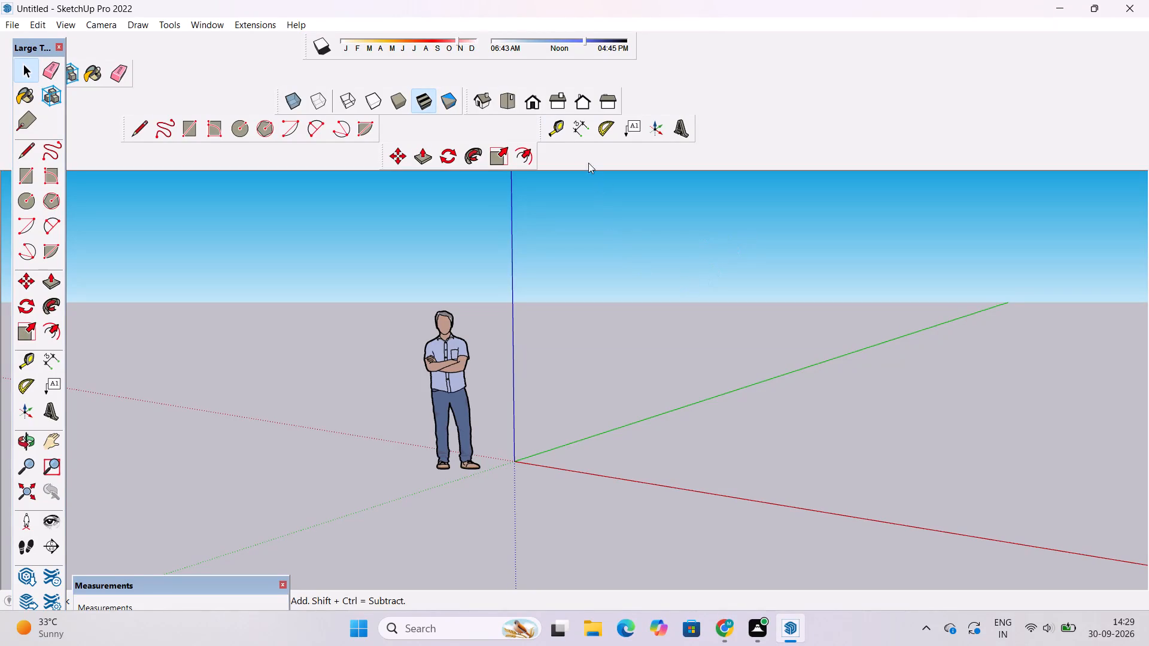
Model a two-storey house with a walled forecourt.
Examine the area around the axes origin and scale figure, starting from the Top standard view and orbiting around it.
{"action": "scroll", "coordinate": [511, 147], "scroll_direction": "up", "scroll_amount": 2}
{"action": "left_click", "coordinate": [507, 102]}
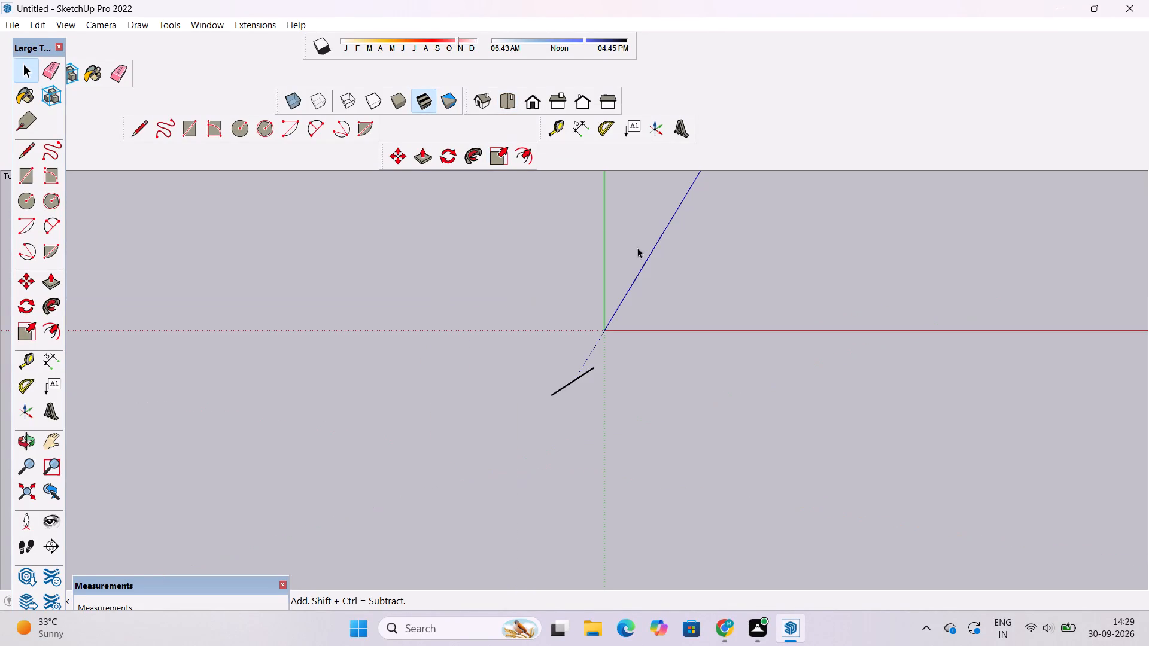
{"action": "scroll", "coordinate": [750, 303], "scroll_direction": "up", "scroll_amount": 6}
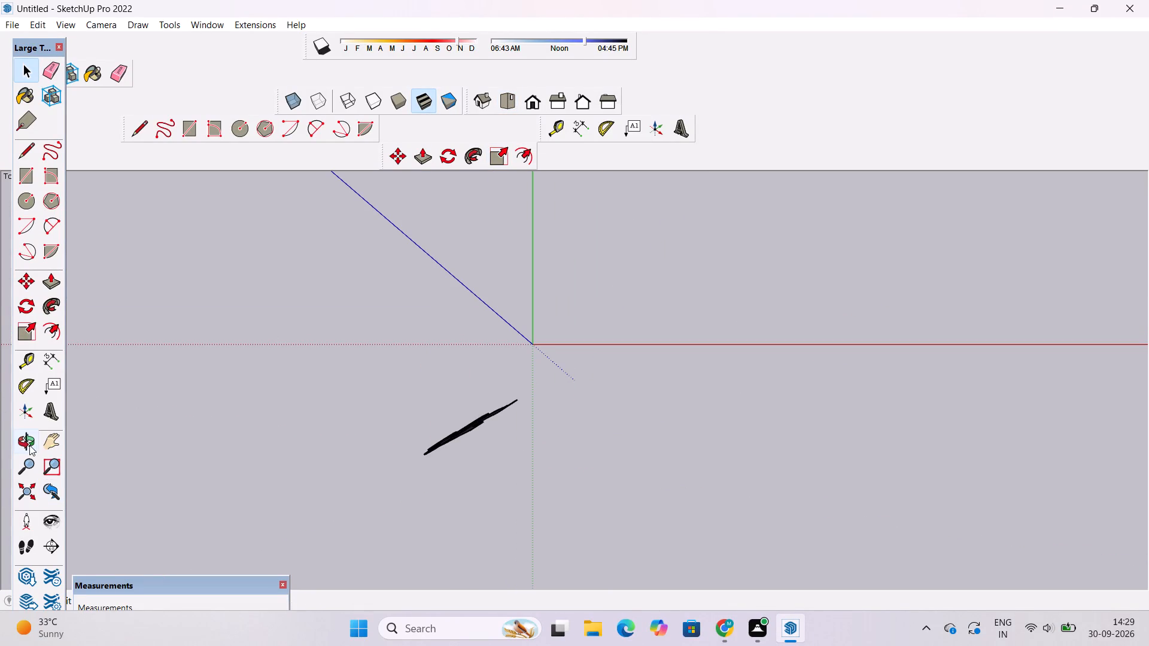
{"action": "left_click", "coordinate": [29, 445]}
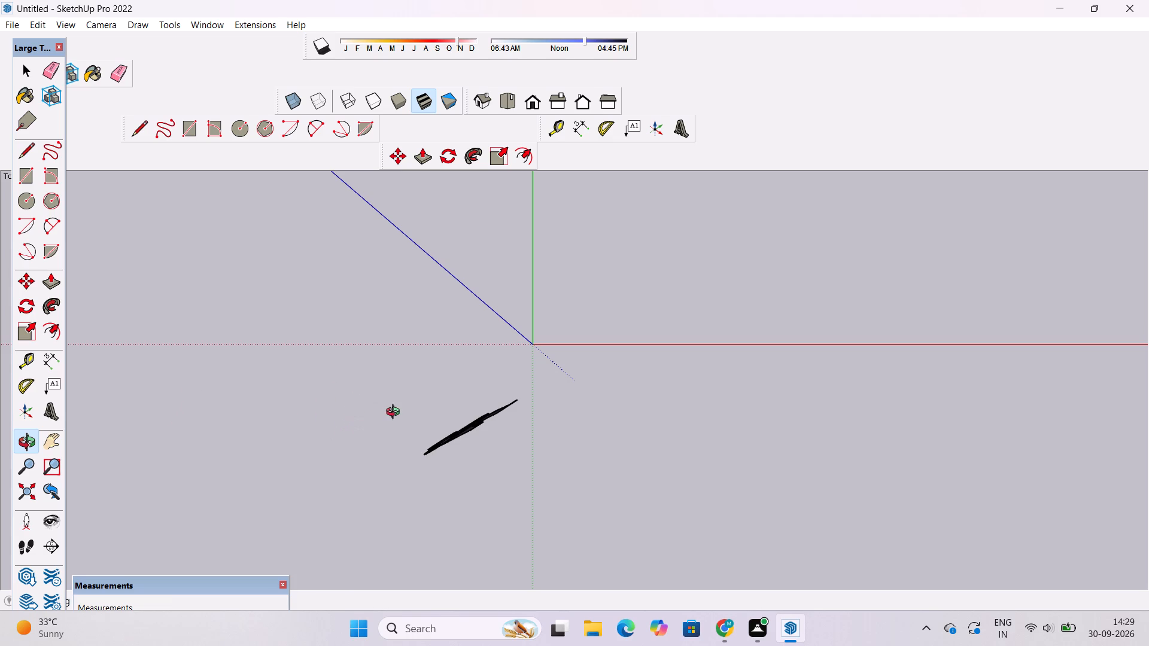
{"action": "scroll", "coordinate": [601, 295], "scroll_direction": "up", "scroll_amount": 1}
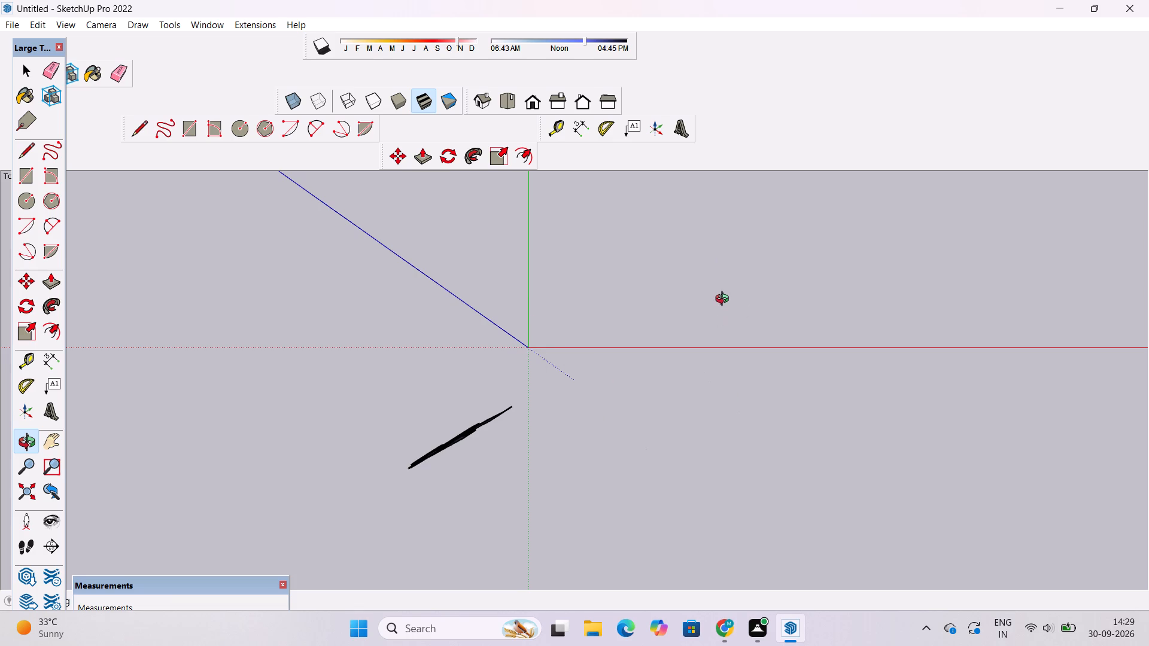
{"action": "scroll", "coordinate": [719, 288], "scroll_direction": "up", "scroll_amount": 1}
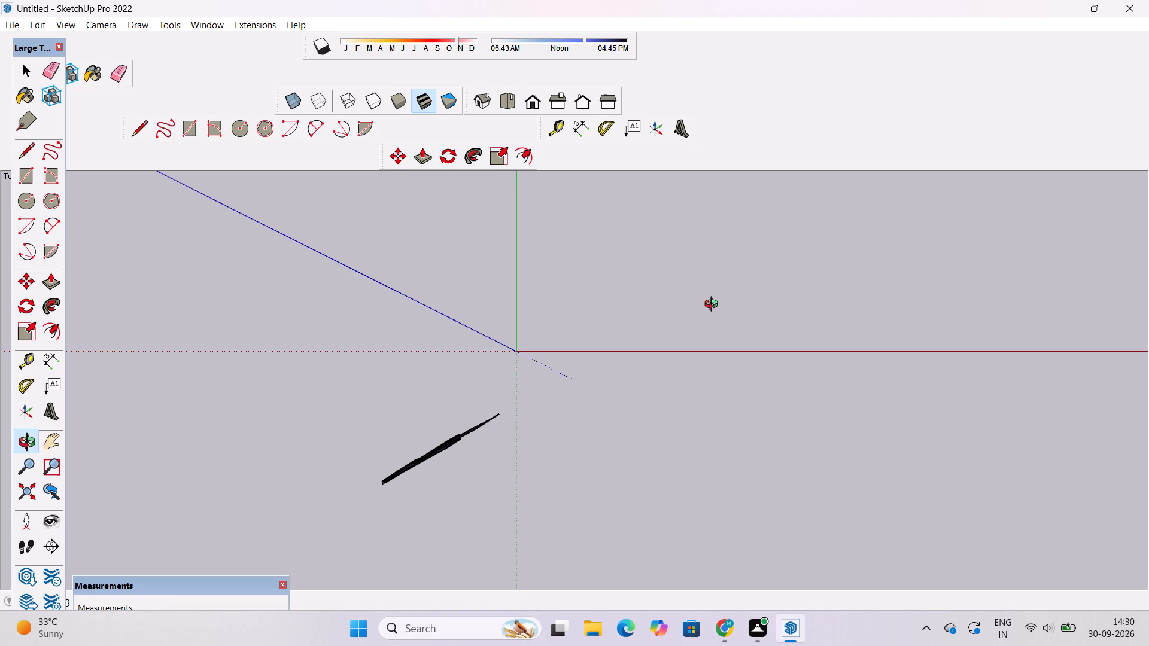
{"action": "scroll", "coordinate": [567, 356], "scroll_direction": "down", "scroll_amount": 2}
{"action": "left_click_drag", "start_coordinate": [589, 382], "coordinate": [589, 359]}
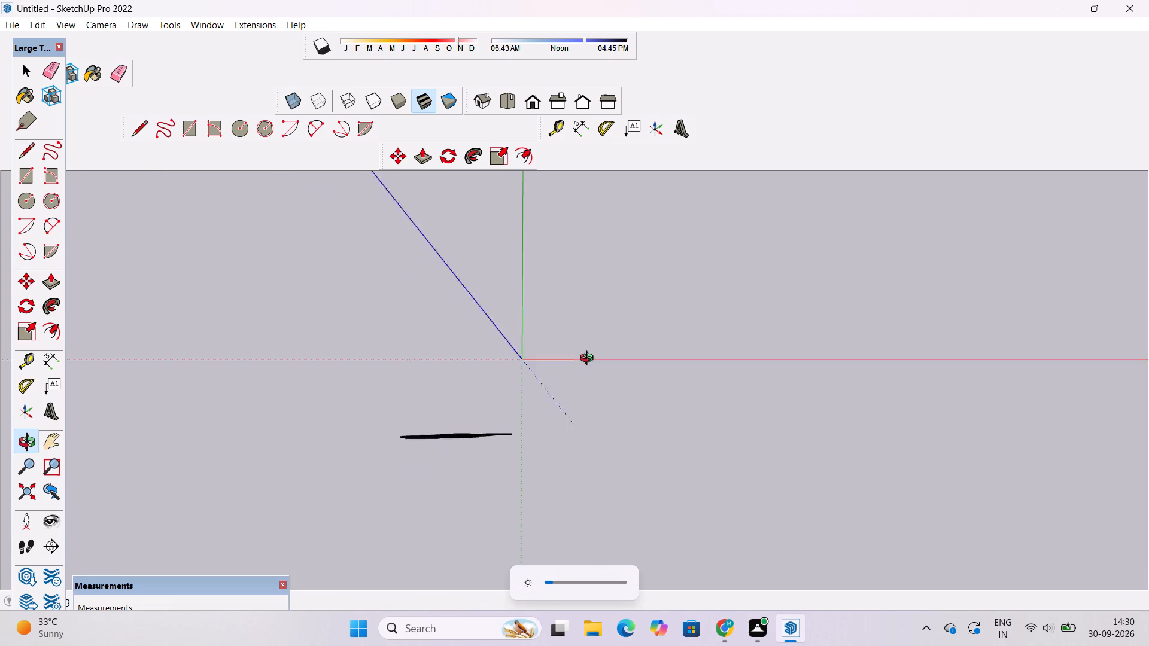
{"action": "left_click_drag", "start_coordinate": [589, 359], "coordinate": [589, 349]}
{"action": "scroll", "coordinate": [590, 334], "scroll_direction": "up", "scroll_amount": 2}
{"action": "left_click_drag", "start_coordinate": [619, 337], "coordinate": [458, 415], "text": "shift"}
{"action": "scroll", "coordinate": [458, 415], "scroll_direction": "down", "scroll_amount": 4}
{"action": "scroll", "coordinate": [551, 372], "scroll_direction": "up", "scroll_amount": 13}
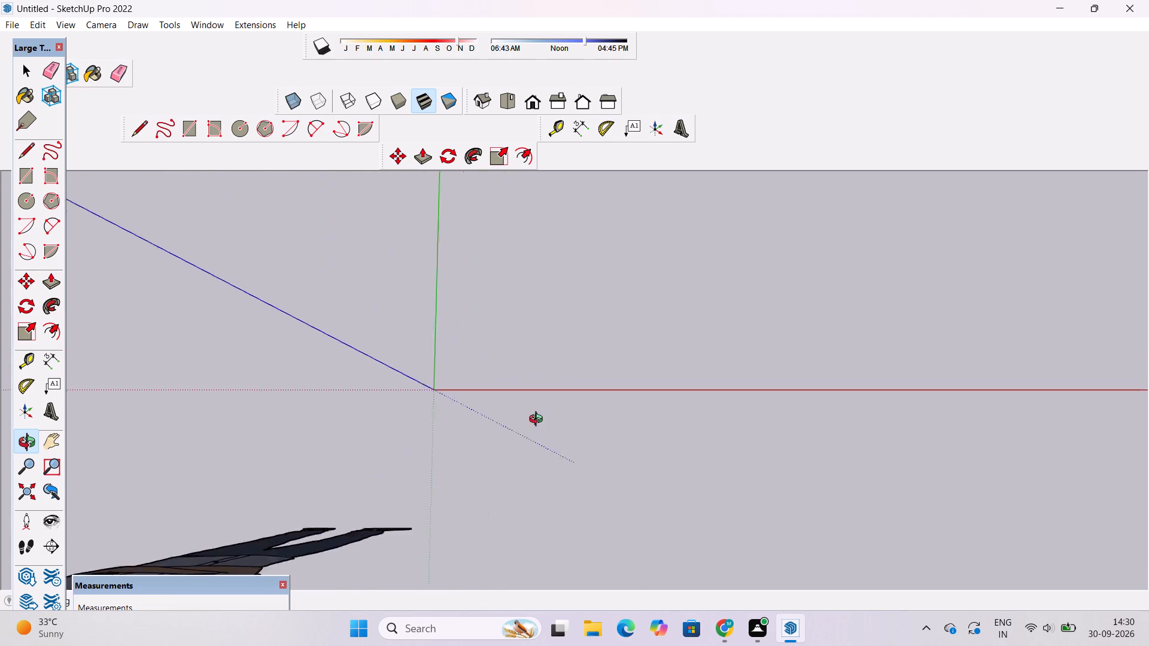
{"action": "scroll", "coordinate": [539, 420], "scroll_direction": "up", "scroll_amount": 15}
{"action": "left_click_drag", "start_coordinate": [408, 444], "coordinate": [397, 389]}
{"action": "scroll", "coordinate": [367, 391], "scroll_direction": "down", "scroll_amount": 5}
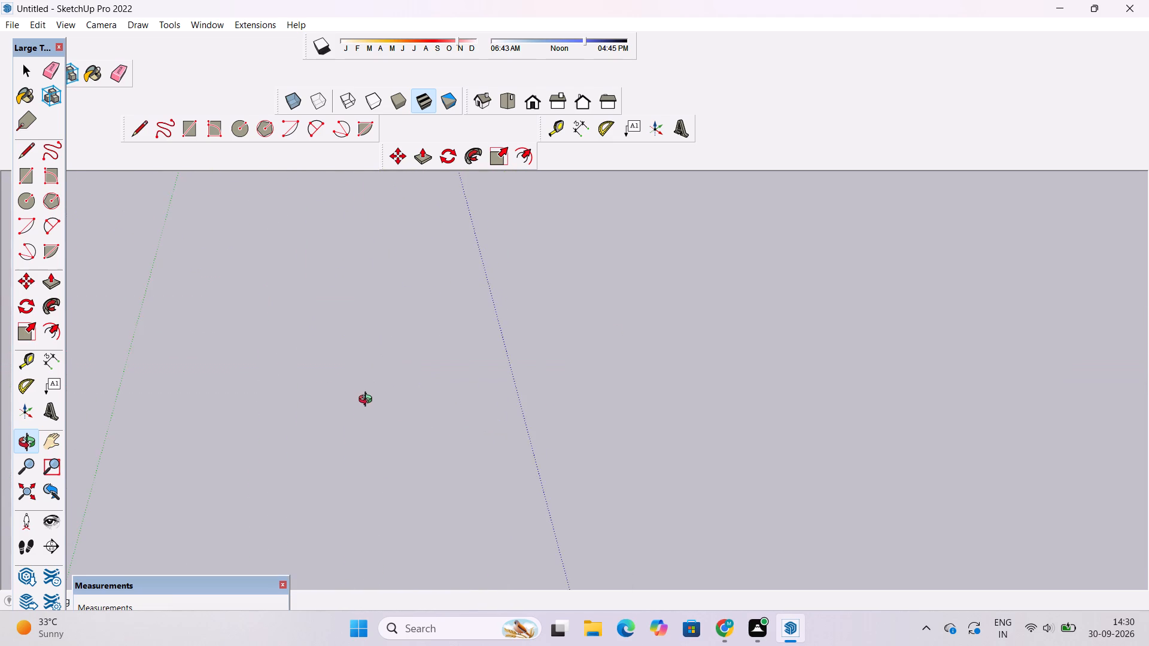
{"action": "scroll", "coordinate": [369, 406], "scroll_direction": "down", "scroll_amount": 4}
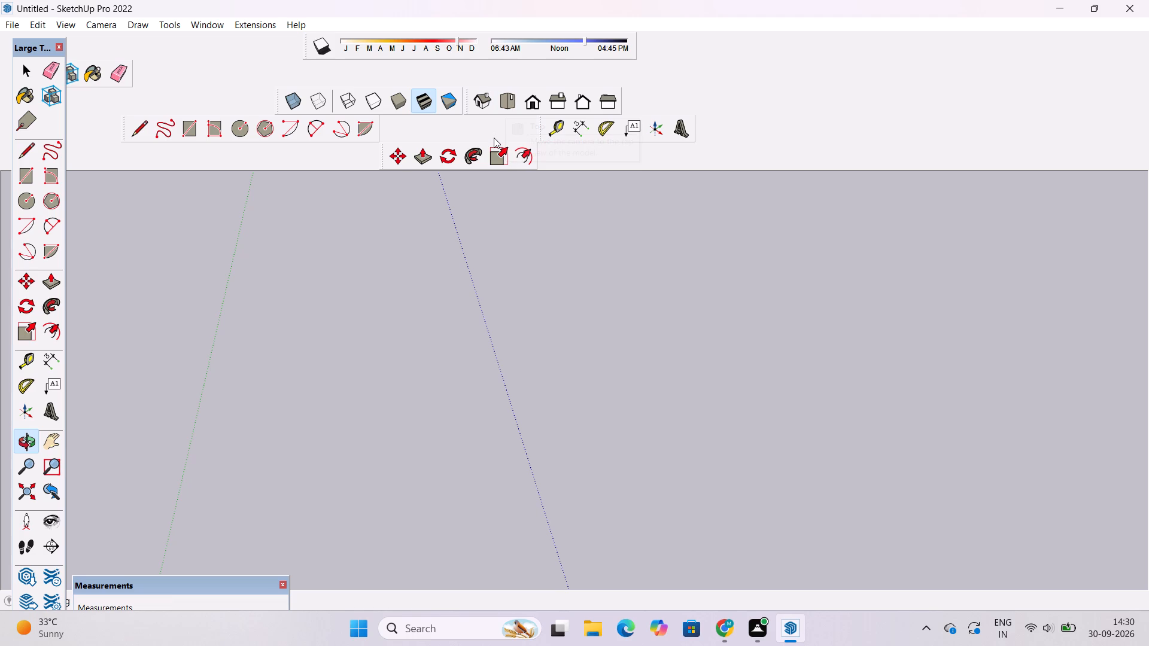
{"action": "scroll", "coordinate": [494, 155], "scroll_direction": "down", "scroll_amount": 1}
{"action": "scroll", "coordinate": [574, 50], "scroll_direction": "down", "scroll_amount": 20}
{"action": "scroll", "coordinate": [574, 50], "scroll_direction": "down", "scroll_amount": 7}
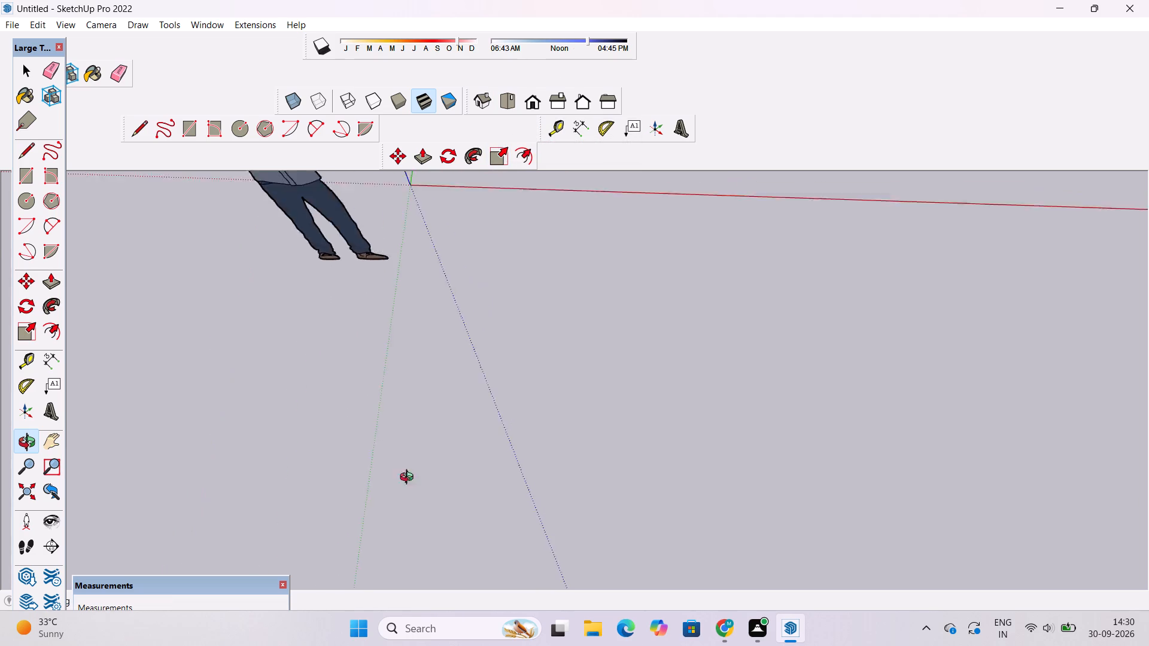
{"action": "scroll", "coordinate": [409, 479], "scroll_direction": "down", "scroll_amount": 11}
{"action": "scroll", "coordinate": [405, 281], "scroll_direction": "up", "scroll_amount": 20}
{"action": "scroll", "coordinate": [405, 281], "scroll_direction": "up", "scroll_amount": 7}
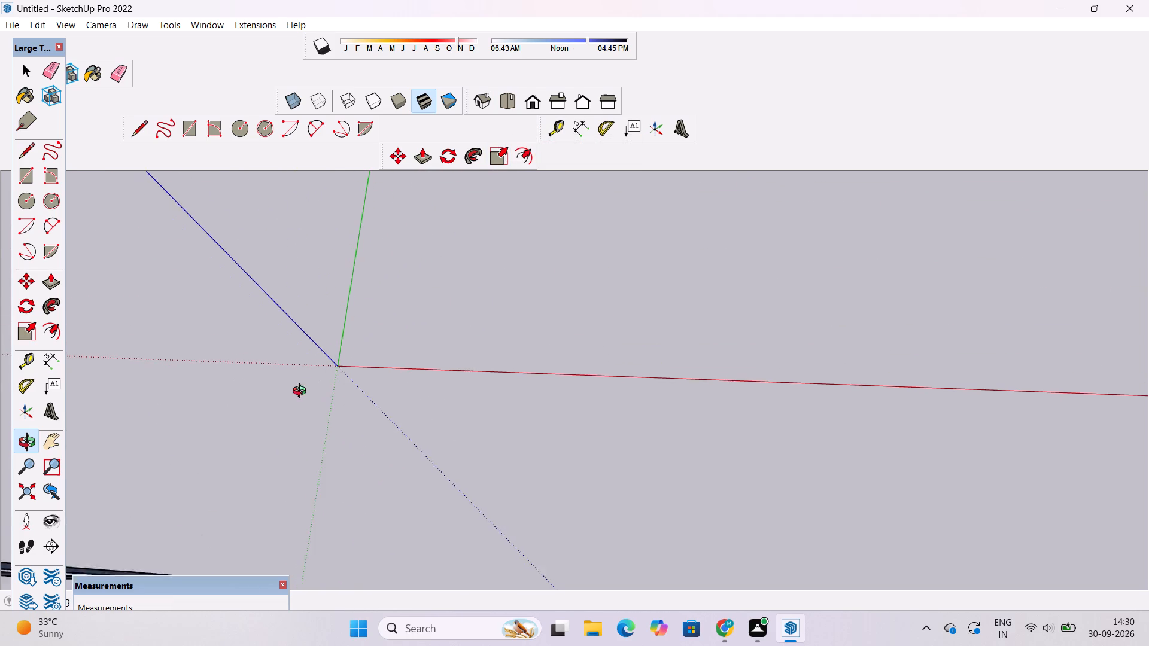
{"action": "scroll", "coordinate": [302, 392], "scroll_direction": "up", "scroll_amount": 10}
{"action": "scroll", "coordinate": [347, 356], "scroll_direction": "up", "scroll_amount": 20}
{"action": "scroll", "coordinate": [347, 356], "scroll_direction": "up", "scroll_amount": 2}
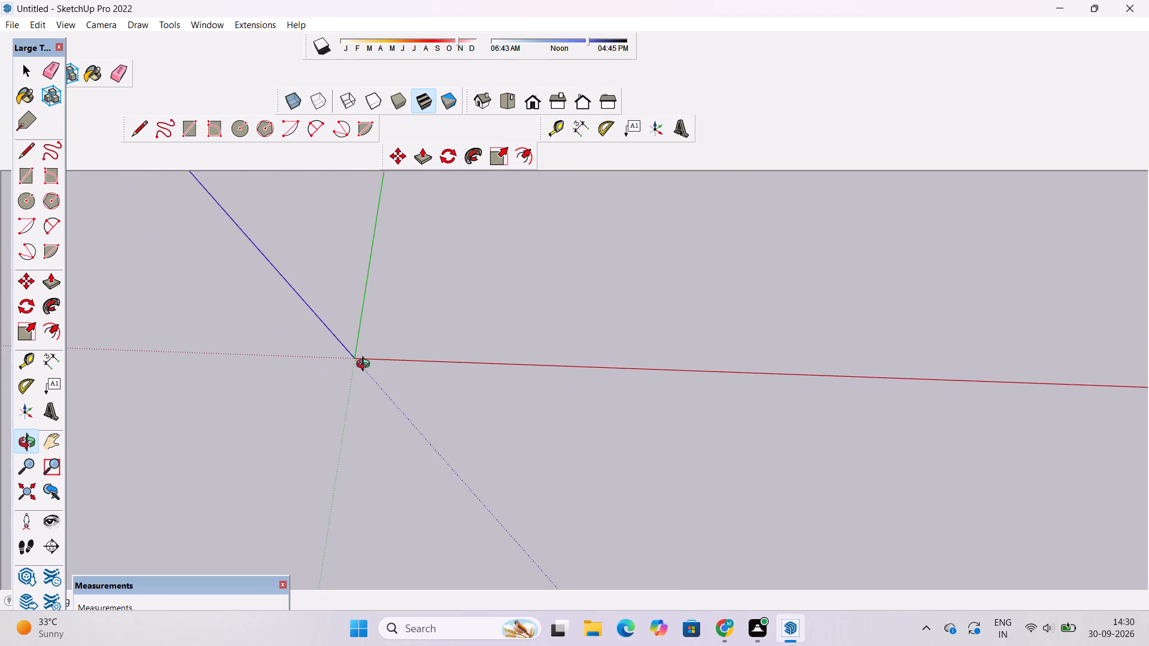
{"action": "scroll", "coordinate": [366, 365], "scroll_direction": "up", "scroll_amount": 20}
{"action": "scroll", "coordinate": [366, 365], "scroll_direction": "up", "scroll_amount": 4}
{"action": "scroll", "coordinate": [294, 411], "scroll_direction": "up", "scroll_amount": 1}
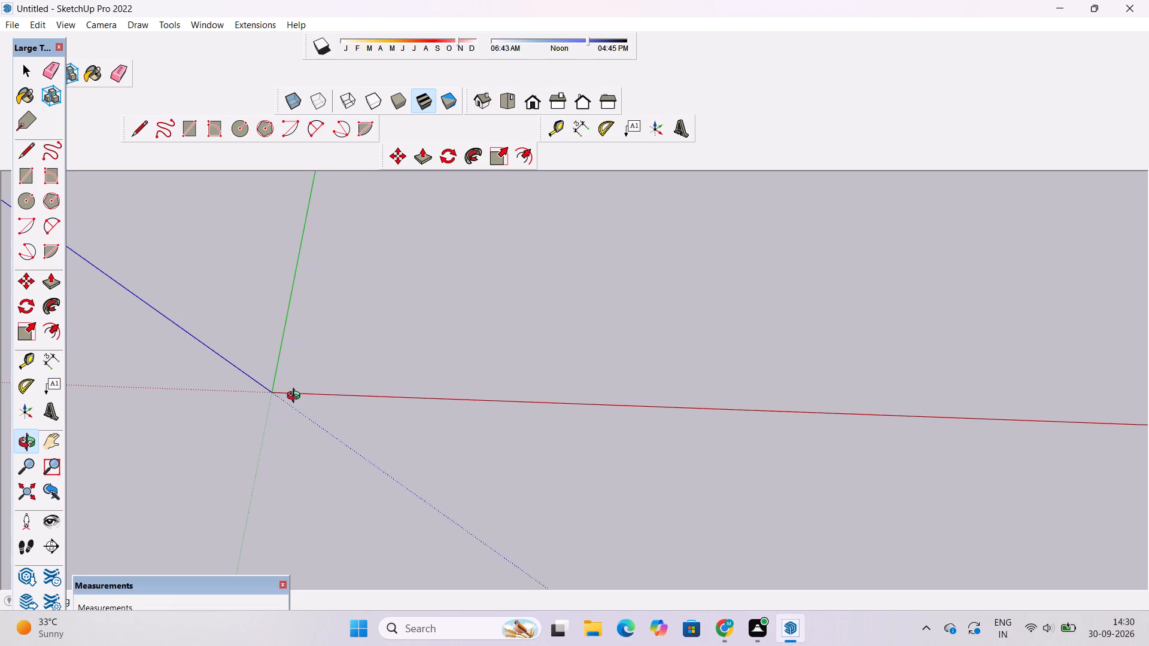
{"action": "scroll", "coordinate": [294, 397], "scroll_direction": "up", "scroll_amount": 3}
{"action": "scroll", "coordinate": [238, 392], "scroll_direction": "up", "scroll_amount": 11}
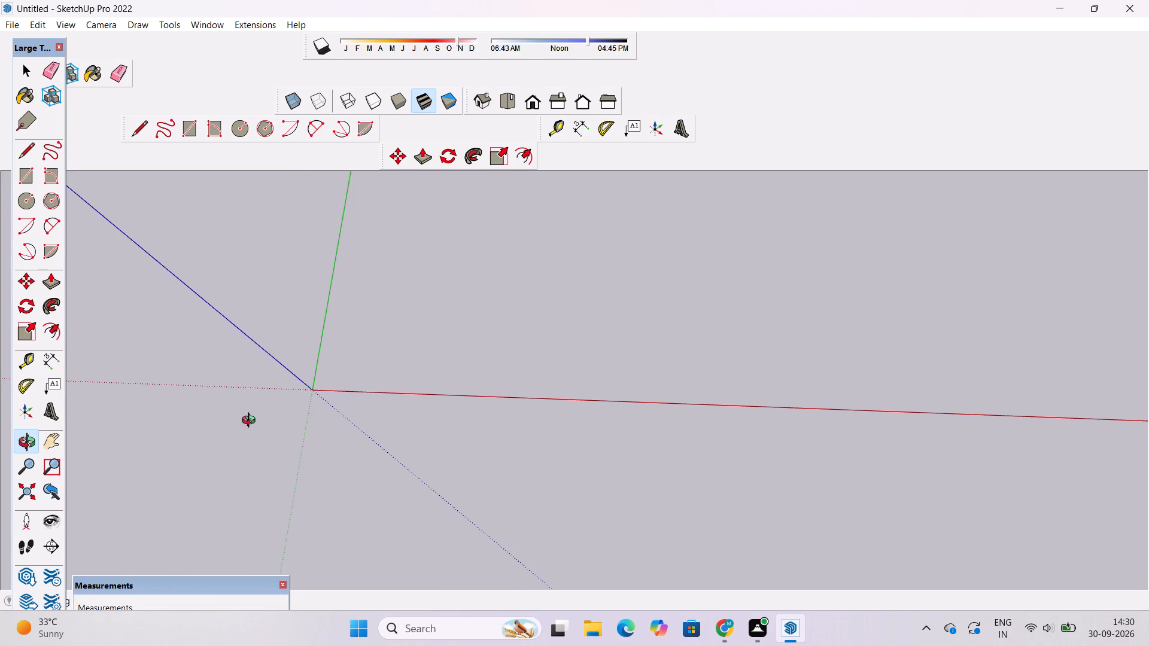
{"action": "scroll", "coordinate": [333, 380], "scroll_direction": "up", "scroll_amount": 1}
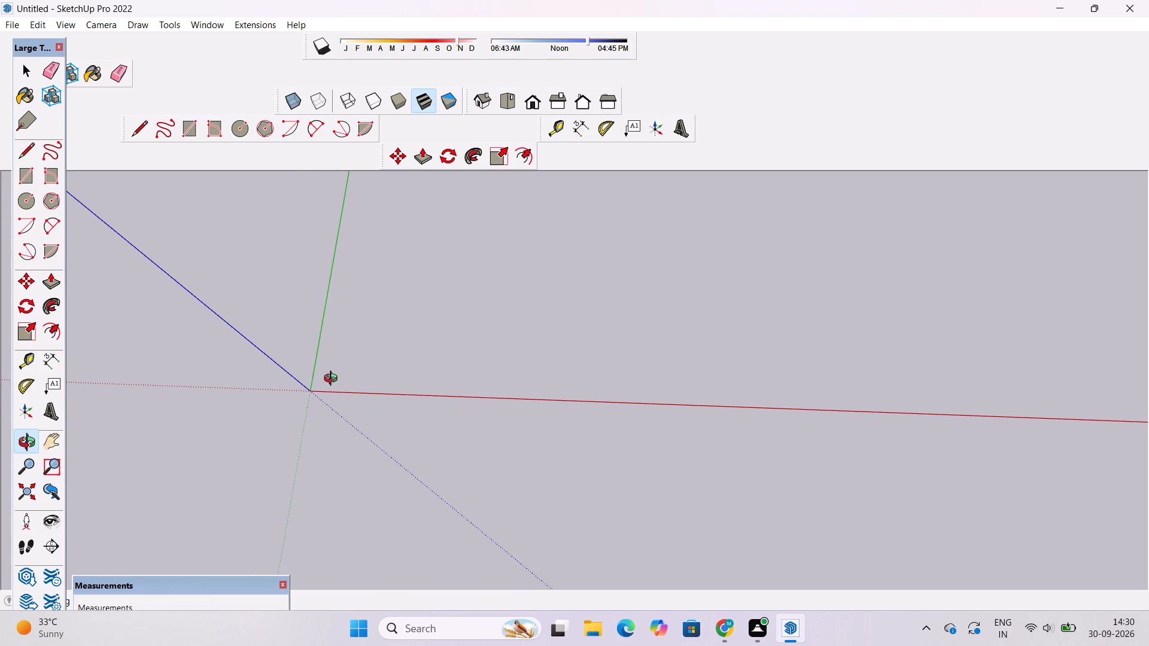
{"action": "scroll", "coordinate": [333, 380], "scroll_direction": "up", "scroll_amount": 2}
{"action": "scroll", "coordinate": [317, 389], "scroll_direction": "down", "scroll_amount": 2}
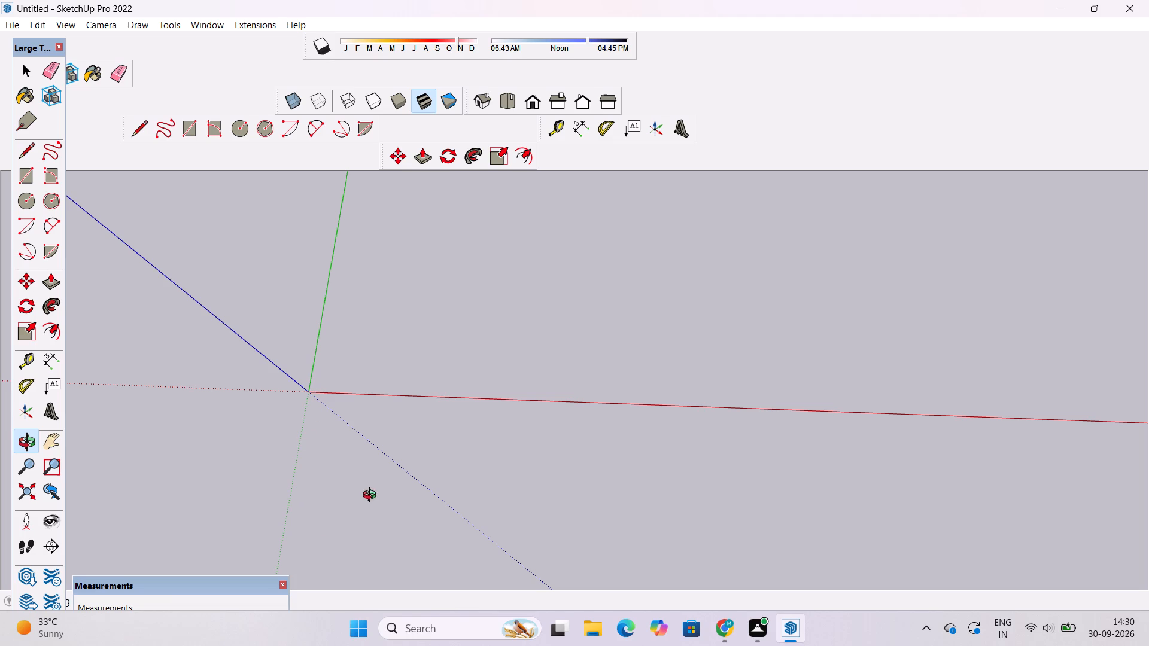
{"action": "scroll", "coordinate": [445, 408], "scroll_direction": "down", "scroll_amount": 5}
{"action": "scroll", "coordinate": [375, 386], "scroll_direction": "up", "scroll_amount": 11}
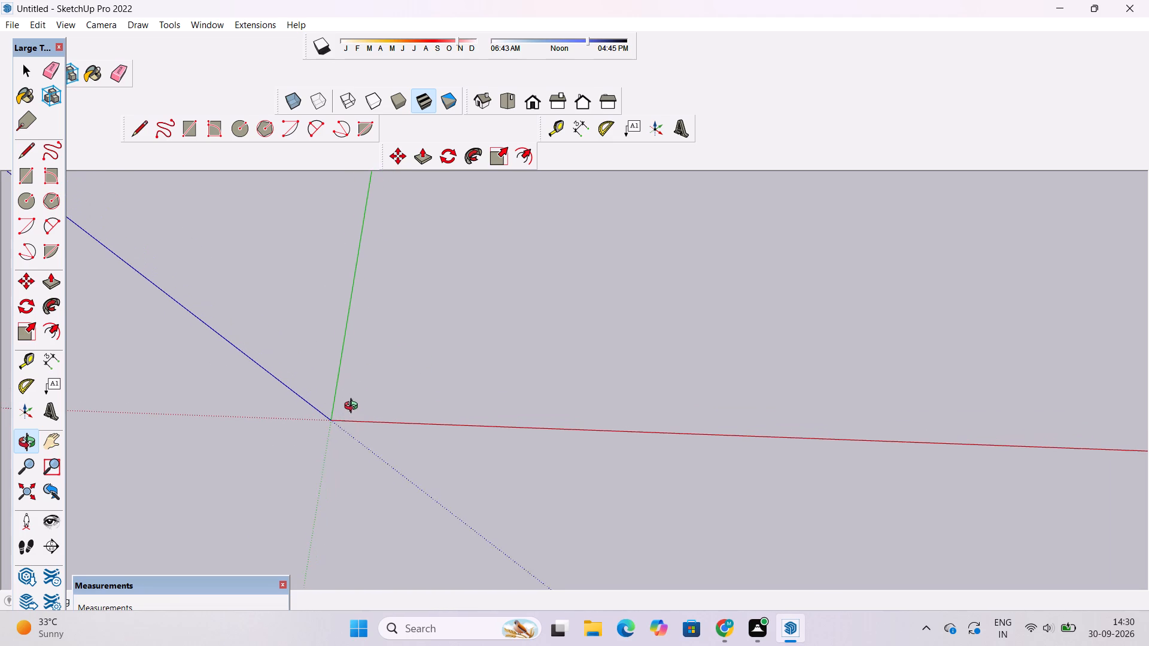
{"action": "scroll", "coordinate": [354, 407], "scroll_direction": "up", "scroll_amount": 6}
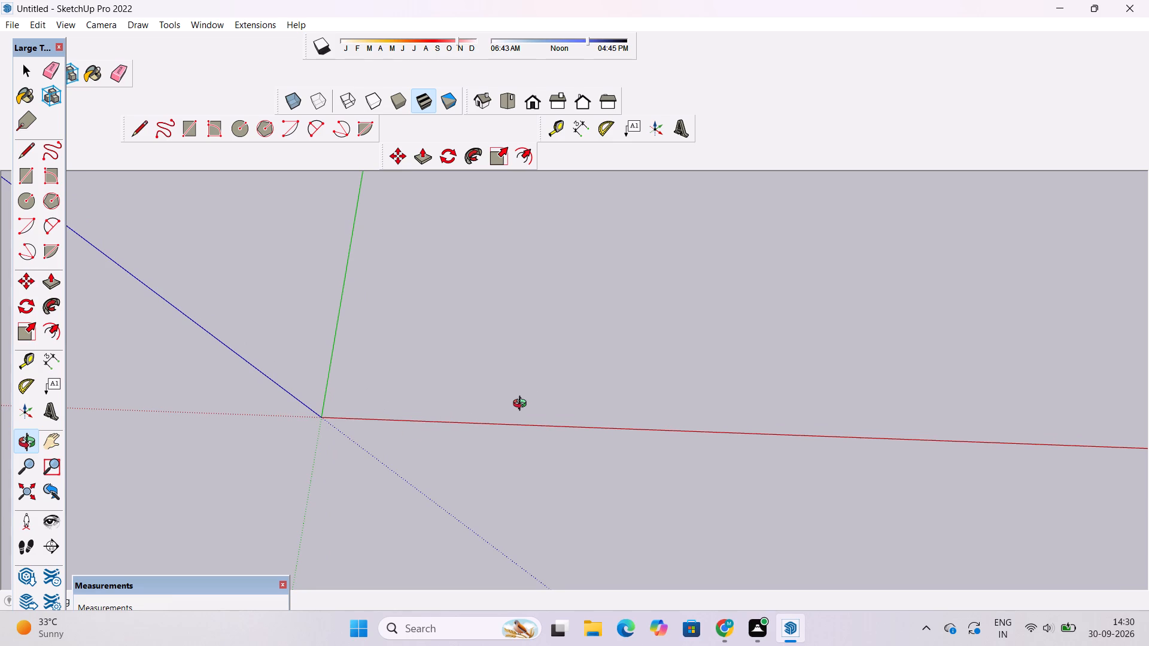
{"action": "scroll", "coordinate": [520, 405], "scroll_direction": "down", "scroll_amount": 2}
{"action": "scroll", "coordinate": [384, 422], "scroll_direction": "up", "scroll_amount": 9}
{"action": "key", "text": "space"}
{"action": "scroll", "coordinate": [330, 413], "scroll_direction": "up", "scroll_amount": 5}
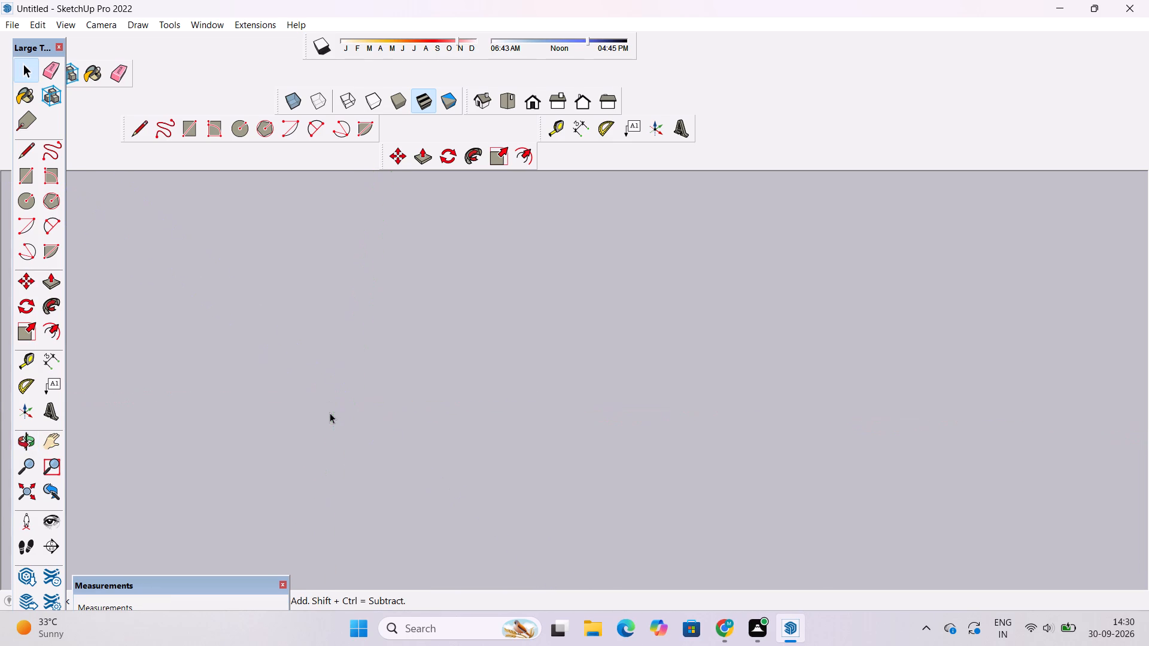
{"action": "scroll", "coordinate": [312, 432], "scroll_direction": "down", "scroll_amount": 7}
{"action": "scroll", "coordinate": [316, 423], "scroll_direction": "up", "scroll_amount": 1}
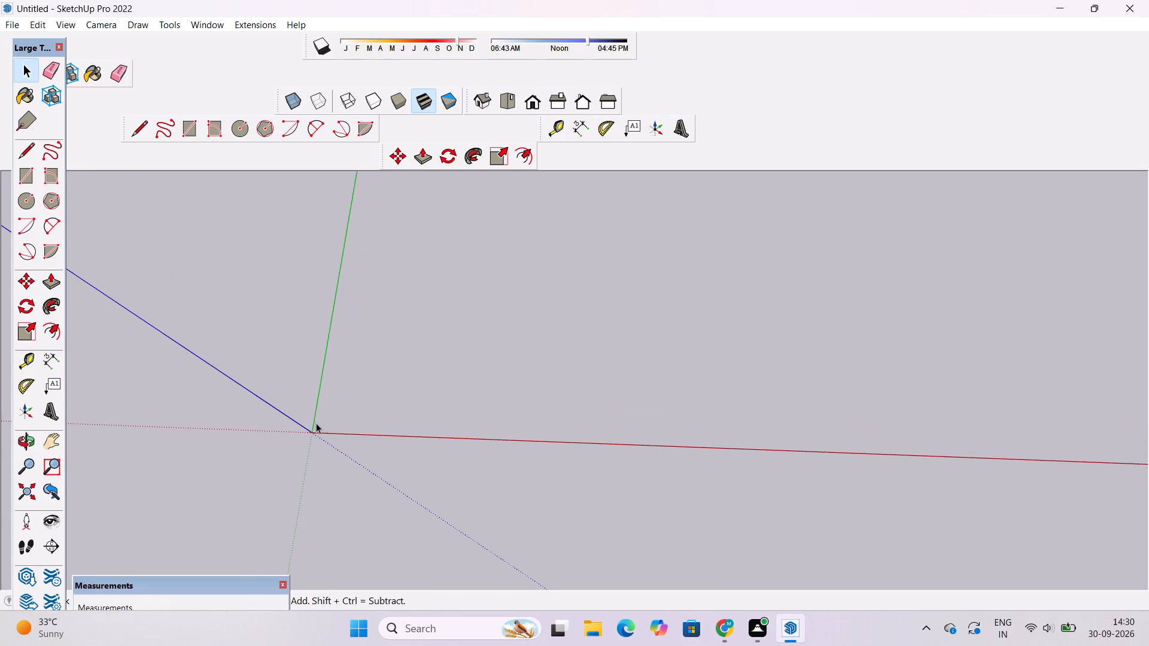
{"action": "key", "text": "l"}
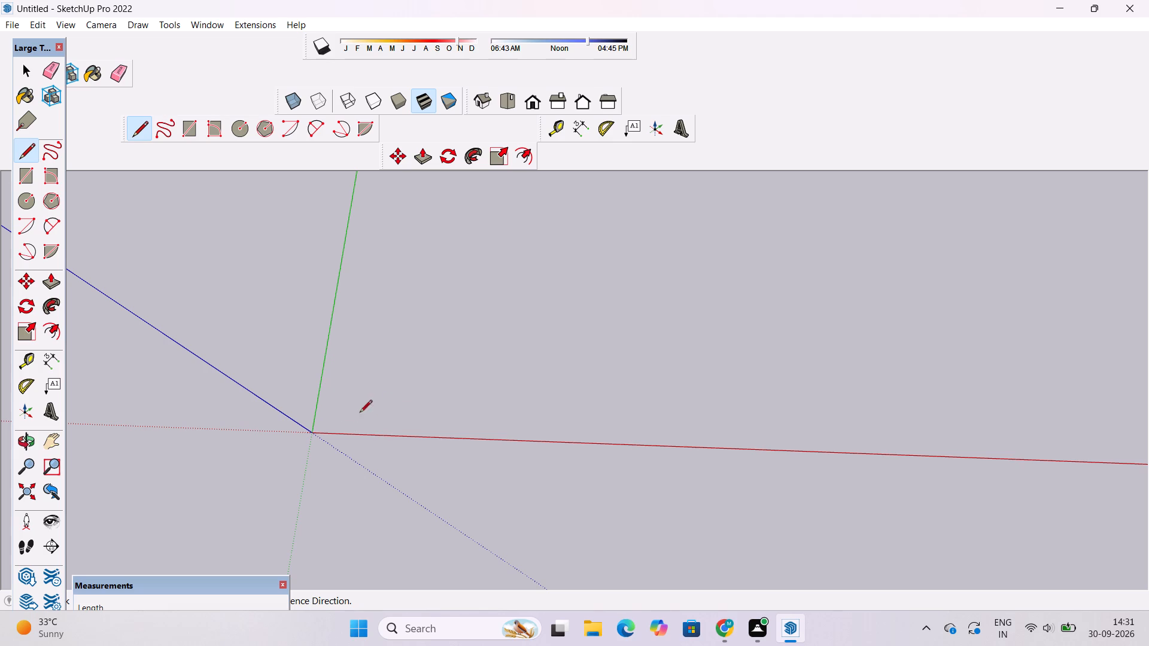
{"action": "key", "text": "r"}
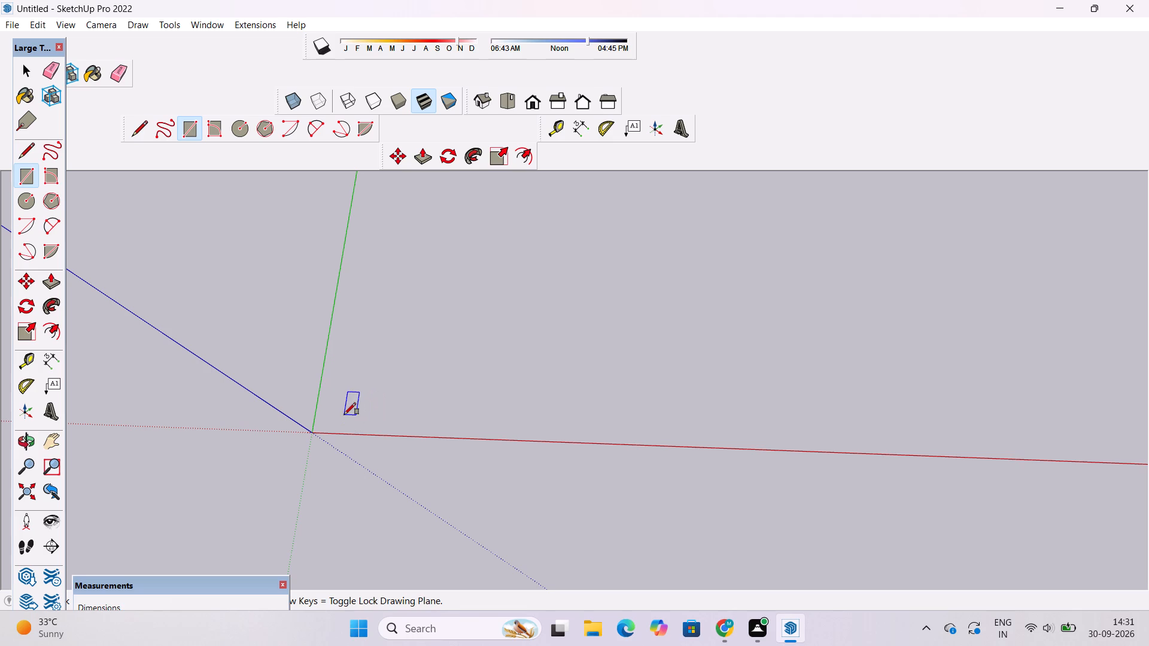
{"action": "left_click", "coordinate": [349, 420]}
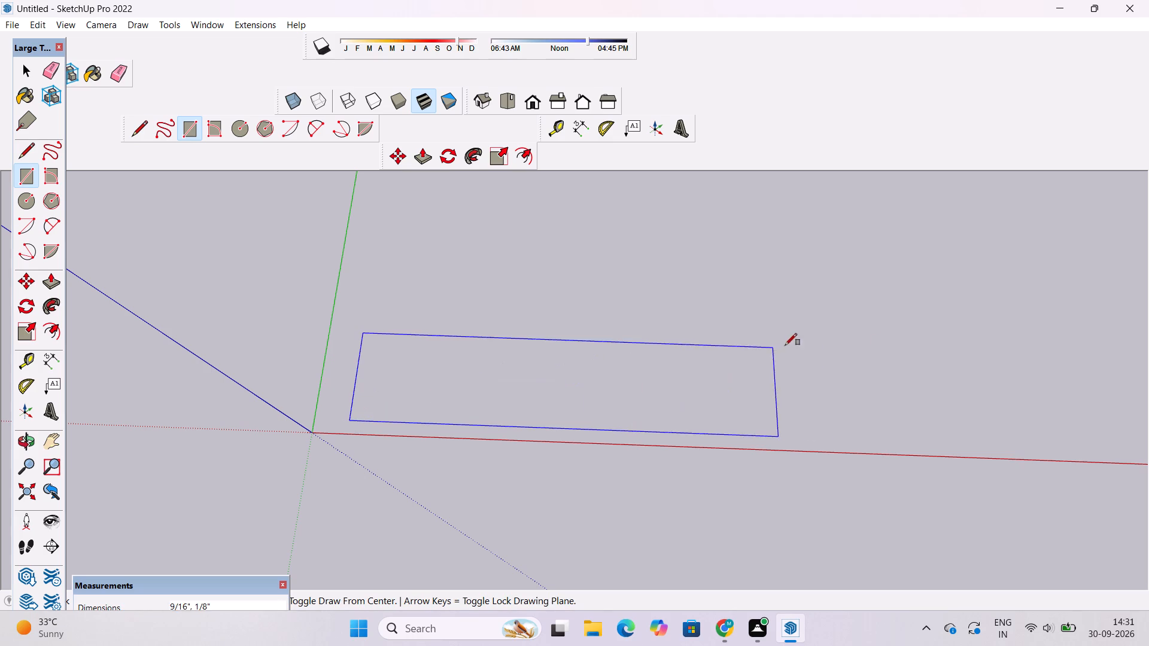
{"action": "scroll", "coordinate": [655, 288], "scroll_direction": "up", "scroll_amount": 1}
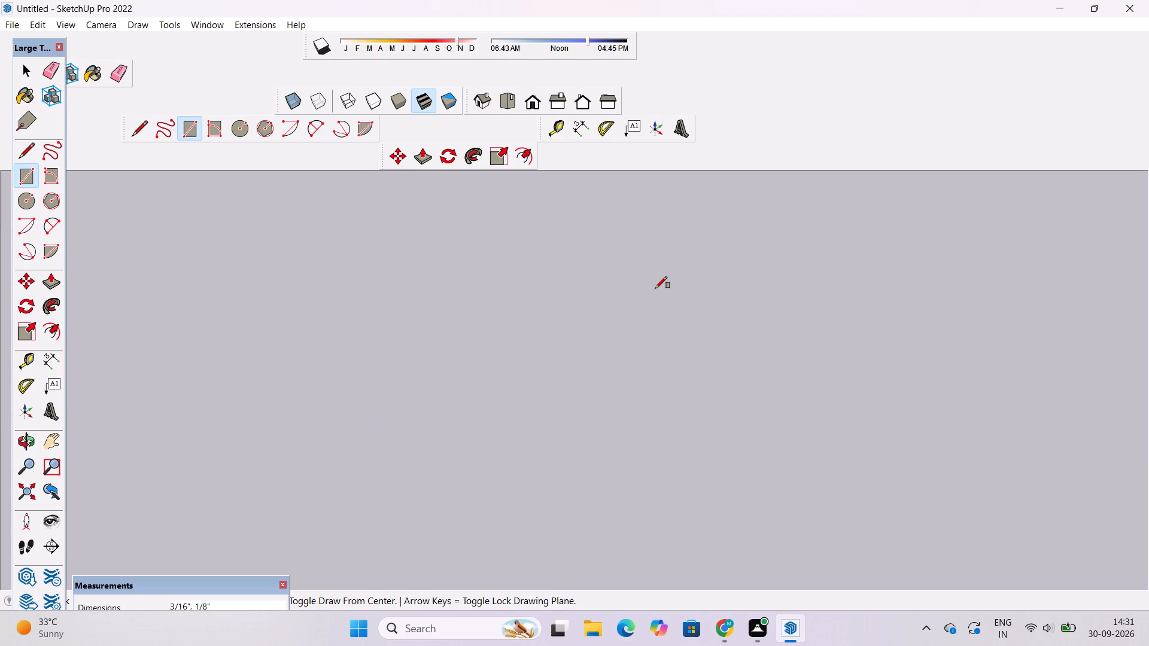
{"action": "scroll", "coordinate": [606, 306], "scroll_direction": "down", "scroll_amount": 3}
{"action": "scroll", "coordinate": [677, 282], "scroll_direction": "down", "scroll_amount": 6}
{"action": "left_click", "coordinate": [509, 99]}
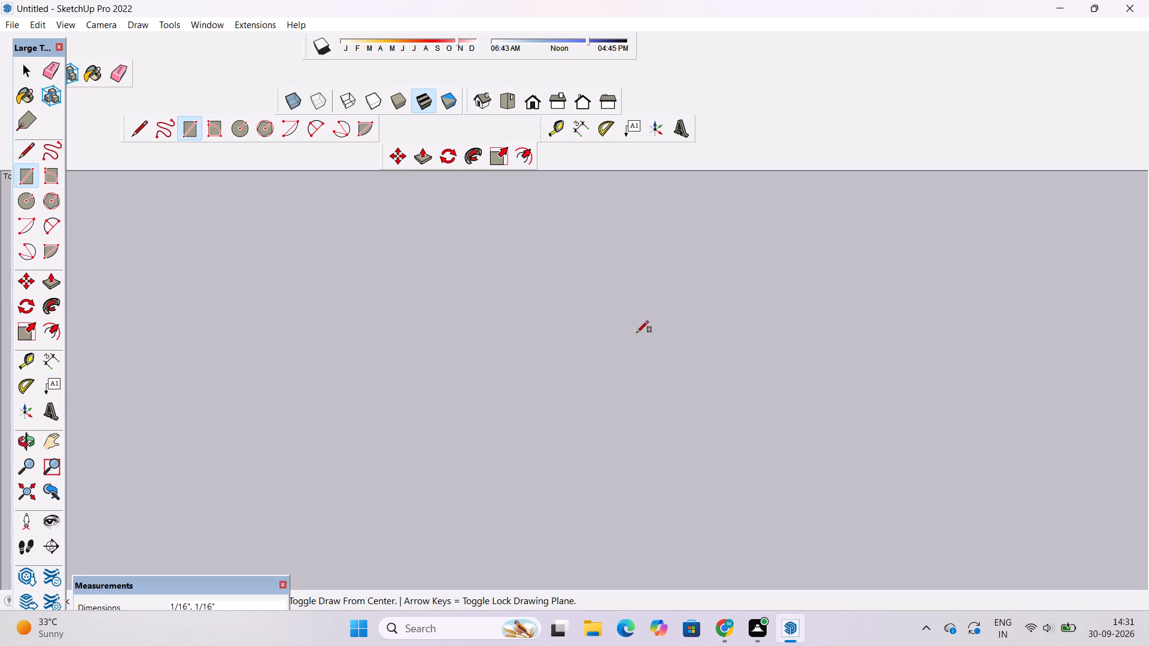
Examine the drawing space around the axes from the Top and Front standard views and from orbited angles.
{"action": "key", "text": "o"}
{"action": "scroll", "coordinate": [640, 337], "scroll_direction": "down", "scroll_amount": 20}
{"action": "scroll", "coordinate": [640, 337], "scroll_direction": "down", "scroll_amount": 1}
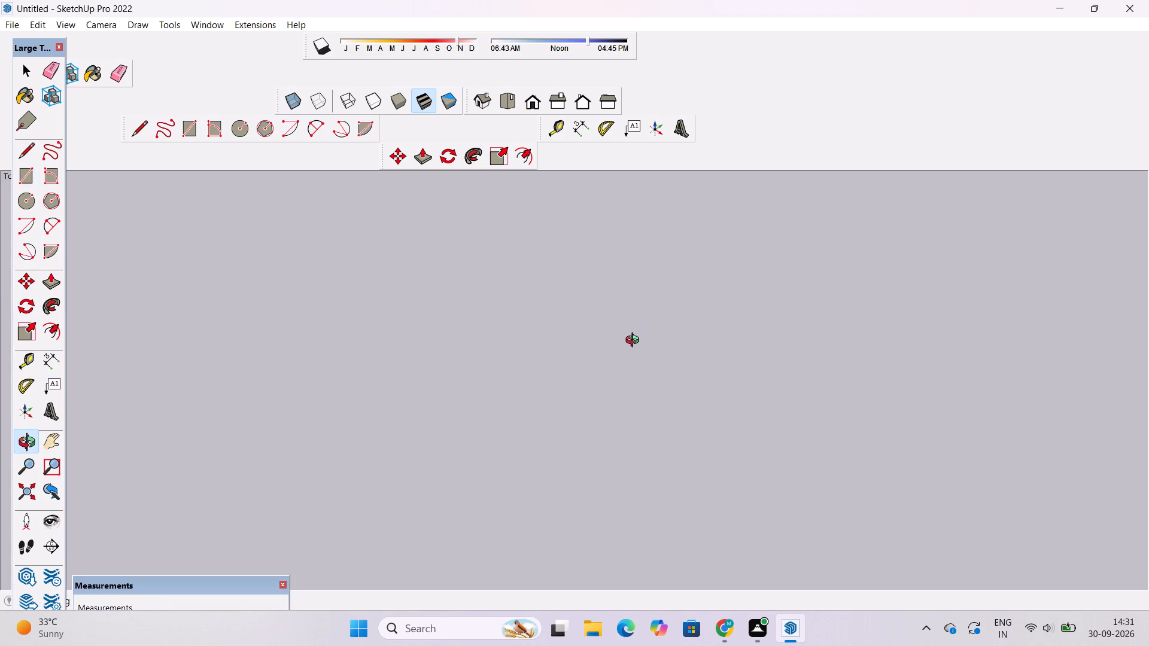
{"action": "left_click", "coordinate": [504, 98]}
{"action": "scroll", "coordinate": [585, 379], "scroll_direction": "down", "scroll_amount": 20}
{"action": "scroll", "coordinate": [585, 379], "scroll_direction": "down", "scroll_amount": 10}
{"action": "scroll", "coordinate": [597, 316], "scroll_direction": "up", "scroll_amount": 1}
{"action": "scroll", "coordinate": [597, 316], "scroll_direction": "down", "scroll_amount": 20}
{"action": "scroll", "coordinate": [597, 316], "scroll_direction": "down", "scroll_amount": 4}
{"action": "left_click_drag", "start_coordinate": [621, 342], "coordinate": [765, 279]}
{"action": "left_click_drag", "start_coordinate": [747, 301], "coordinate": [567, 379]}
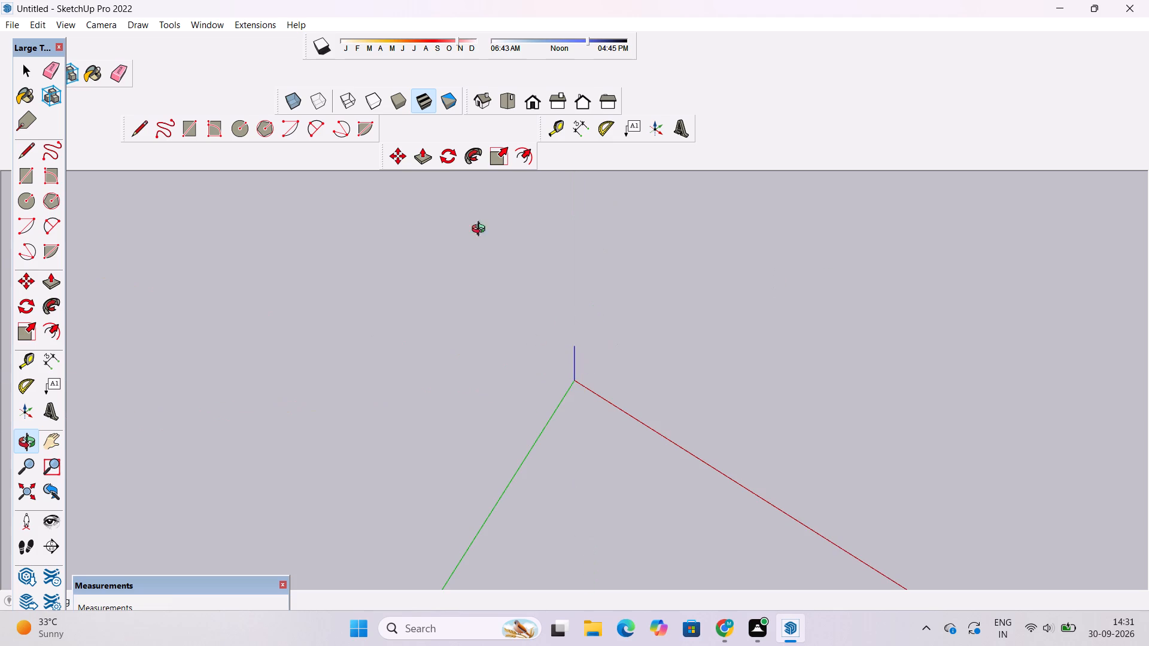
{"action": "left_click", "coordinate": [537, 104]}
{"action": "scroll", "coordinate": [528, 308], "scroll_direction": "down", "scroll_amount": 15}
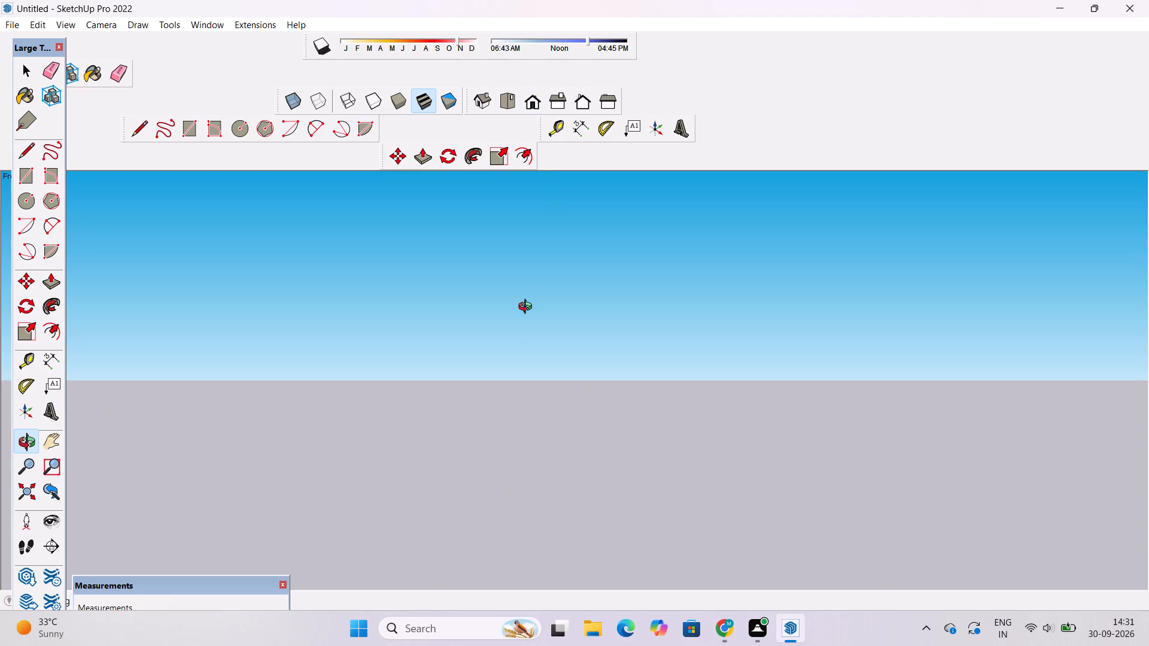
{"action": "scroll", "coordinate": [528, 308], "scroll_direction": "down", "scroll_amount": 14}
{"action": "scroll", "coordinate": [538, 308], "scroll_direction": "up", "scroll_amount": 1}
{"action": "scroll", "coordinate": [538, 308], "scroll_direction": "down", "scroll_amount": 20}
{"action": "scroll", "coordinate": [538, 308], "scroll_direction": "down", "scroll_amount": 19}
{"action": "scroll", "coordinate": [539, 308], "scroll_direction": "up", "scroll_amount": 1}
{"action": "scroll", "coordinate": [539, 308], "scroll_direction": "down", "scroll_amount": 7}
{"action": "left_click_drag", "start_coordinate": [599, 356], "coordinate": [628, 345]}
{"action": "left_click_drag", "start_coordinate": [639, 337], "coordinate": [569, 407]}
{"action": "left_click_drag", "start_coordinate": [567, 405], "coordinate": [373, 476]}
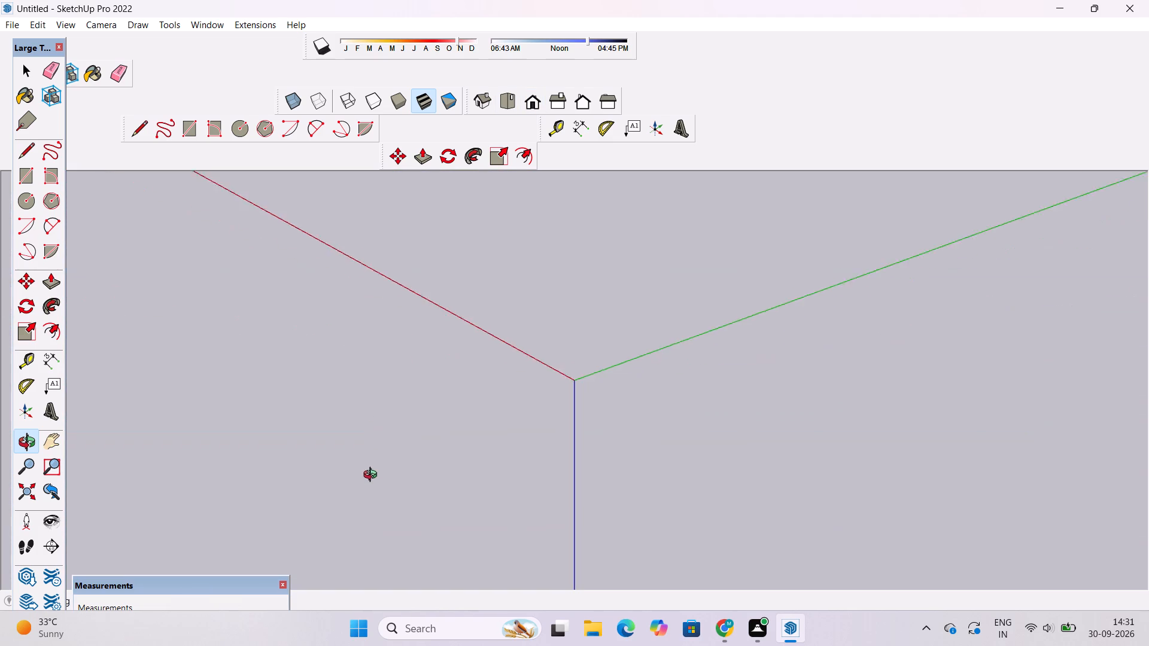
{"action": "left_click_drag", "start_coordinate": [373, 476], "coordinate": [883, 238]}
{"action": "left_click_drag", "start_coordinate": [837, 269], "coordinate": [567, 404]}
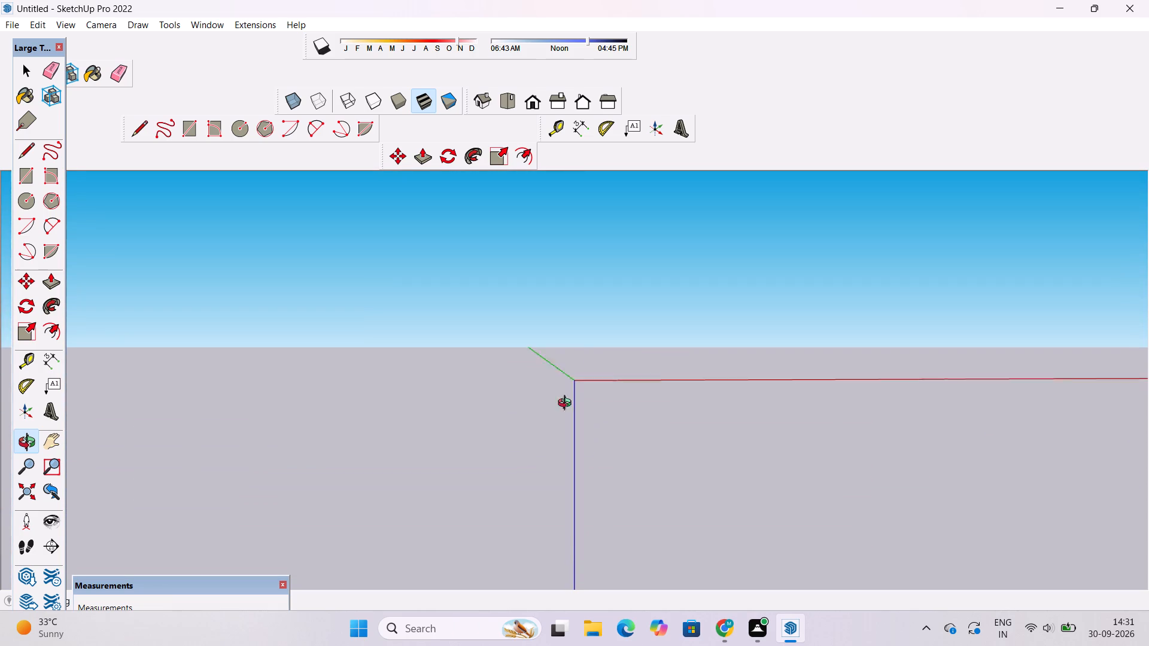
{"action": "left_click_drag", "start_coordinate": [567, 404], "coordinate": [554, 411]}
{"action": "left_click_drag", "start_coordinate": [550, 404], "coordinate": [230, 463]}
{"action": "left_click_drag", "start_coordinate": [573, 275], "coordinate": [341, 484]}
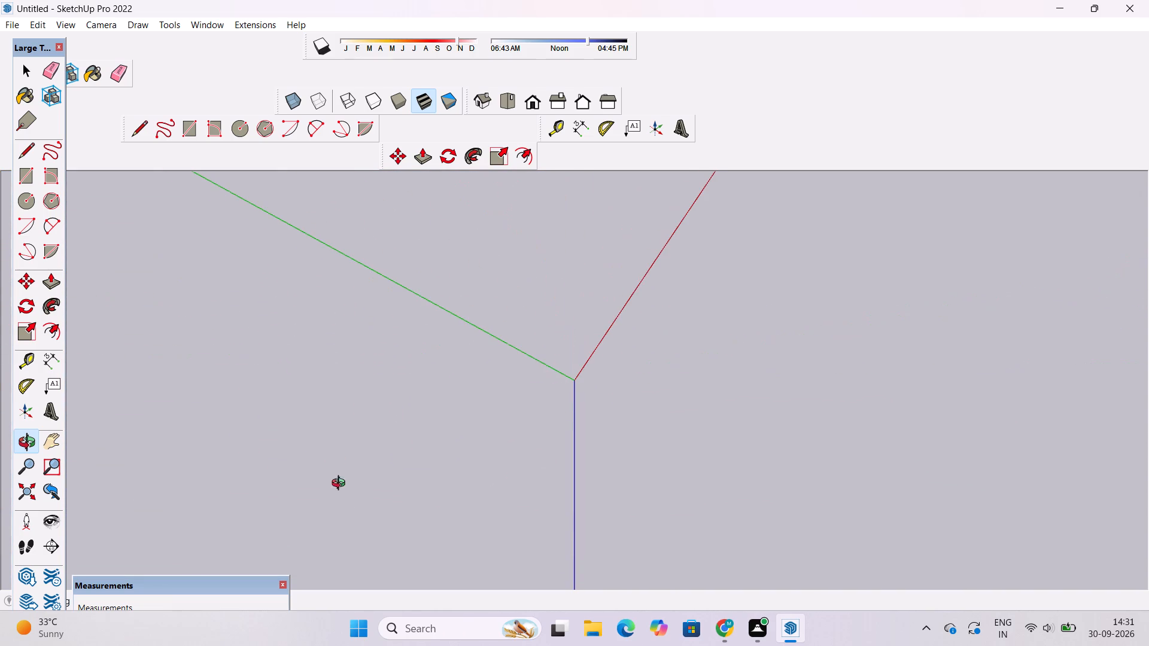
{"action": "left_click_drag", "start_coordinate": [341, 484], "coordinate": [342, 487]}
{"action": "left_click", "coordinate": [509, 101]}
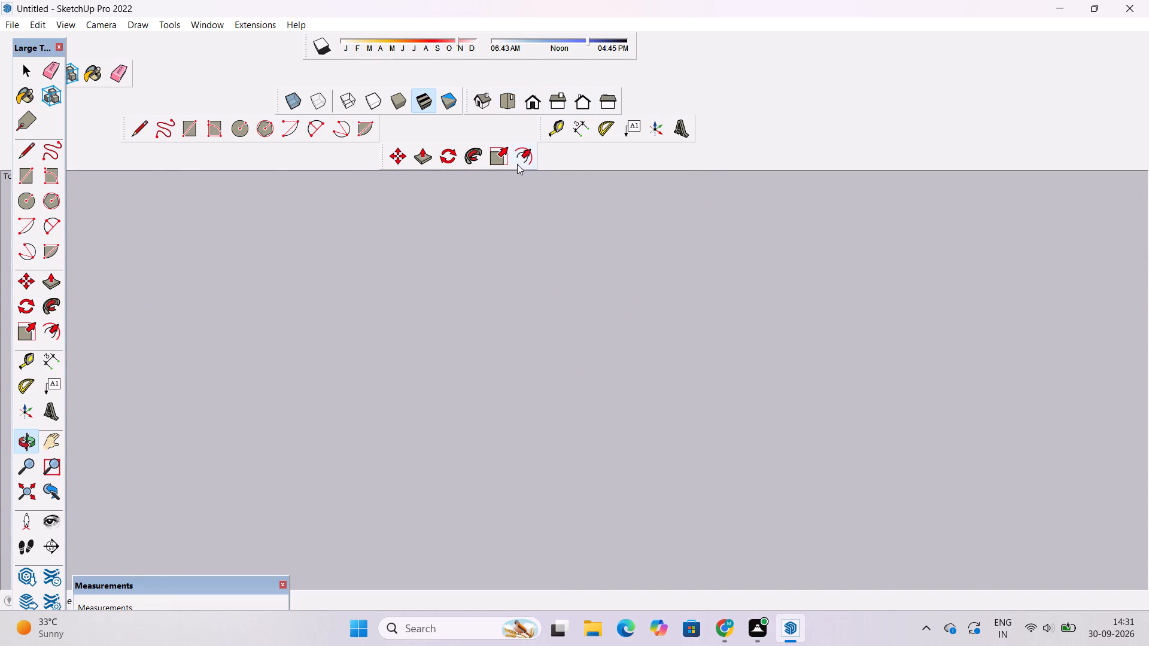
Examine the drawing space around the axes from the Iso and Top standard views, zooming out and returning to the Select tool.
{"action": "scroll", "coordinate": [487, 298], "scroll_direction": "down", "scroll_amount": 20}
{"action": "scroll", "coordinate": [487, 298], "scroll_direction": "down", "scroll_amount": 11}
{"action": "scroll", "coordinate": [574, 247], "scroll_direction": "down", "scroll_amount": 20}
{"action": "scroll", "coordinate": [574, 247], "scroll_direction": "down", "scroll_amount": 1}
{"action": "left_click", "coordinate": [479, 99]}
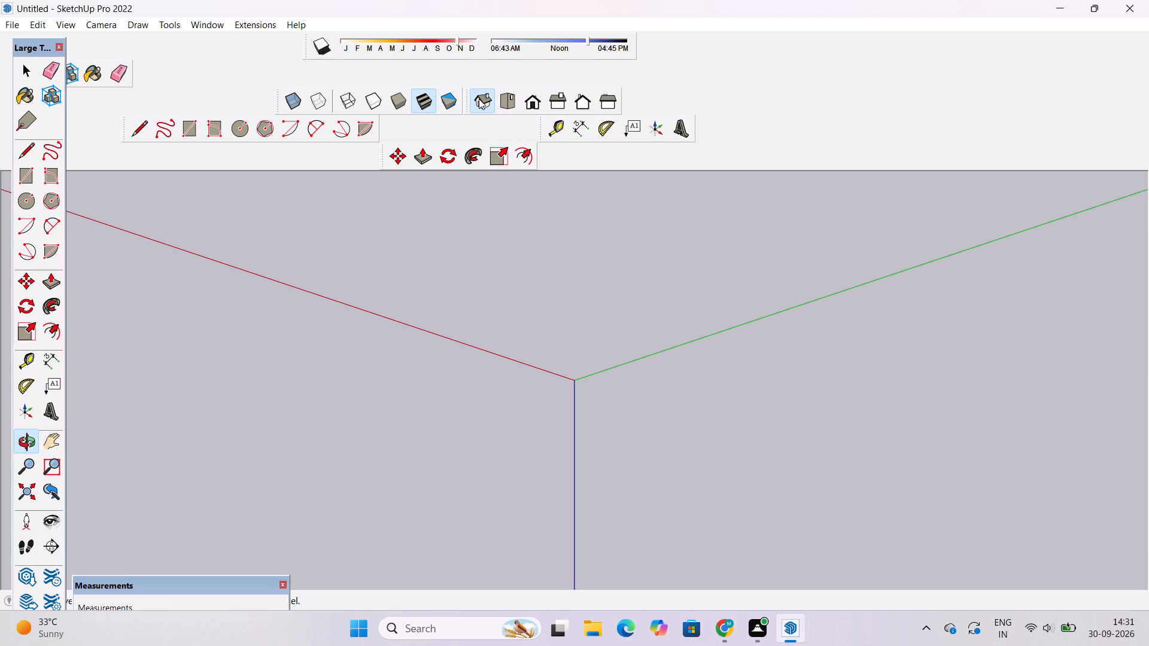
{"action": "left_click", "coordinate": [506, 101]}
{"action": "scroll", "coordinate": [494, 257], "scroll_direction": "down", "scroll_amount": 5}
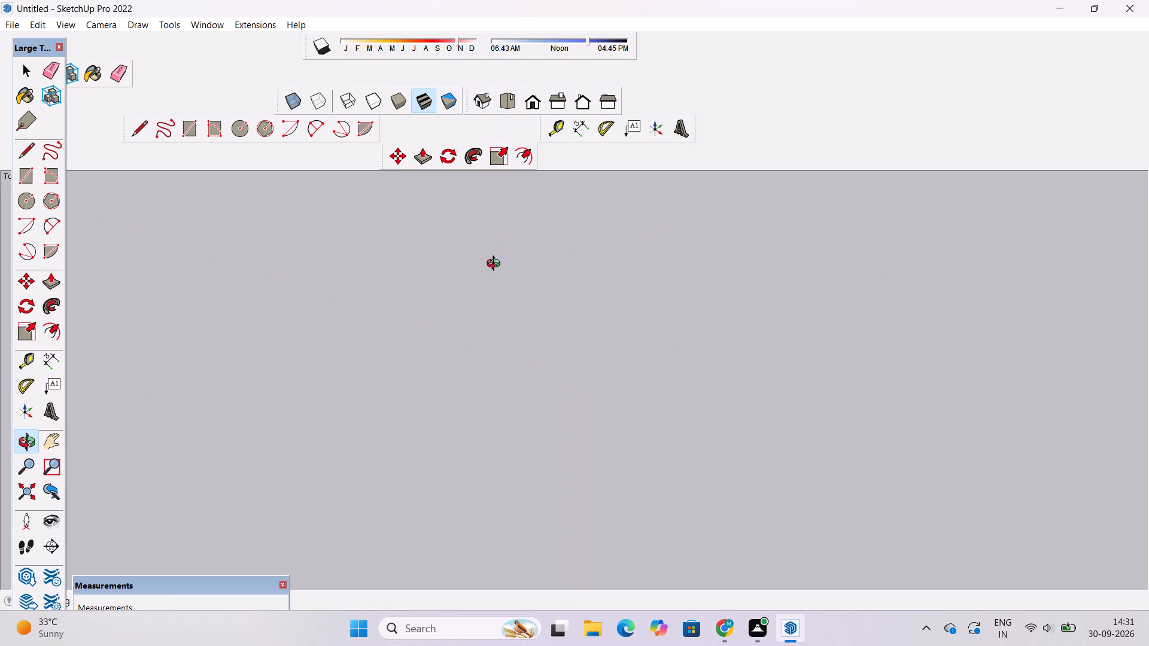
{"action": "scroll", "coordinate": [496, 265], "scroll_direction": "down", "scroll_amount": 18}
{"action": "key", "text": "space"}
{"action": "key", "text": "space"}
{"action": "key", "text": "space"}
{"action": "key", "text": "space"}
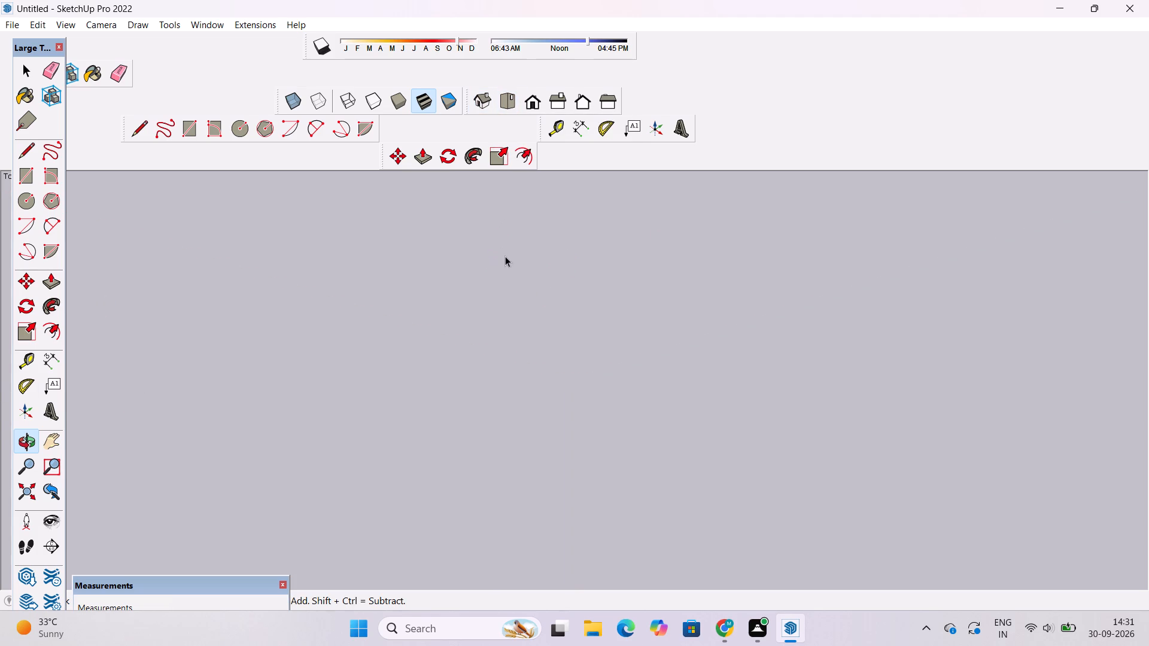
{"action": "scroll", "coordinate": [470, 310], "scroll_direction": "down", "scroll_amount": 7}
Close SketchUp with the untitled model.
{"action": "left_click", "coordinate": [1135, 5]}
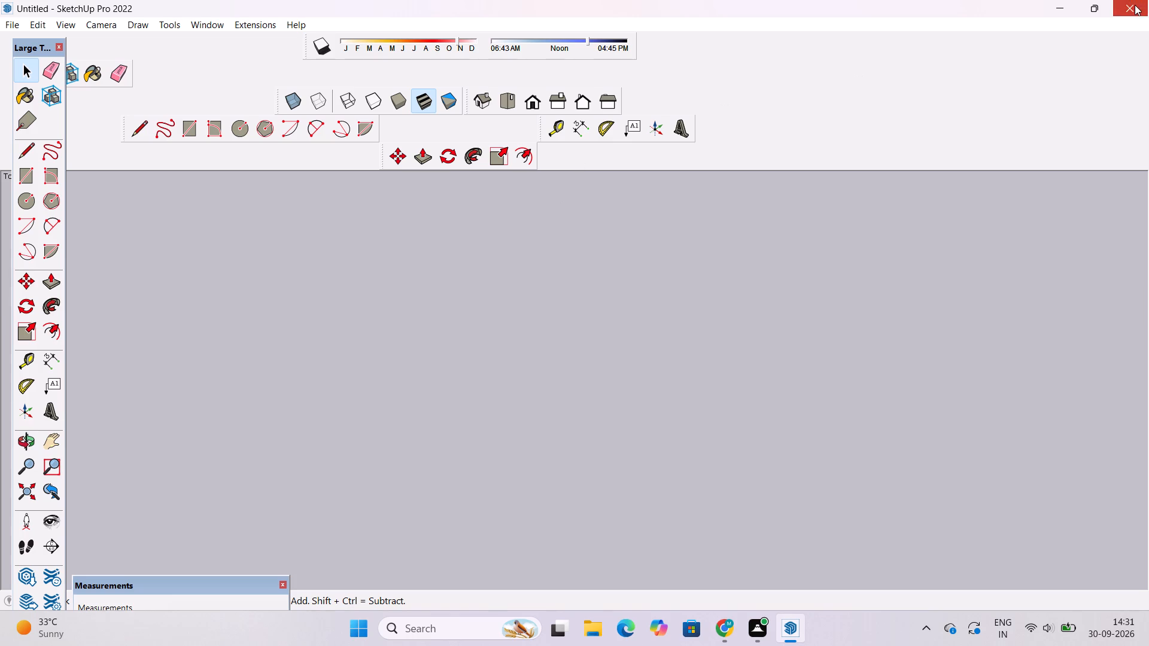
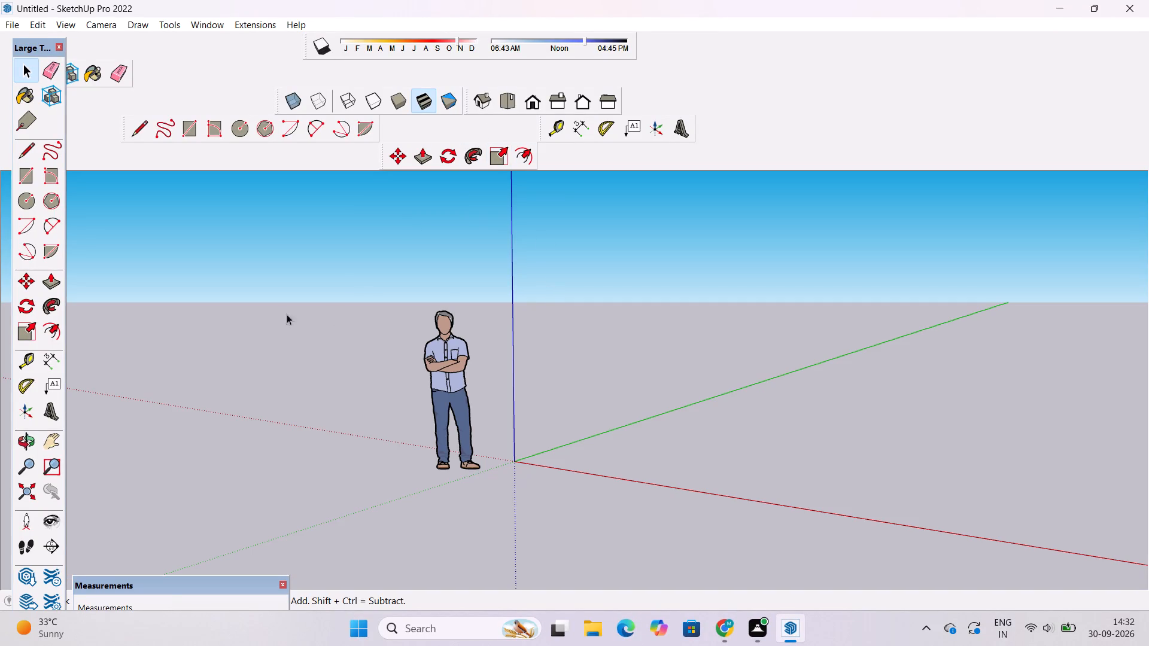
In the Top standard view, draw a 50' line parallel to the red axis, starting just beside the axes origin.
{"action": "left_click", "coordinate": [29, 442]}
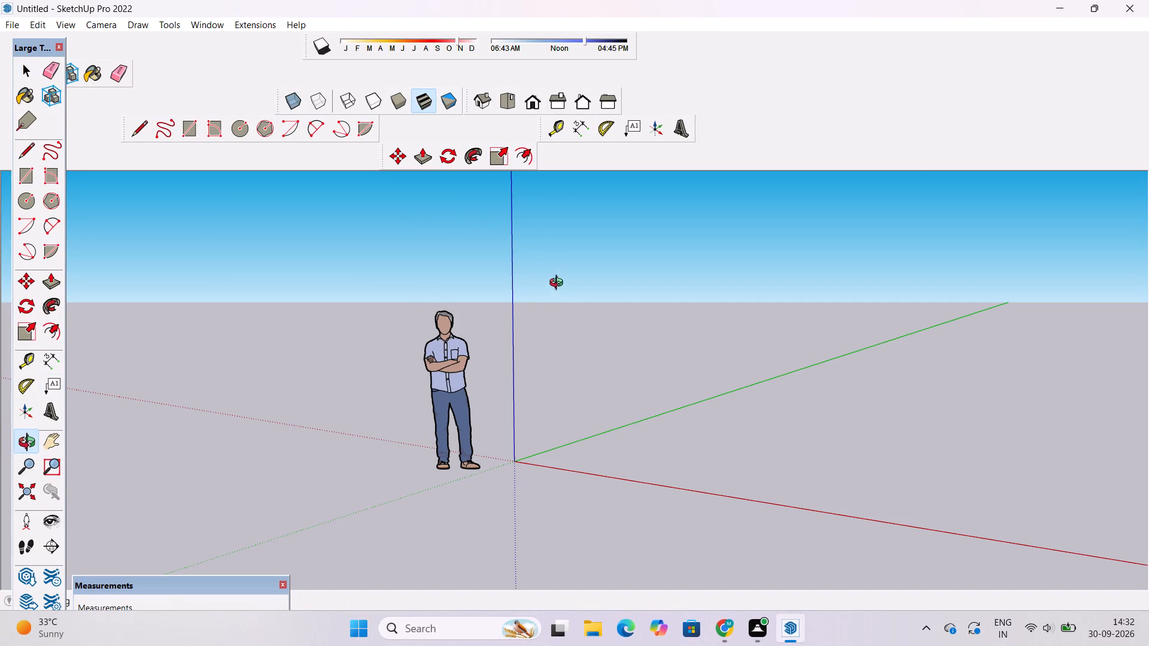
{"action": "scroll", "coordinate": [546, 360], "scroll_direction": "down", "scroll_amount": 1}
{"action": "left_click_drag", "start_coordinate": [546, 430], "coordinate": [767, 589]}
{"action": "scroll", "coordinate": [569, 389], "scroll_direction": "up", "scroll_amount": 4}
{"action": "left_click_drag", "start_coordinate": [615, 391], "coordinate": [607, 396]}
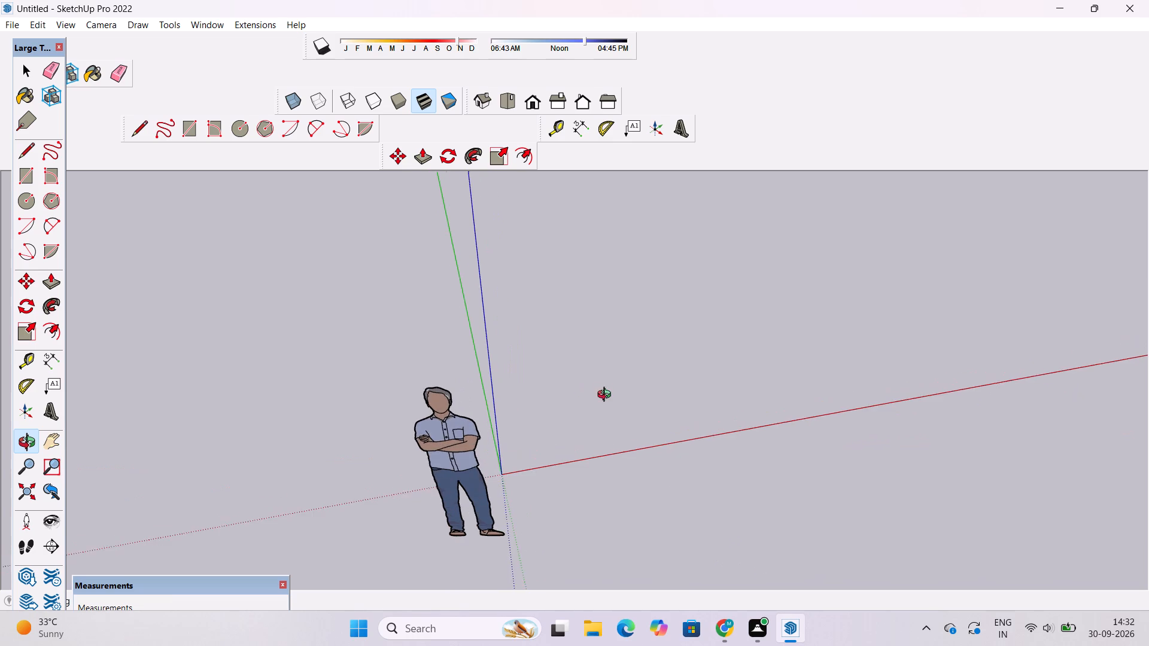
{"action": "left_click_drag", "start_coordinate": [607, 396], "coordinate": [602, 397]}
{"action": "left_click", "coordinate": [512, 103]}
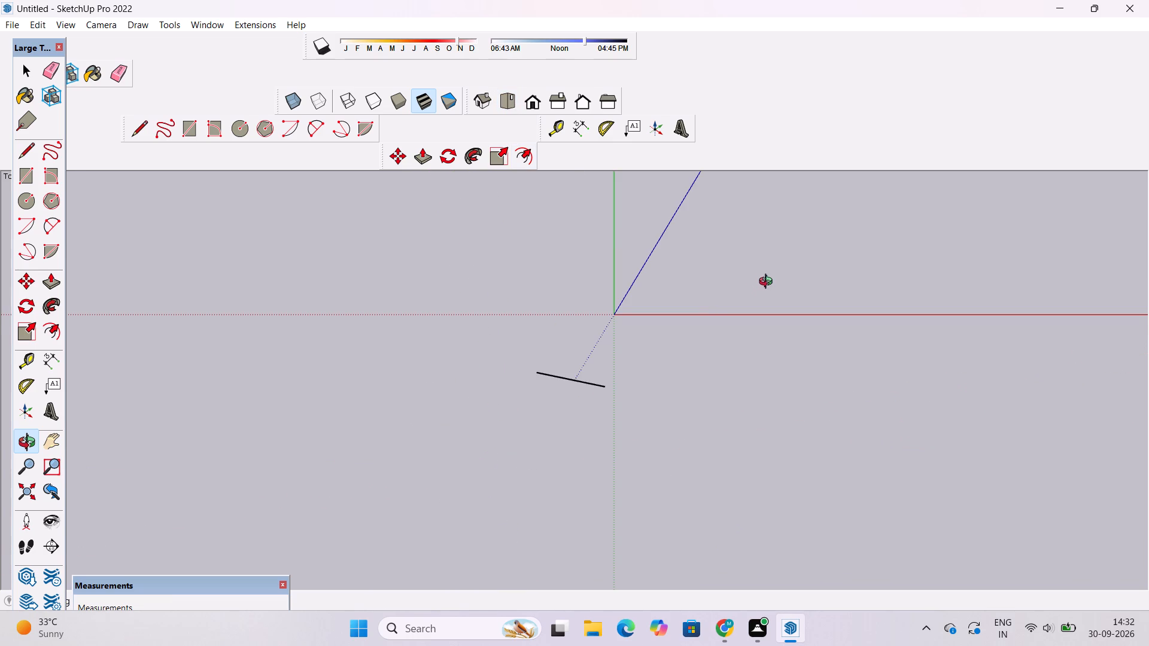
{"action": "scroll", "coordinate": [764, 278], "scroll_direction": "up", "scroll_amount": 5}
{"action": "scroll", "coordinate": [649, 294], "scroll_direction": "up", "scroll_amount": 19}
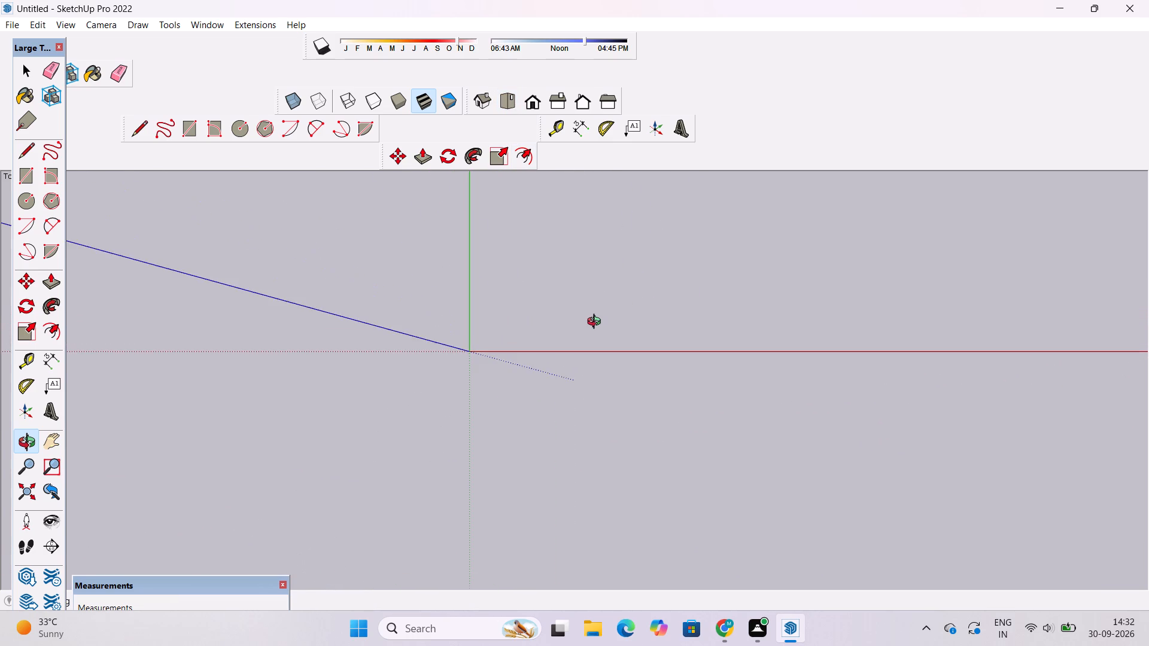
{"action": "scroll", "coordinate": [523, 321], "scroll_direction": "up", "scroll_amount": 13}
{"action": "scroll", "coordinate": [329, 405], "scroll_direction": "up", "scroll_amount": 2}
{"action": "scroll", "coordinate": [189, 424], "scroll_direction": "up", "scroll_amount": 3}
{"action": "scroll", "coordinate": [384, 382], "scroll_direction": "up", "scroll_amount": 1}
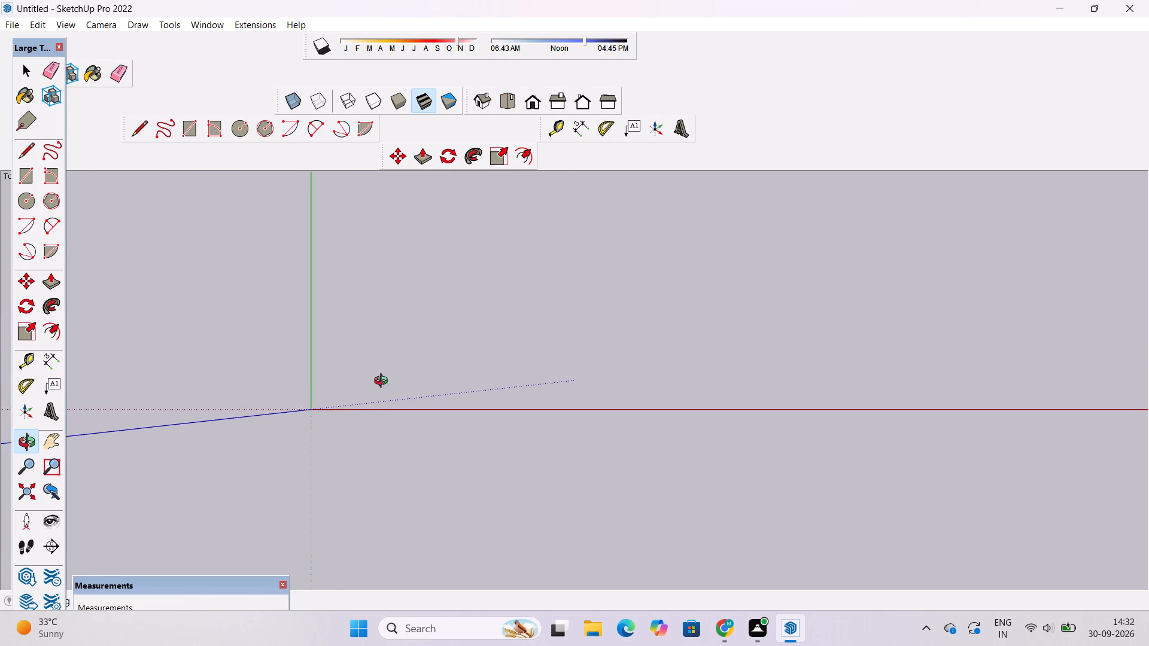
{"action": "scroll", "coordinate": [384, 382], "scroll_direction": "up", "scroll_amount": 3}
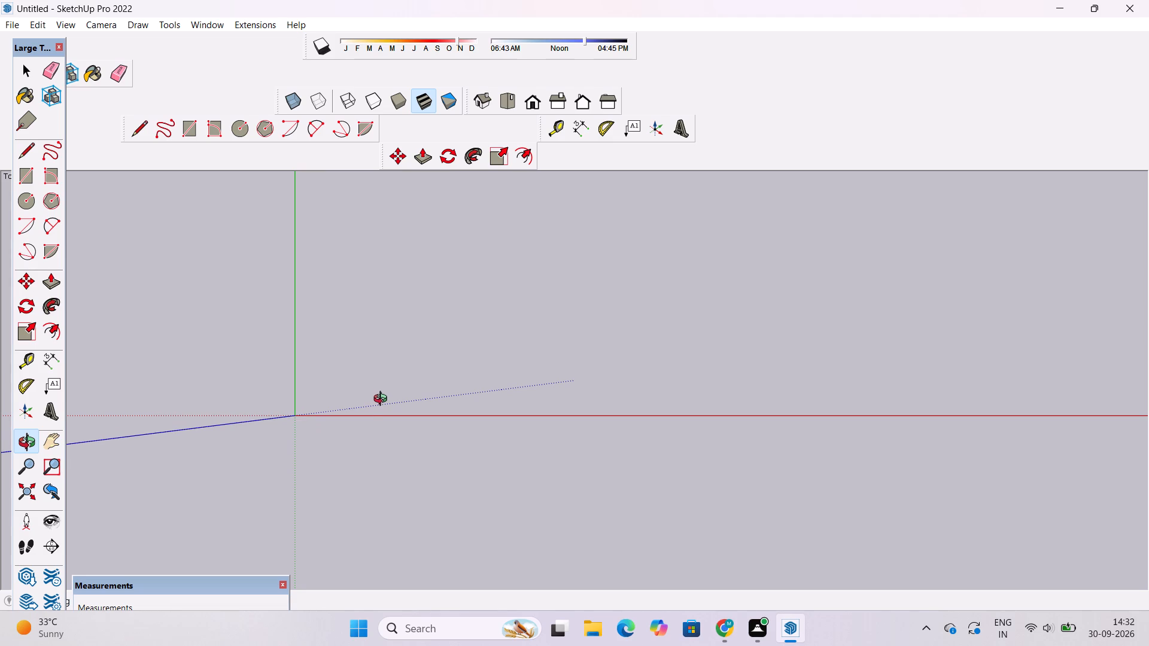
{"action": "scroll", "coordinate": [310, 446], "scroll_direction": "up", "scroll_amount": 9}
{"action": "key", "text": "l"}
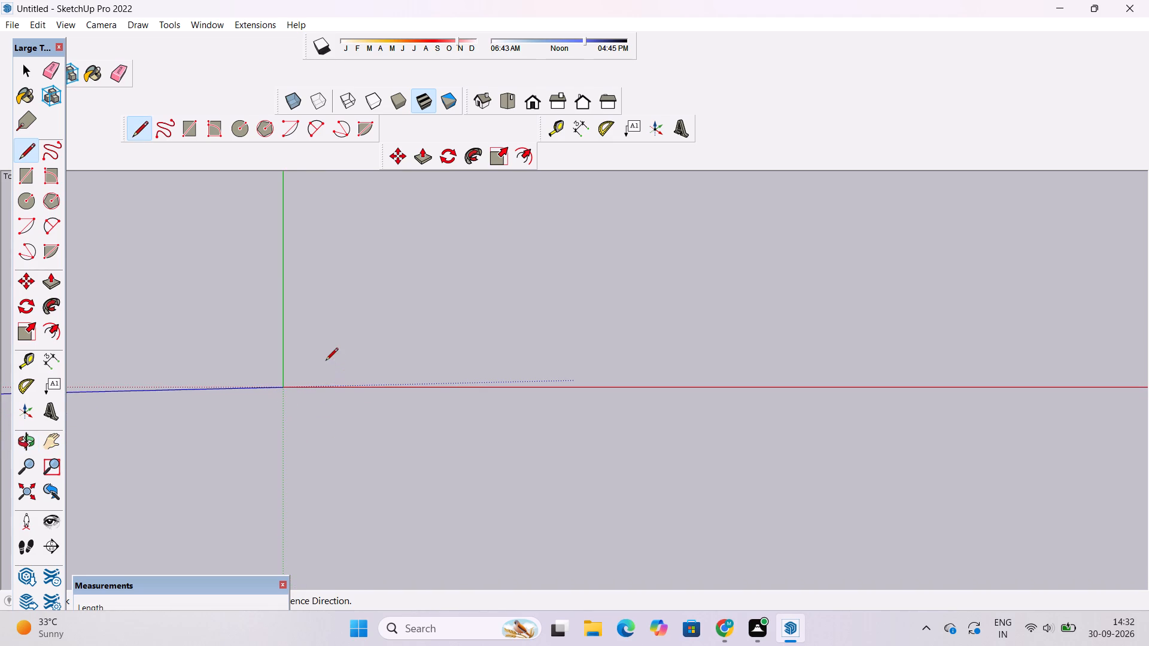
{"action": "left_click", "coordinate": [326, 367]}
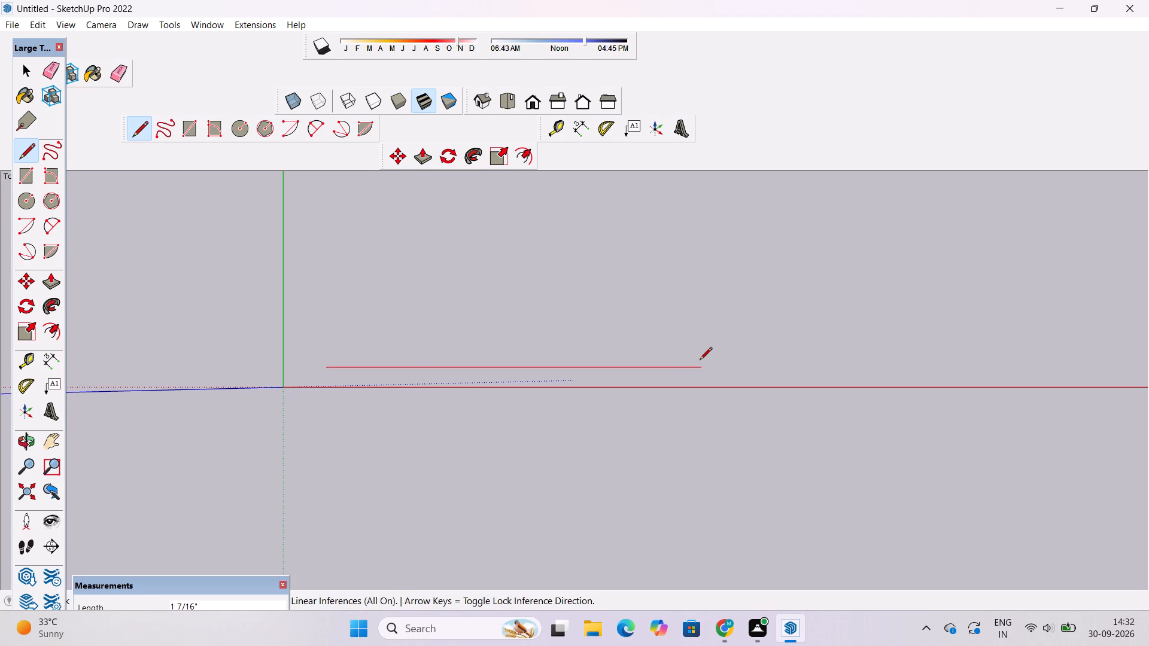
{"action": "type", "text": "50'"}
{"action": "key", "text": "Return"}
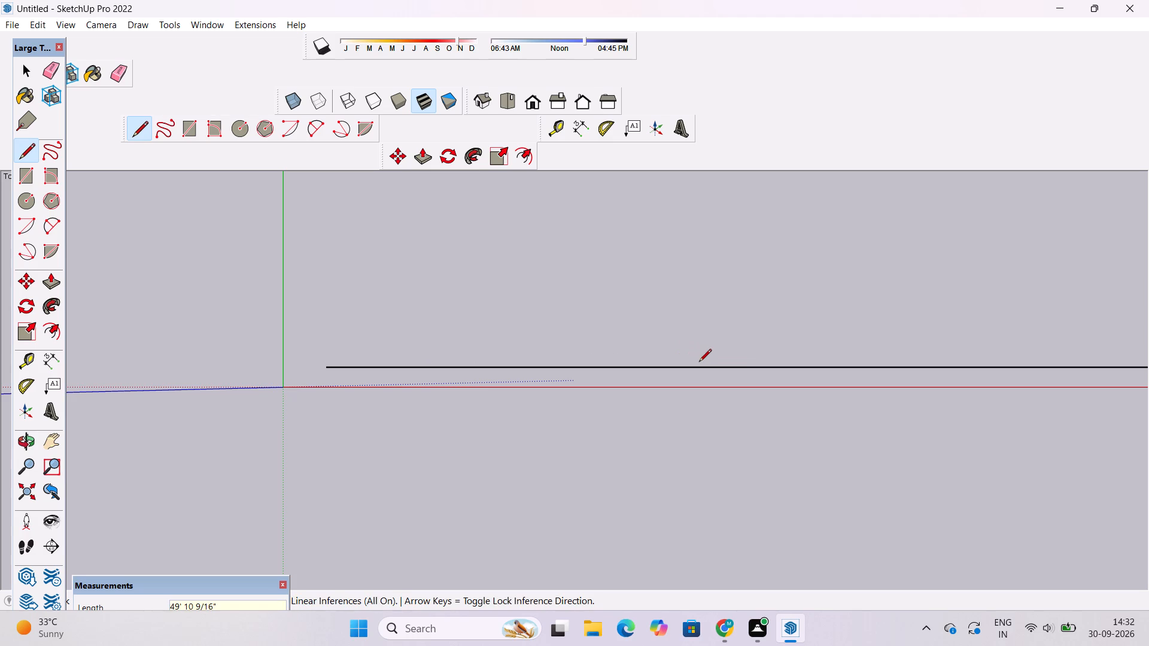
{"action": "key", "text": "space"}
From the far end of the 50' line, draw a perpendicular 50' line in the positive green axis direction.
{"action": "type", "text": "o"}
{"action": "scroll", "coordinate": [625, 349], "scroll_direction": "down", "scroll_amount": 5}
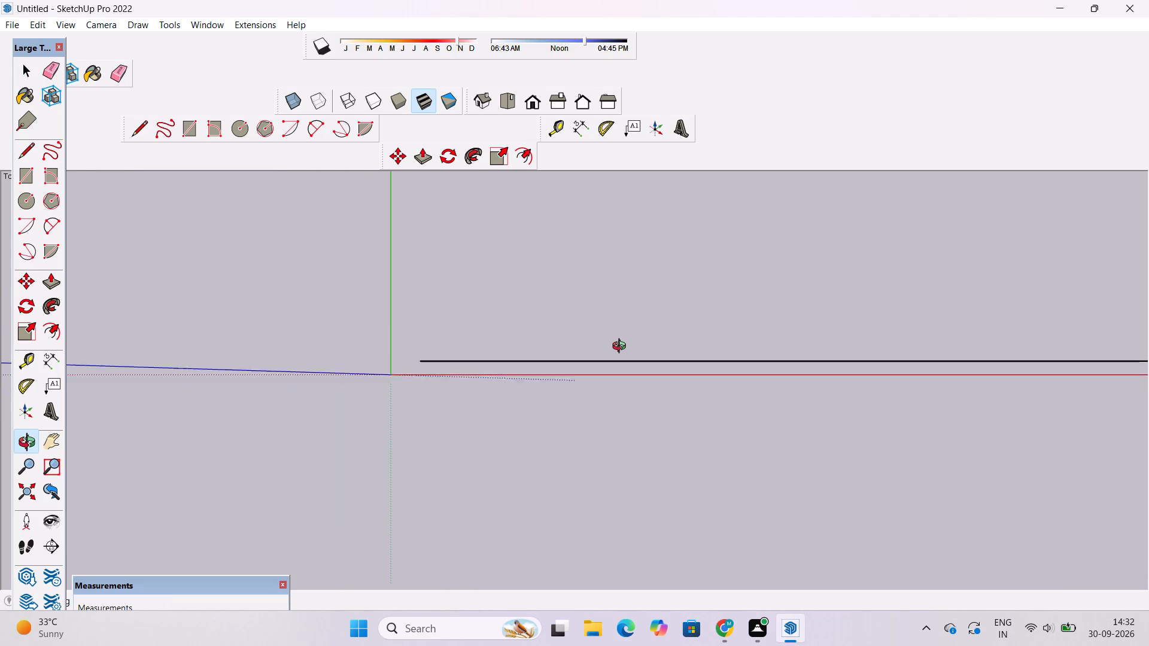
{"action": "scroll", "coordinate": [622, 348], "scroll_direction": "down", "scroll_amount": 4}
{"action": "left_click_drag", "start_coordinate": [665, 345], "coordinate": [444, 348], "text": "shift"}
{"action": "scroll", "coordinate": [442, 348], "scroll_direction": "down", "scroll_amount": 6}
{"action": "left_click_drag", "start_coordinate": [875, 343], "coordinate": [527, 359]}
{"action": "scroll", "coordinate": [525, 356], "scroll_direction": "down", "scroll_amount": 20}
{"action": "scroll", "coordinate": [525, 356], "scroll_direction": "down", "scroll_amount": 1}
{"action": "left_click_drag", "start_coordinate": [658, 349], "coordinate": [259, 349], "text": "shift"}
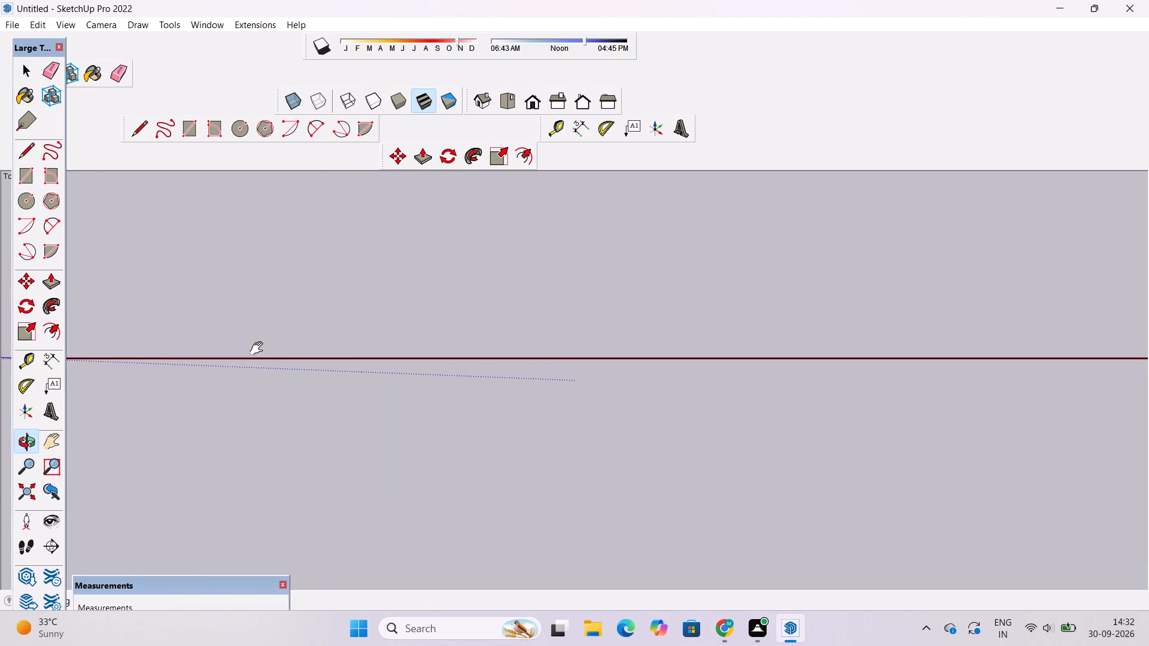
{"action": "scroll", "coordinate": [262, 343], "scroll_direction": "down", "scroll_amount": 8}
{"action": "left_click_drag", "start_coordinate": [263, 342], "coordinate": [336, 465]}
{"action": "left_click_drag", "start_coordinate": [354, 458], "coordinate": [382, 394]}
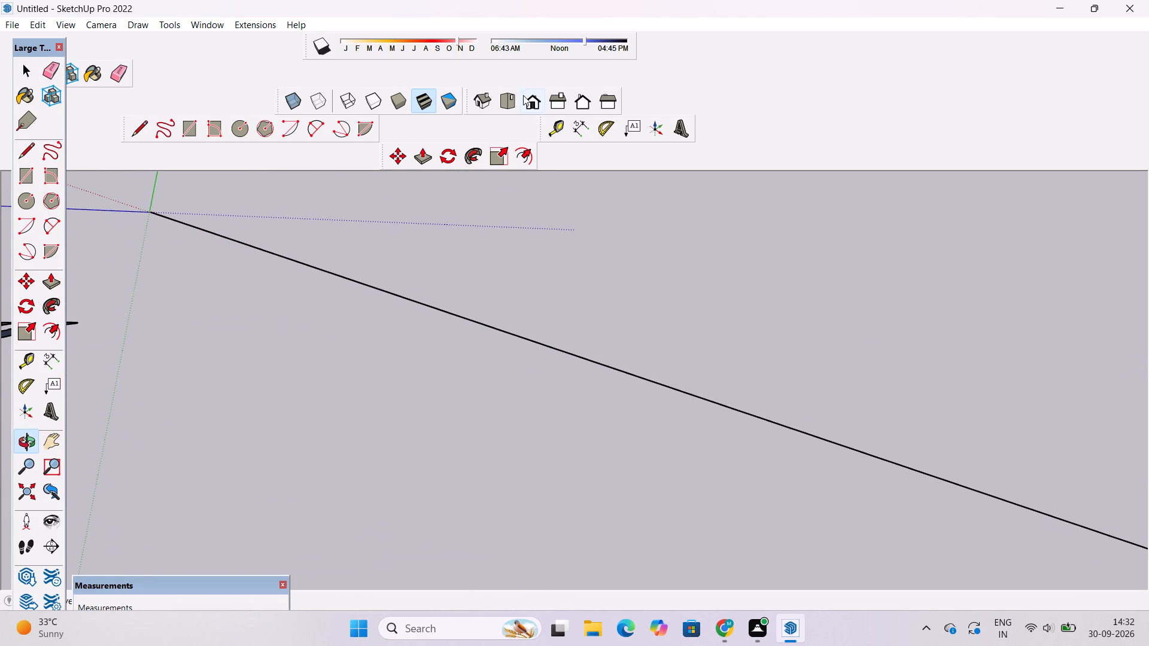
{"action": "left_click", "coordinate": [500, 94]}
{"action": "scroll", "coordinate": [548, 318], "scroll_direction": "down", "scroll_amount": 6}
{"action": "scroll", "coordinate": [595, 319], "scroll_direction": "up", "scroll_amount": 2}
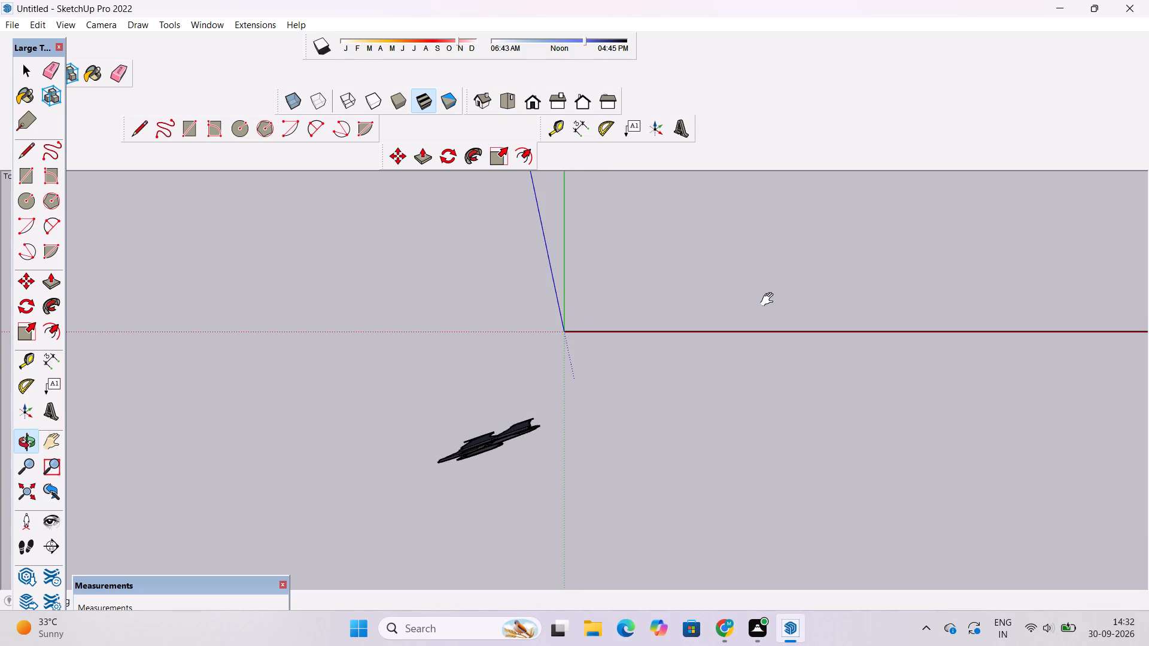
{"action": "left_click_drag", "start_coordinate": [770, 300], "coordinate": [439, 328], "text": "shift"}
{"action": "scroll", "coordinate": [437, 328], "scroll_direction": "down", "scroll_amount": 6}
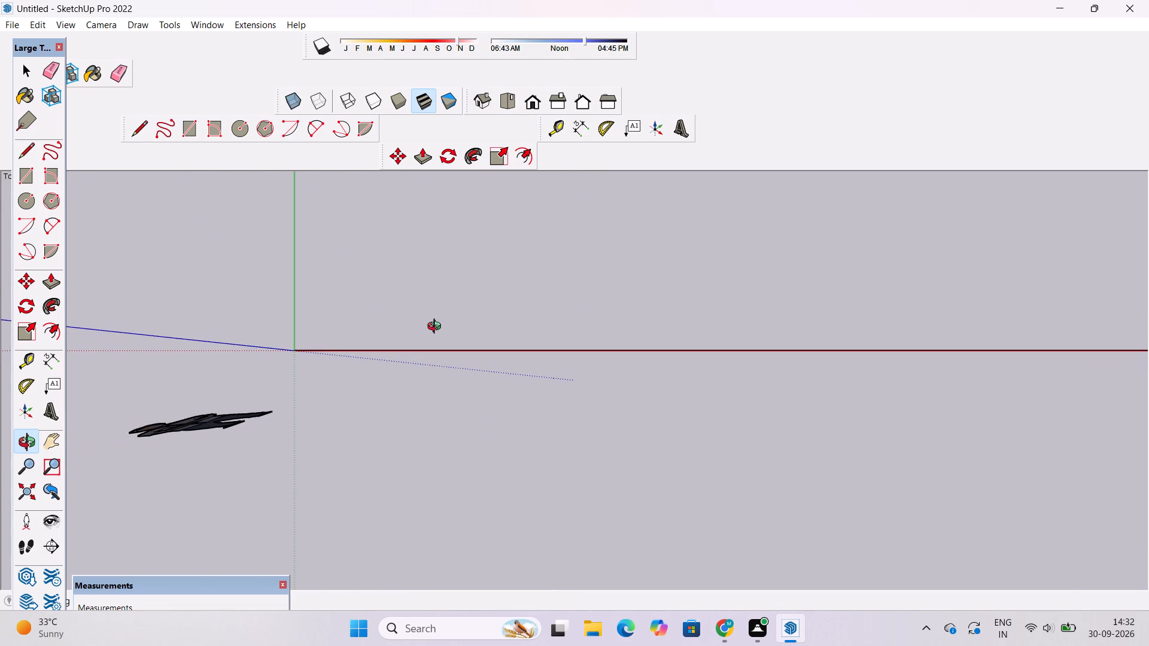
{"action": "scroll", "coordinate": [437, 310], "scroll_direction": "down", "scroll_amount": 17}
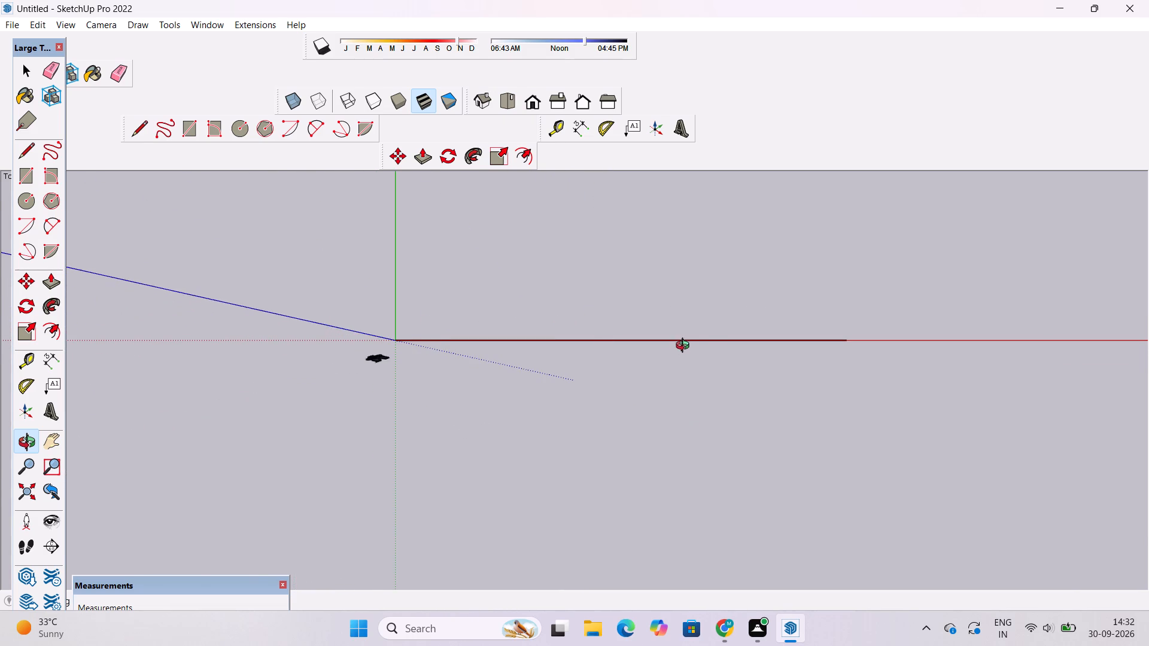
{"action": "scroll", "coordinate": [685, 346], "scroll_direction": "up", "scroll_amount": 5}
{"action": "left_click_drag", "start_coordinate": [686, 344], "coordinate": [655, 371], "text": "shift"}
{"action": "scroll", "coordinate": [647, 374], "scroll_direction": "up", "scroll_amount": 1}
{"action": "left_click_drag", "start_coordinate": [646, 374], "coordinate": [606, 407], "text": "shift"}
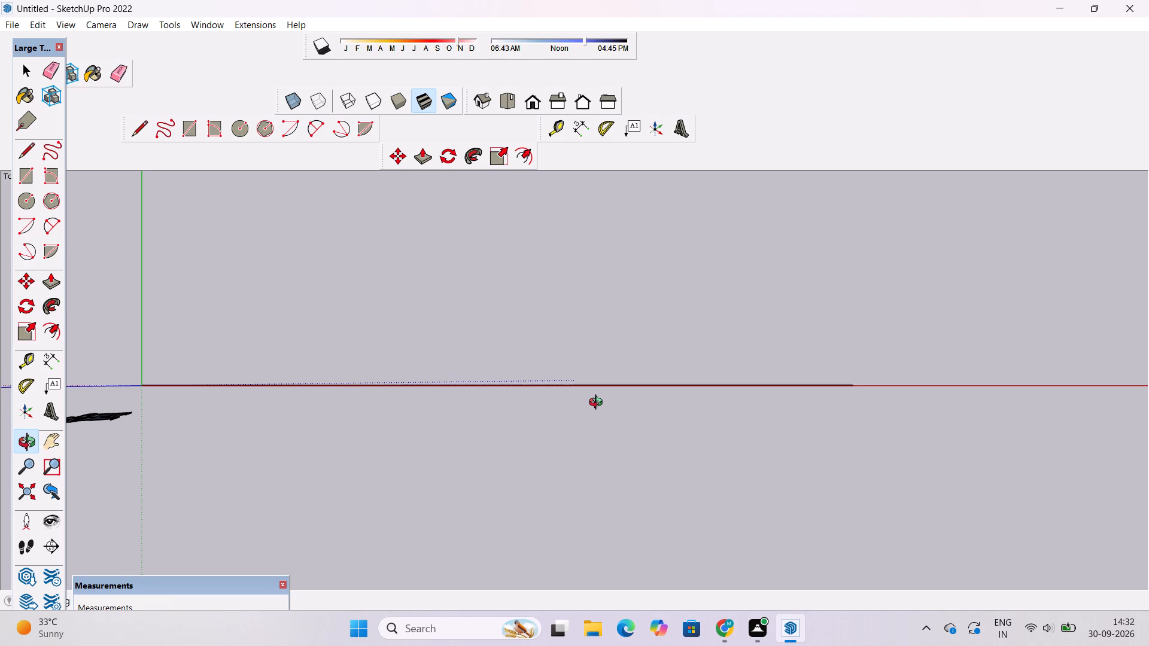
{"action": "key", "text": "l"}
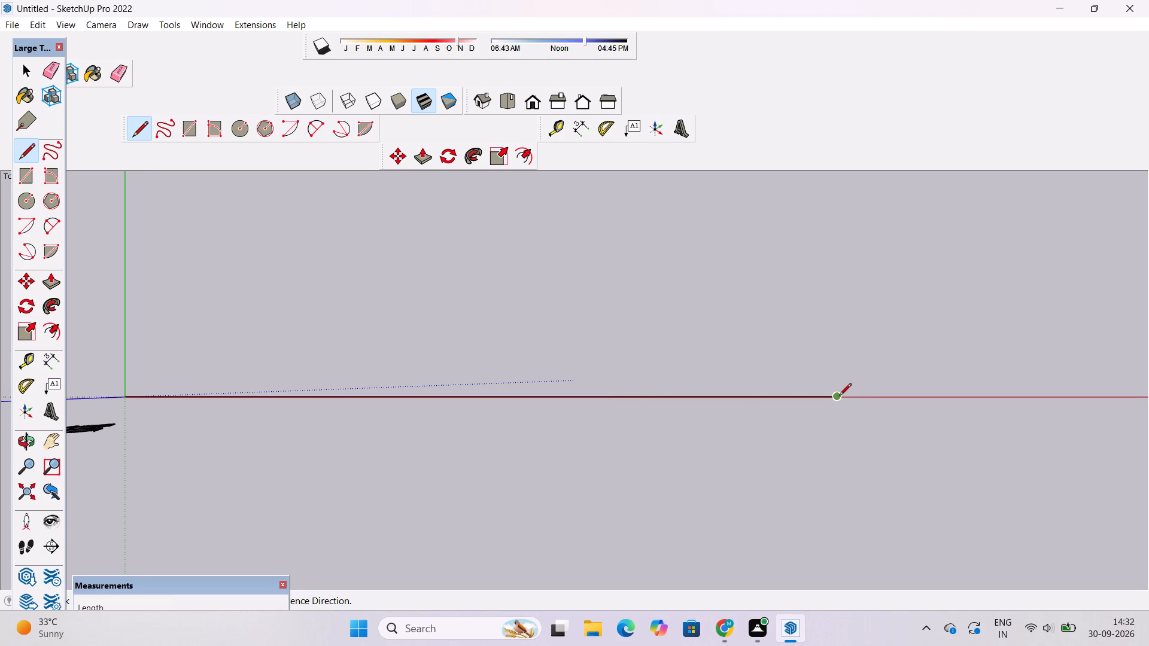
{"action": "left_click", "coordinate": [839, 397]}
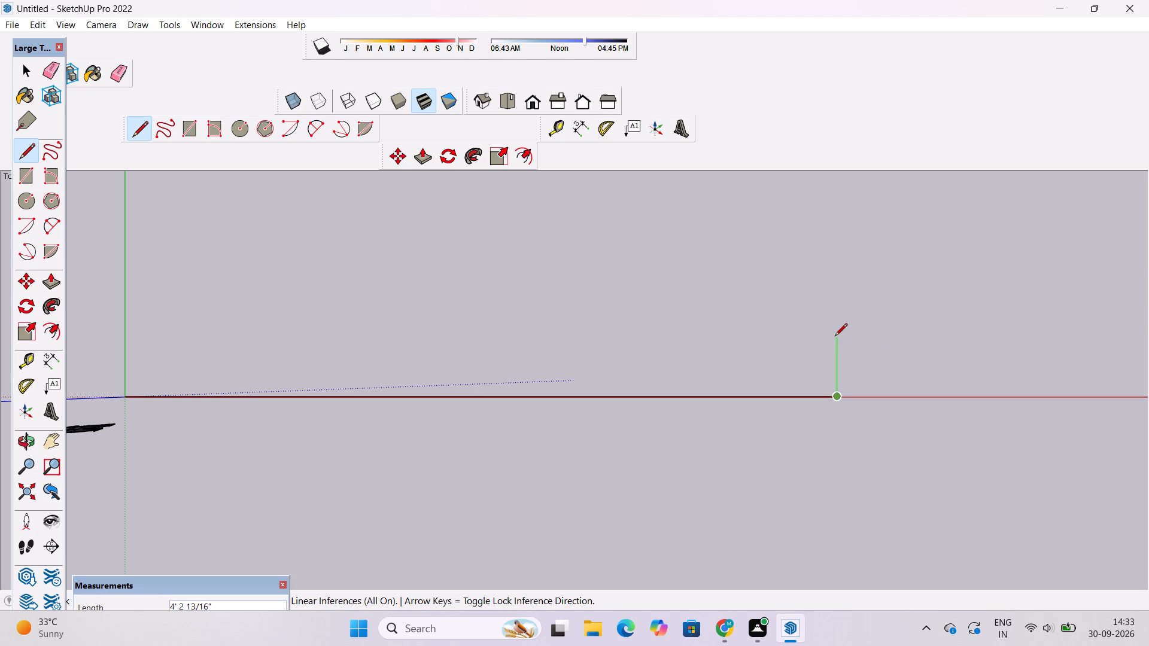
{"action": "type", "text": "50'"}
{"action": "key", "text": "Return"}
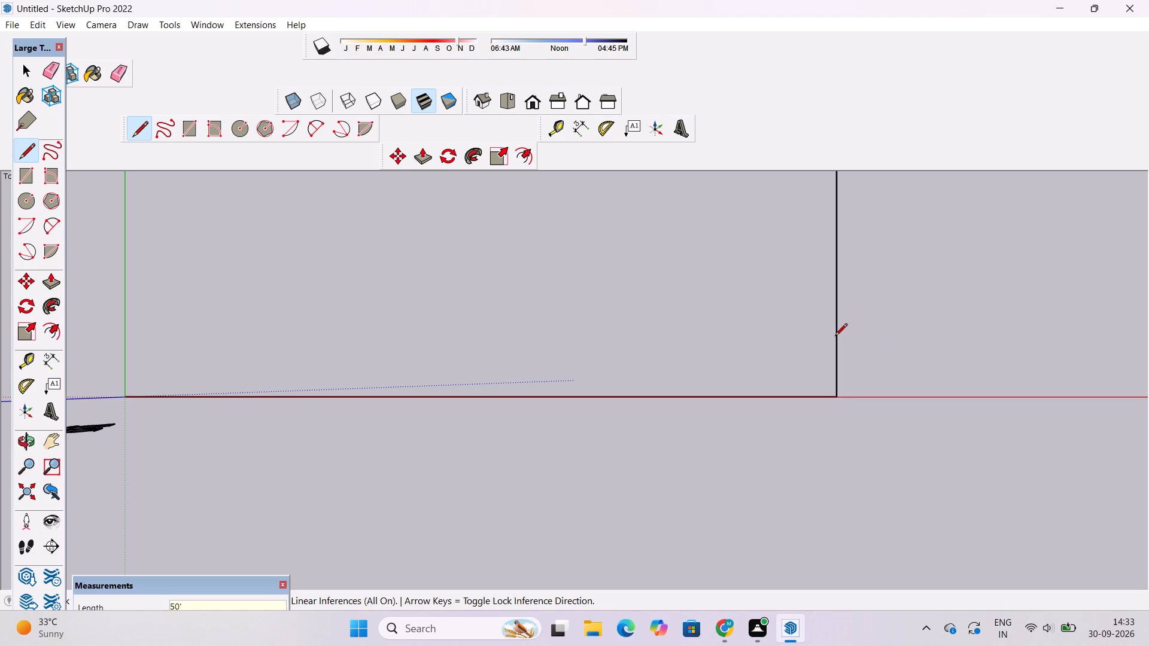
Draw a 50' edge back parallel to the red axis and close the square at the first line's start point.
{"action": "scroll", "coordinate": [826, 360], "scroll_direction": "down", "scroll_amount": 16}
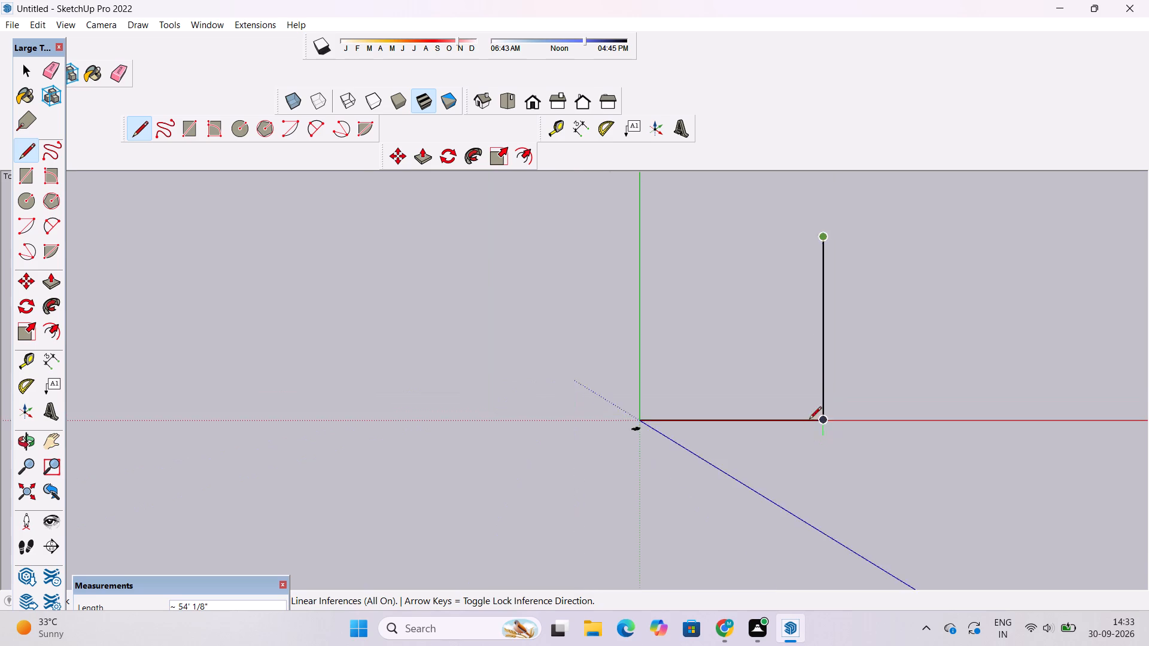
{"action": "scroll", "coordinate": [809, 420], "scroll_direction": "down", "scroll_amount": 4}
{"action": "scroll", "coordinate": [814, 284], "scroll_direction": "up", "scroll_amount": 6}
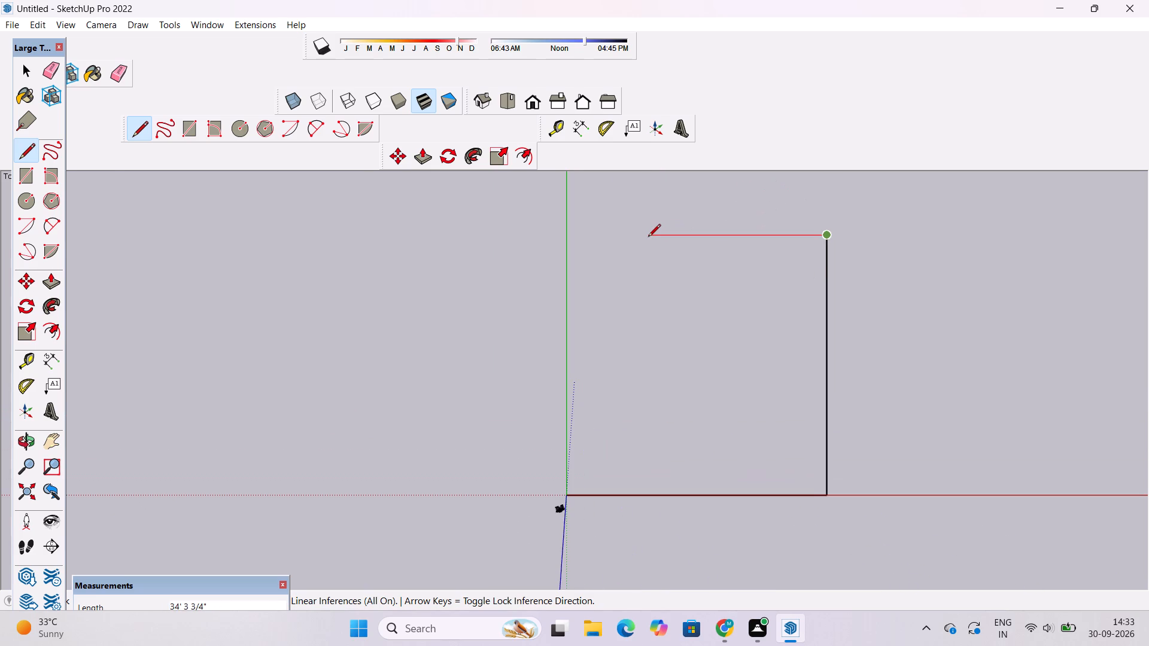
{"action": "type", "text": "50'"}
{"action": "key", "text": "Return"}
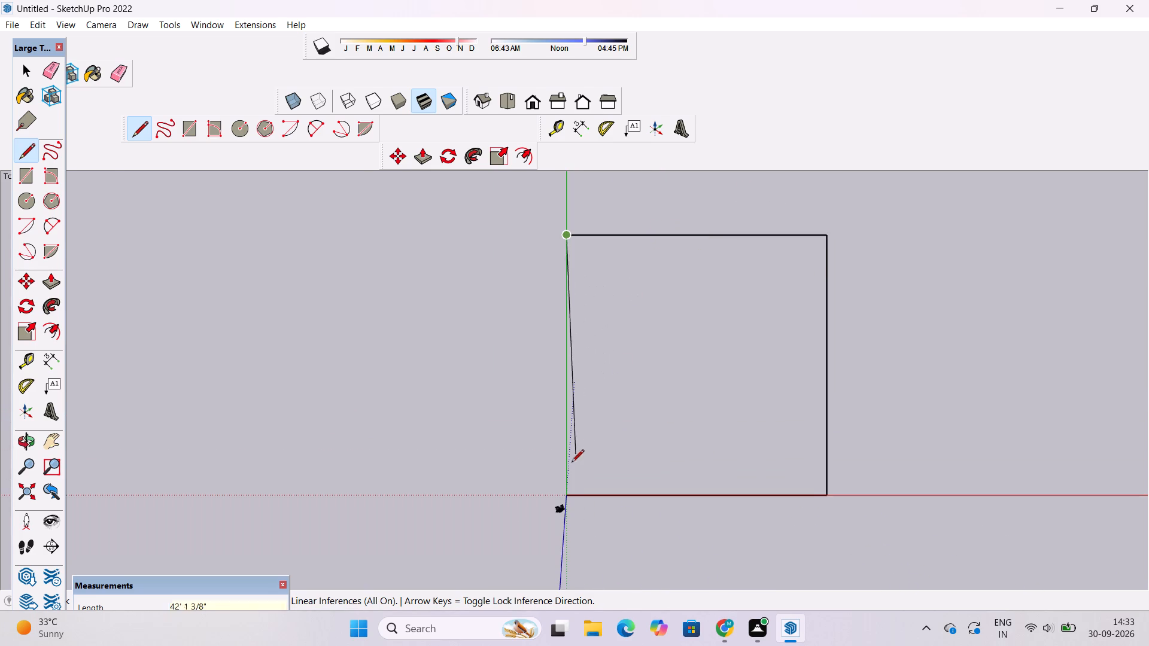
{"action": "left_click", "coordinate": [569, 496]}
{"action": "key", "text": "space"}
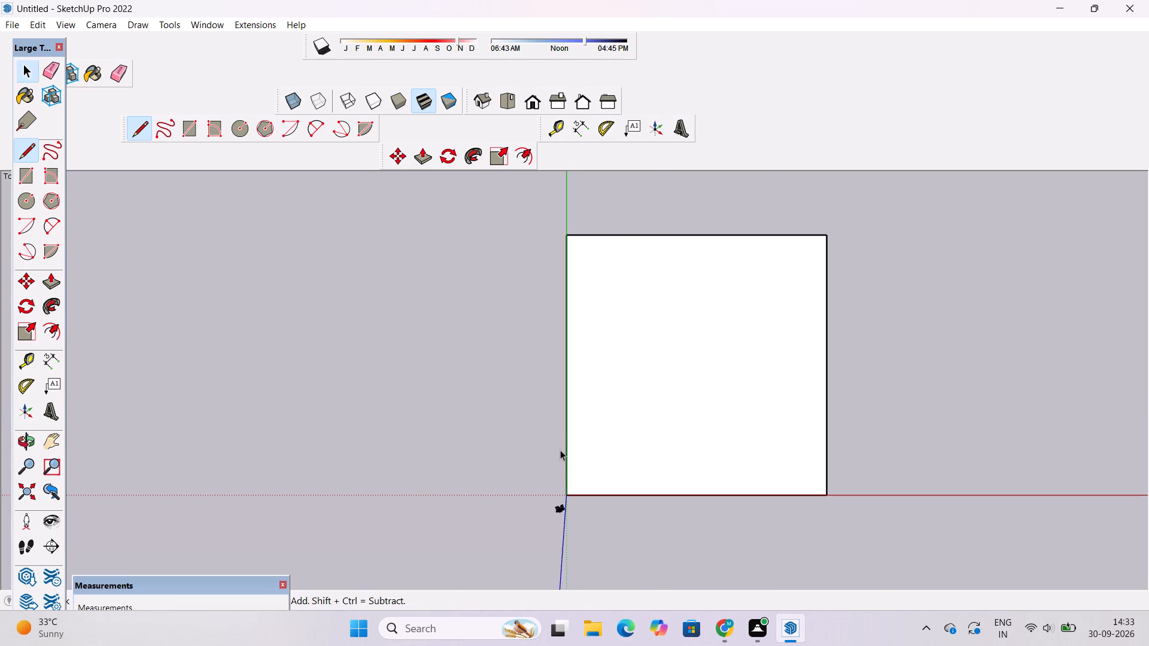
Examine the square face from an orbited angle and from the Top standard view.
{"action": "type", "text": "o"}
{"action": "scroll", "coordinate": [567, 385], "scroll_direction": "down", "scroll_amount": 5}
{"action": "left_click_drag", "start_coordinate": [602, 435], "coordinate": [619, 327]}
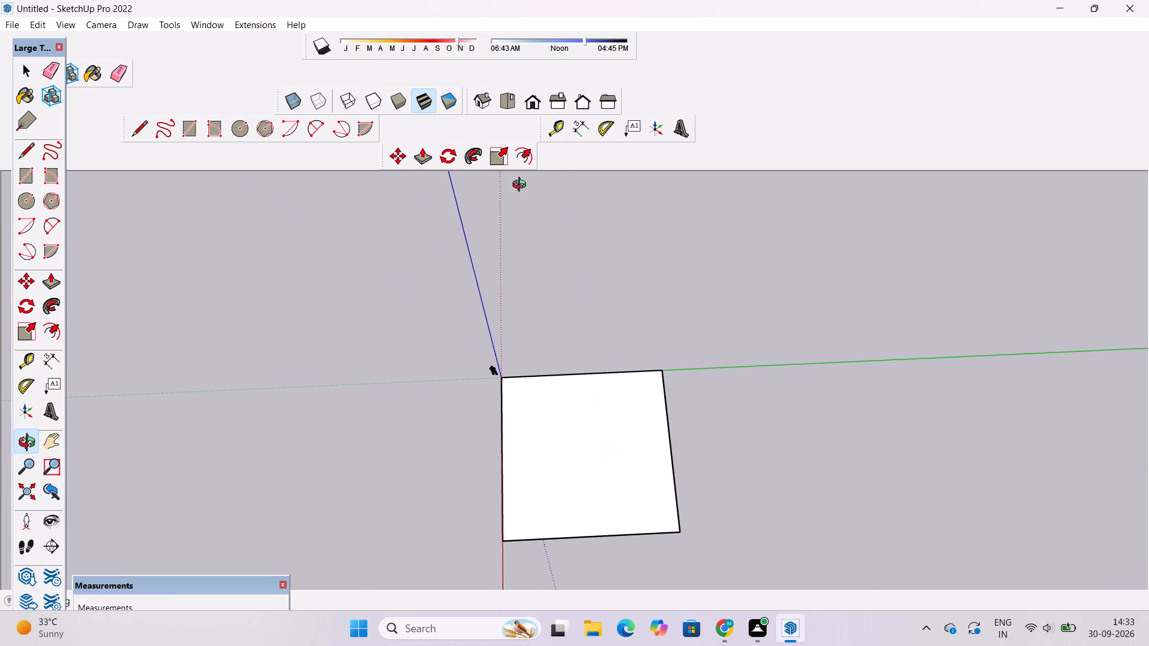
{"action": "left_click", "coordinate": [508, 108]}
{"action": "scroll", "coordinate": [544, 264], "scroll_direction": "down", "scroll_amount": 2}
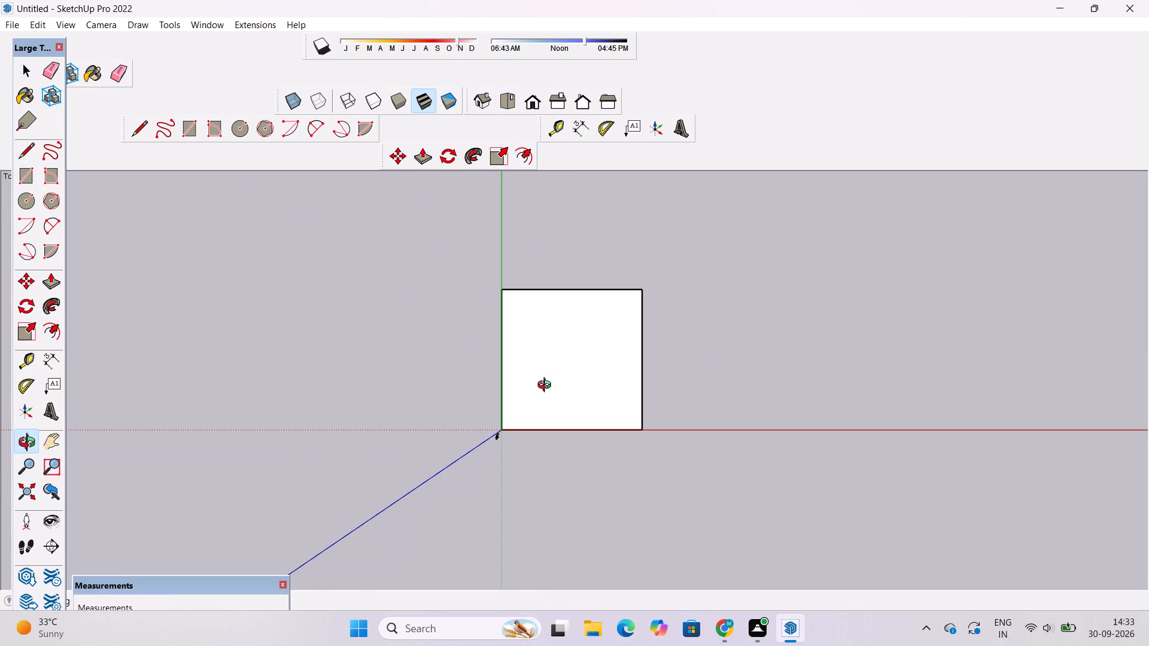
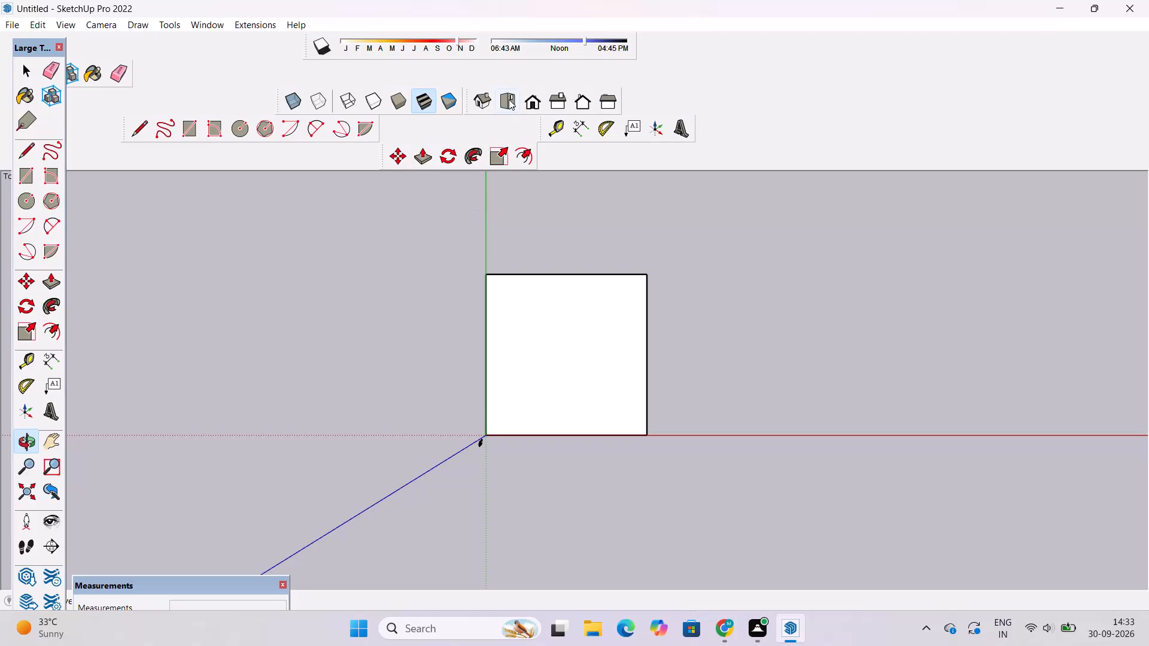
Examine the finished square face from several orbited angles, close up at the axes origin and as a whole.
{"action": "left_click", "coordinate": [509, 99]}
{"action": "scroll", "coordinate": [494, 459], "scroll_direction": "up", "scroll_amount": 12}
{"action": "left_click_drag", "start_coordinate": [493, 468], "coordinate": [494, 370]}
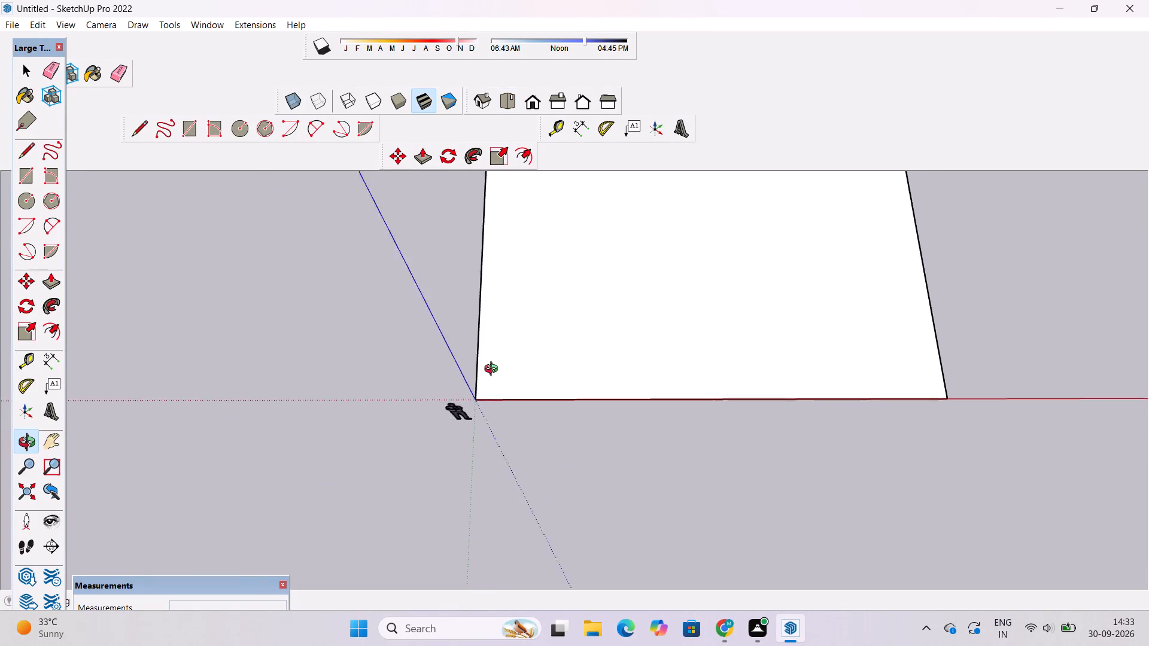
{"action": "left_click_drag", "start_coordinate": [494, 370], "coordinate": [494, 342]}
{"action": "left_click_drag", "start_coordinate": [506, 424], "coordinate": [497, 339]}
{"action": "scroll", "coordinate": [516, 342], "scroll_direction": "up", "scroll_amount": 4}
{"action": "left_click_drag", "start_coordinate": [515, 409], "coordinate": [520, 368]}
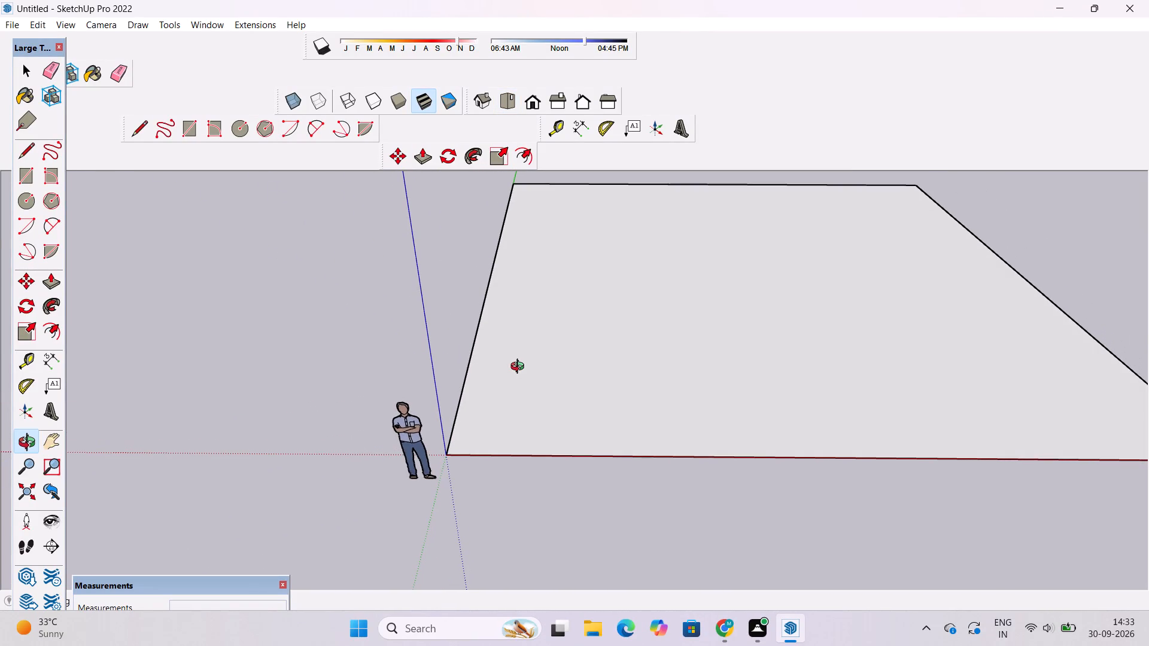
{"action": "scroll", "coordinate": [520, 368], "scroll_direction": "down", "scroll_amount": 3}
{"action": "left_click_drag", "start_coordinate": [625, 355], "coordinate": [502, 367], "text": "shift"}
{"action": "left_click_drag", "start_coordinate": [487, 377], "coordinate": [491, 392]}
{"action": "scroll", "coordinate": [491, 392], "scroll_direction": "down", "scroll_amount": 1}
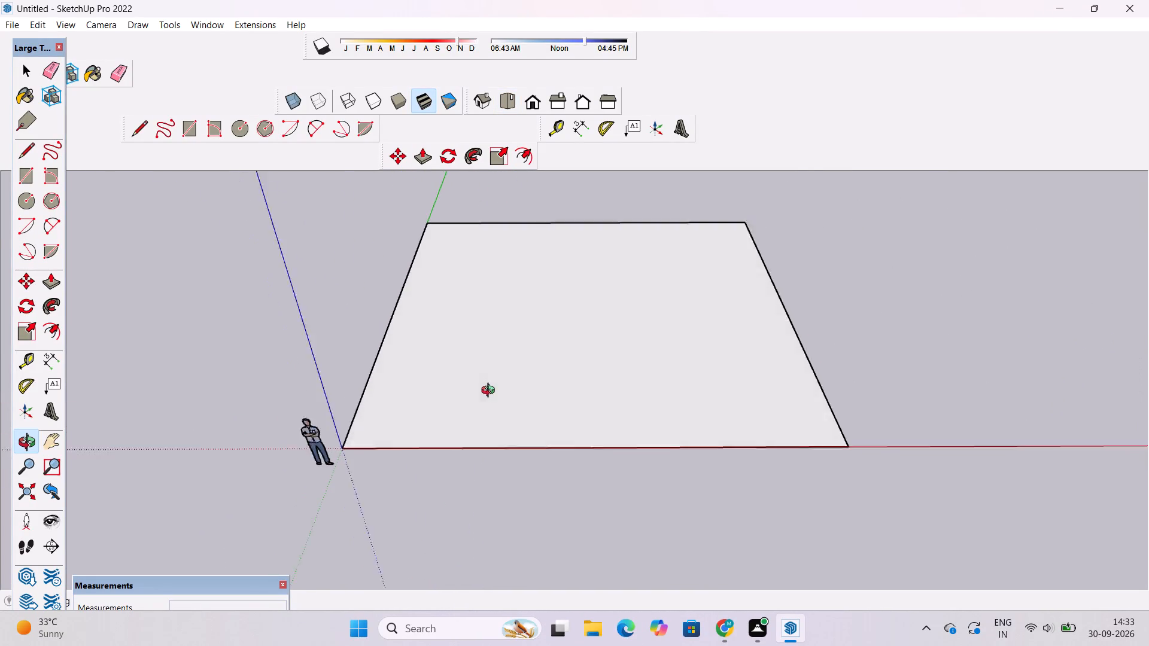
{"action": "scroll", "coordinate": [491, 392], "scroll_direction": "down", "scroll_amount": 1}
{"action": "left_click_drag", "start_coordinate": [554, 340], "coordinate": [554, 349], "text": "shift"}
{"action": "left_click_drag", "start_coordinate": [552, 375], "coordinate": [570, 423]}
{"action": "left_click_drag", "start_coordinate": [570, 424], "coordinate": [536, 390]}
{"action": "scroll", "coordinate": [496, 377], "scroll_direction": "down", "scroll_amount": 1}
{"action": "left_click_drag", "start_coordinate": [573, 377], "coordinate": [567, 376]}
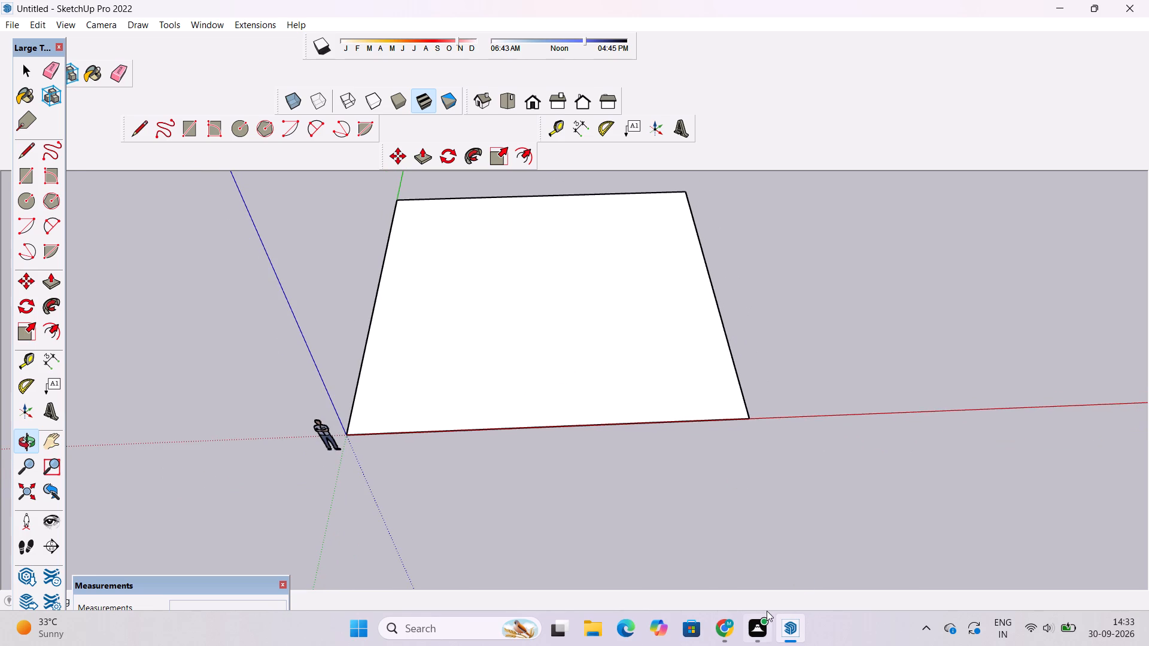
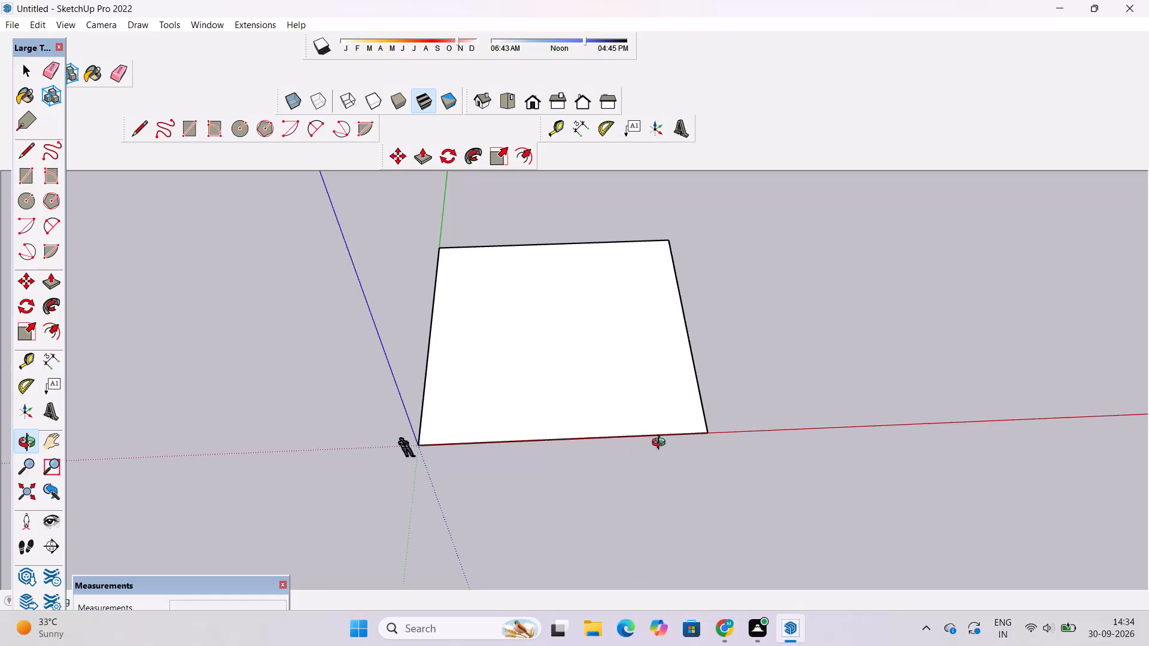
Examine the square face at the axes origin from several orbited angles.
{"action": "left_click_drag", "start_coordinate": [661, 444], "coordinate": [660, 480]}
{"action": "left_click_drag", "start_coordinate": [683, 452], "coordinate": [667, 453]}
{"action": "left_click_drag", "start_coordinate": [657, 423], "coordinate": [651, 476]}
{"action": "left_click_drag", "start_coordinate": [651, 468], "coordinate": [624, 481]}
{"action": "left_click_drag", "start_coordinate": [603, 455], "coordinate": [603, 462]}
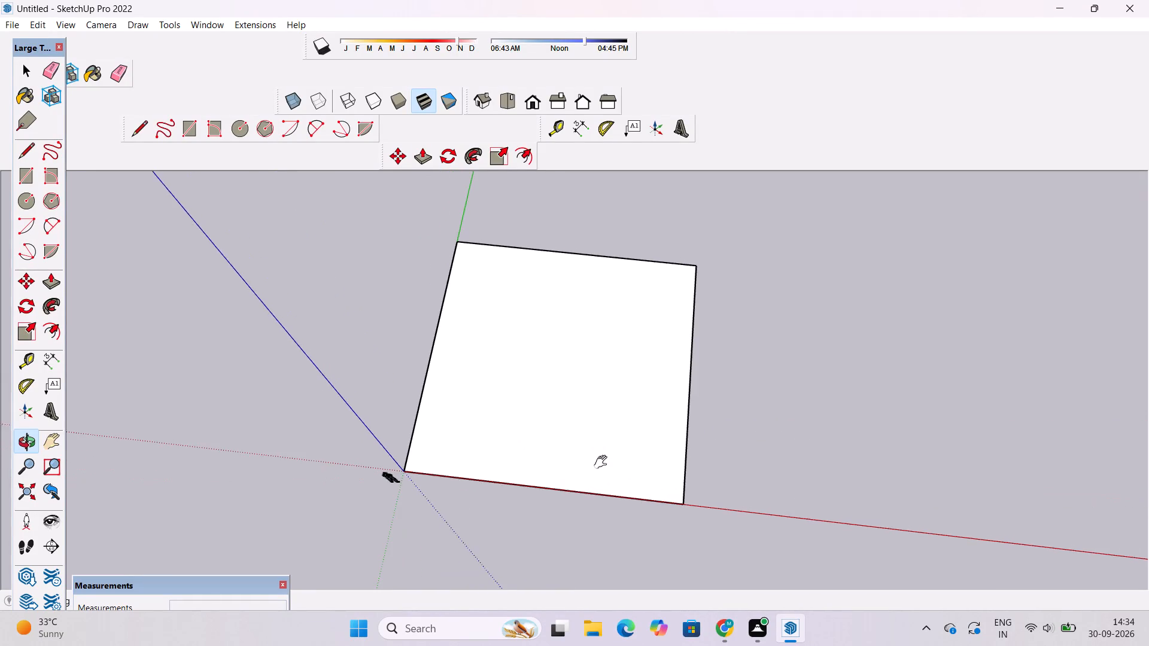
{"action": "left_click_drag", "start_coordinate": [603, 462], "coordinate": [606, 470]}
{"action": "left_click_drag", "start_coordinate": [598, 485], "coordinate": [633, 490]}
{"action": "left_click_drag", "start_coordinate": [633, 491], "coordinate": [615, 478]}
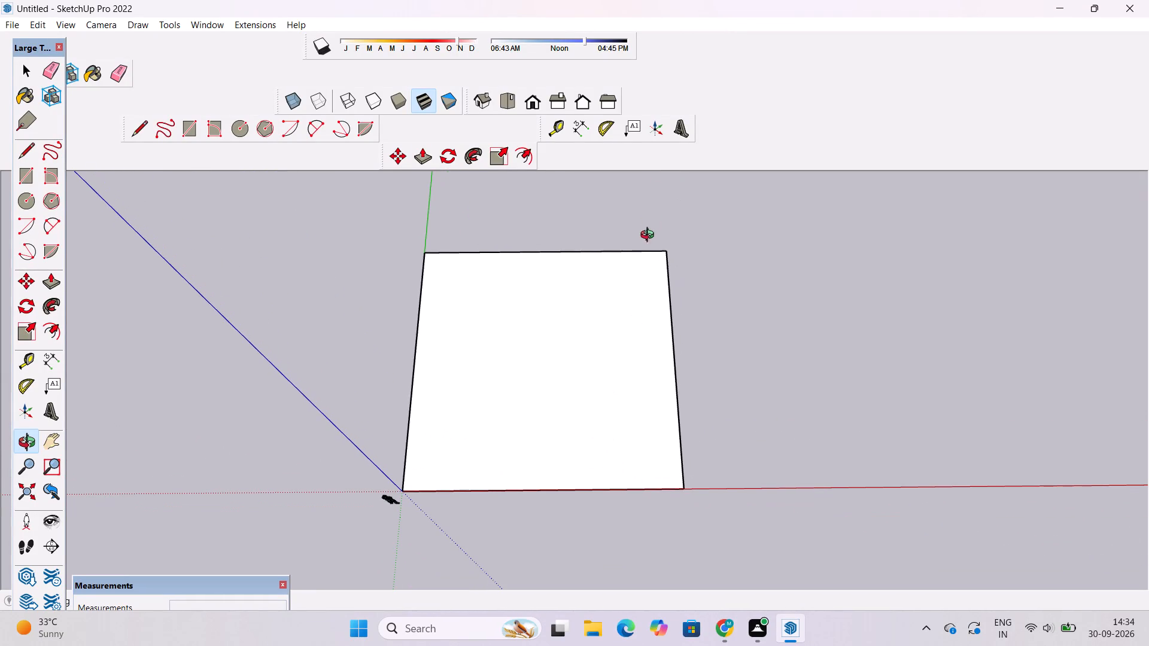
{"action": "scroll", "coordinate": [652, 257], "scroll_direction": "down", "scroll_amount": 4}
{"action": "left_click_drag", "start_coordinate": [667, 325], "coordinate": [606, 370], "text": "shift"}
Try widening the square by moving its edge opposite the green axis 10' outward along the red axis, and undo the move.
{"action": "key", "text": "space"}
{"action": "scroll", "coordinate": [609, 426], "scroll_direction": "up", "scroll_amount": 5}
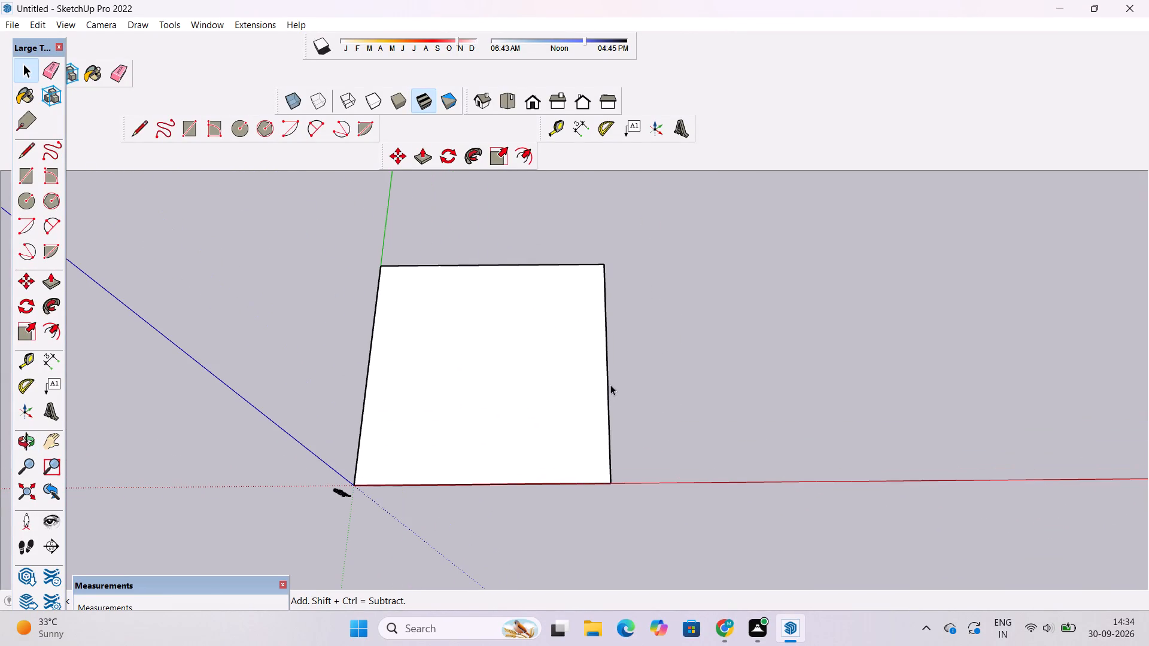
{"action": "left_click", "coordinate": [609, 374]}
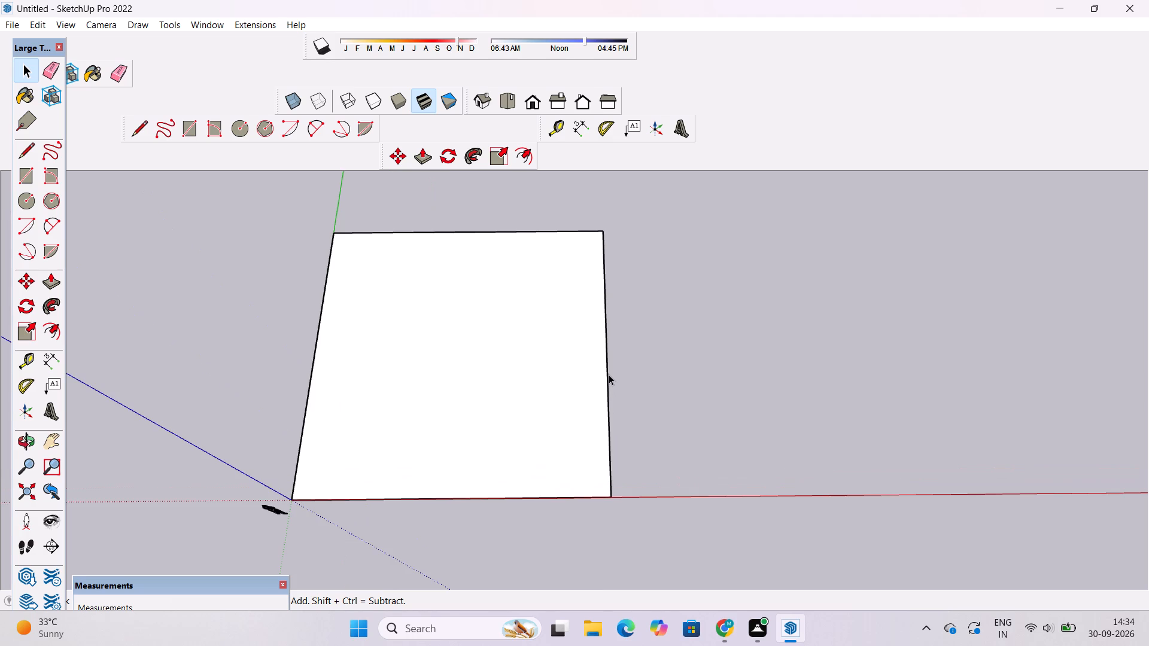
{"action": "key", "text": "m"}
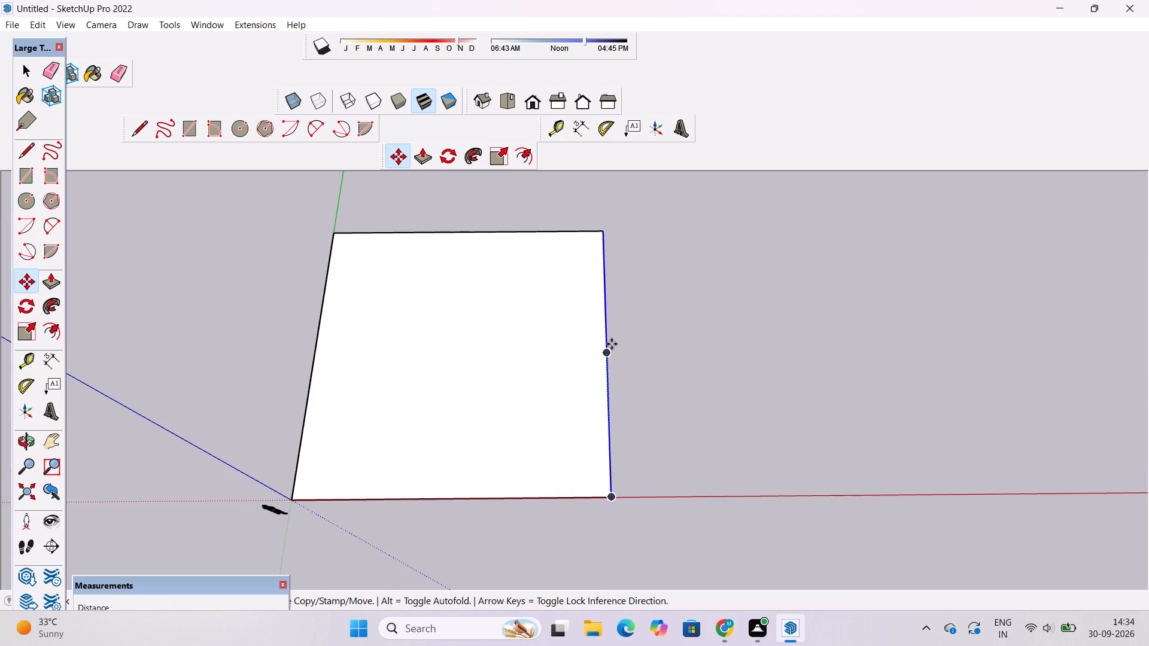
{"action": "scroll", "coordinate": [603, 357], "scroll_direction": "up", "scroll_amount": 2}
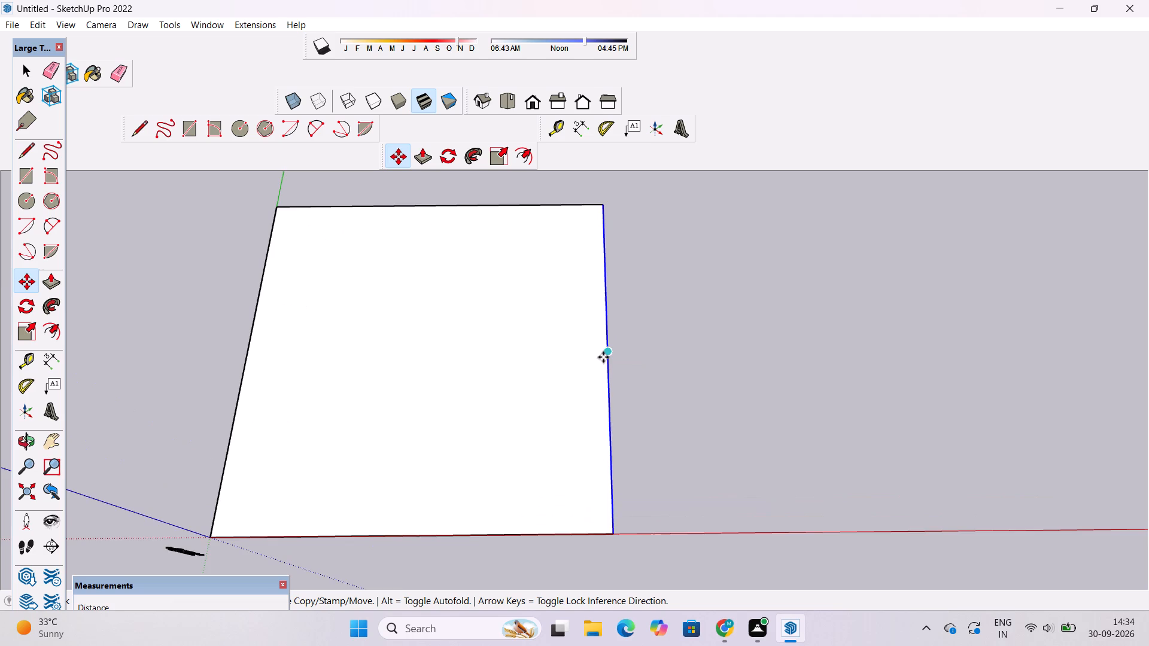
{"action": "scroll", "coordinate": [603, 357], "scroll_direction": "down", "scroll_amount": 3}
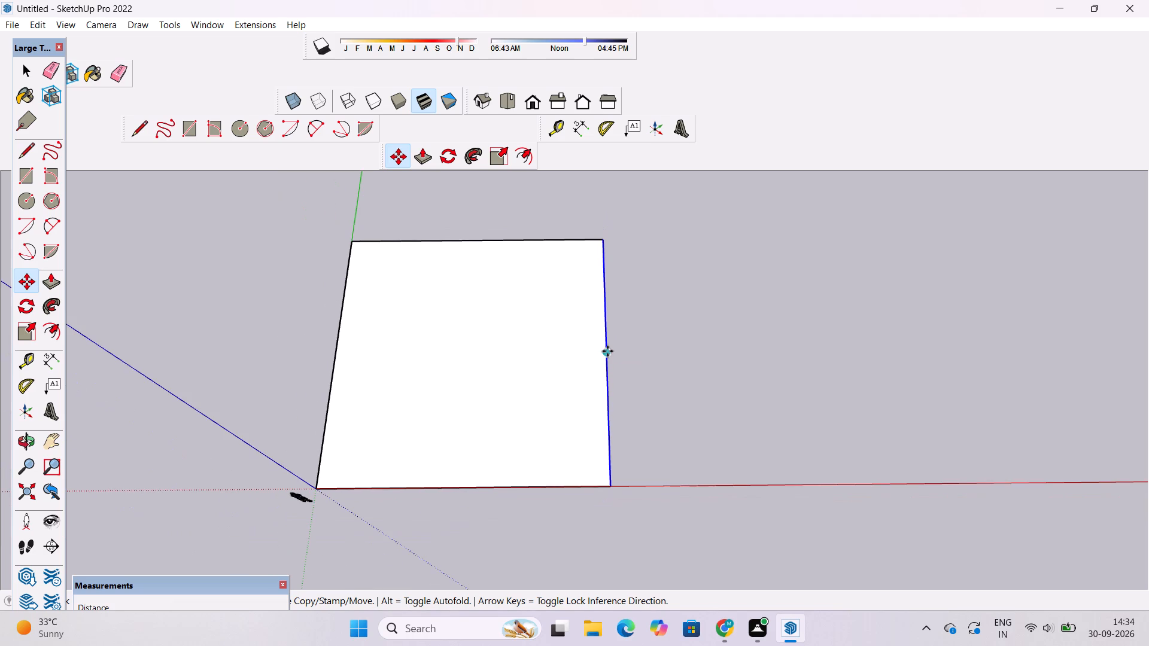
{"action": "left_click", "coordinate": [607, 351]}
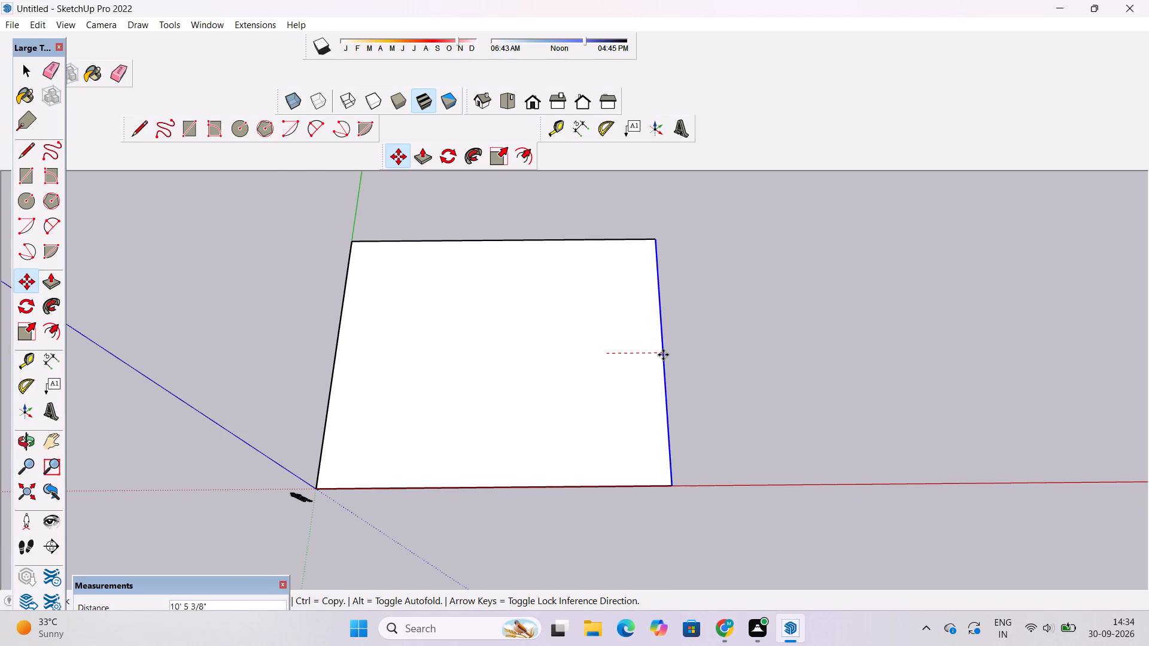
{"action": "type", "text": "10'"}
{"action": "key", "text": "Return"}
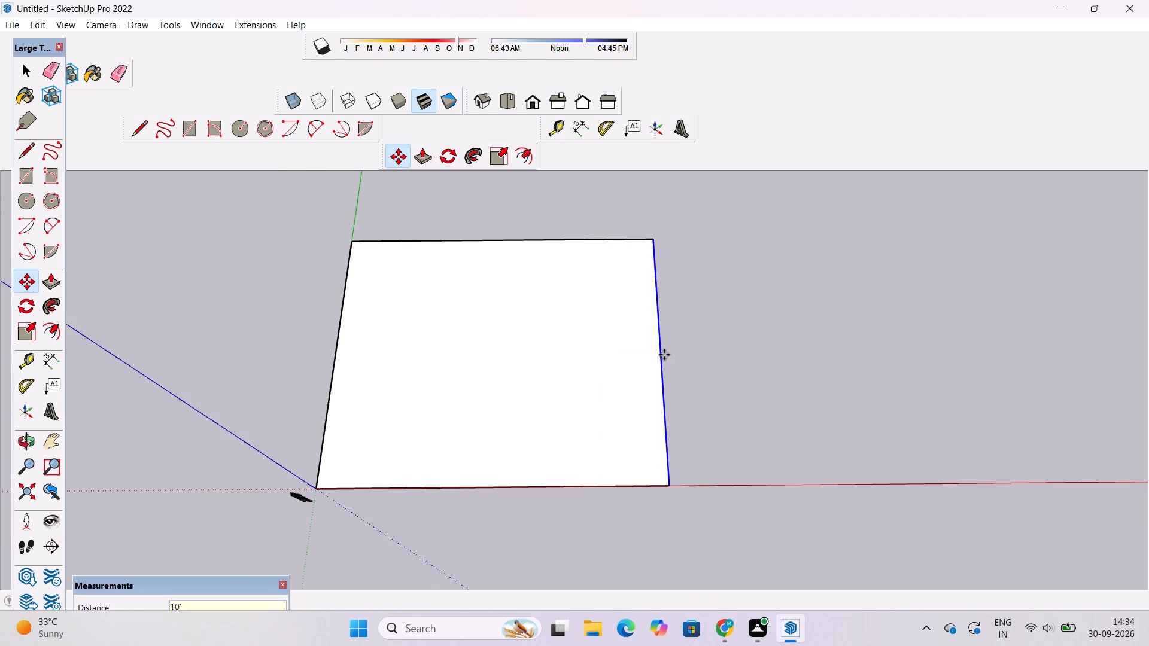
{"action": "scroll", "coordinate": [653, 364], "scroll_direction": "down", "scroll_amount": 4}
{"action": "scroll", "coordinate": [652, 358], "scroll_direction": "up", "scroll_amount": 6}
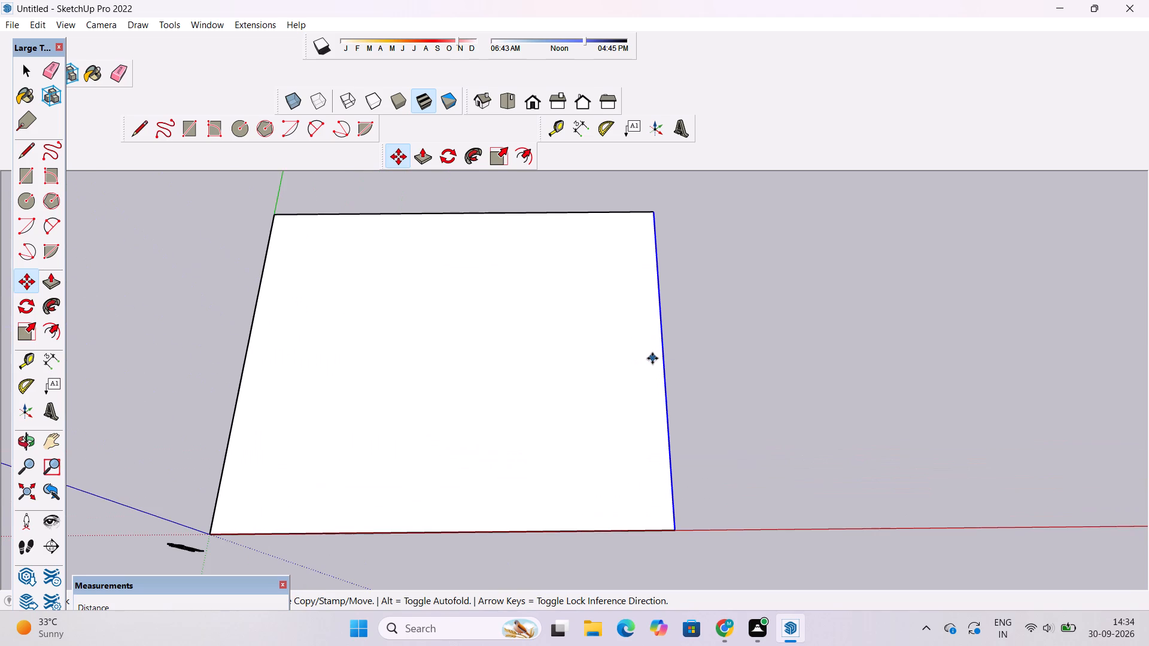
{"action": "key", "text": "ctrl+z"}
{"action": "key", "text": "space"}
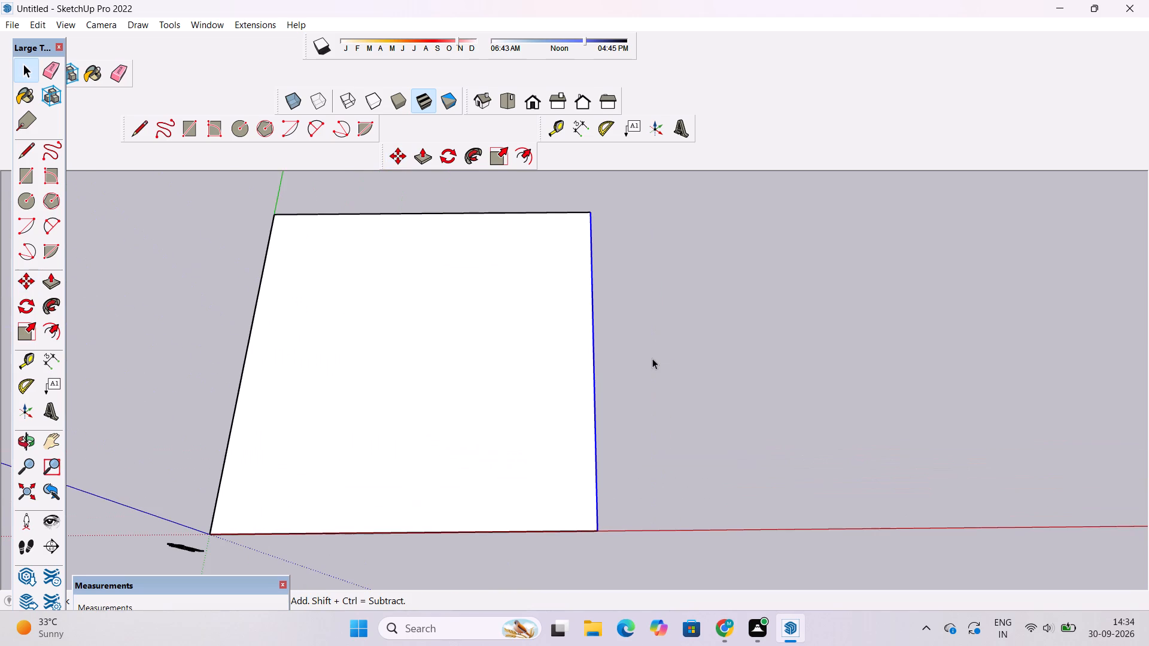
Undo the drawing of all the square's edges to clear the base.
{"action": "key", "text": "ctrl+z"}
{"action": "key", "text": "ctrl+z"}
{"action": "key", "text": "ctrl+z"}
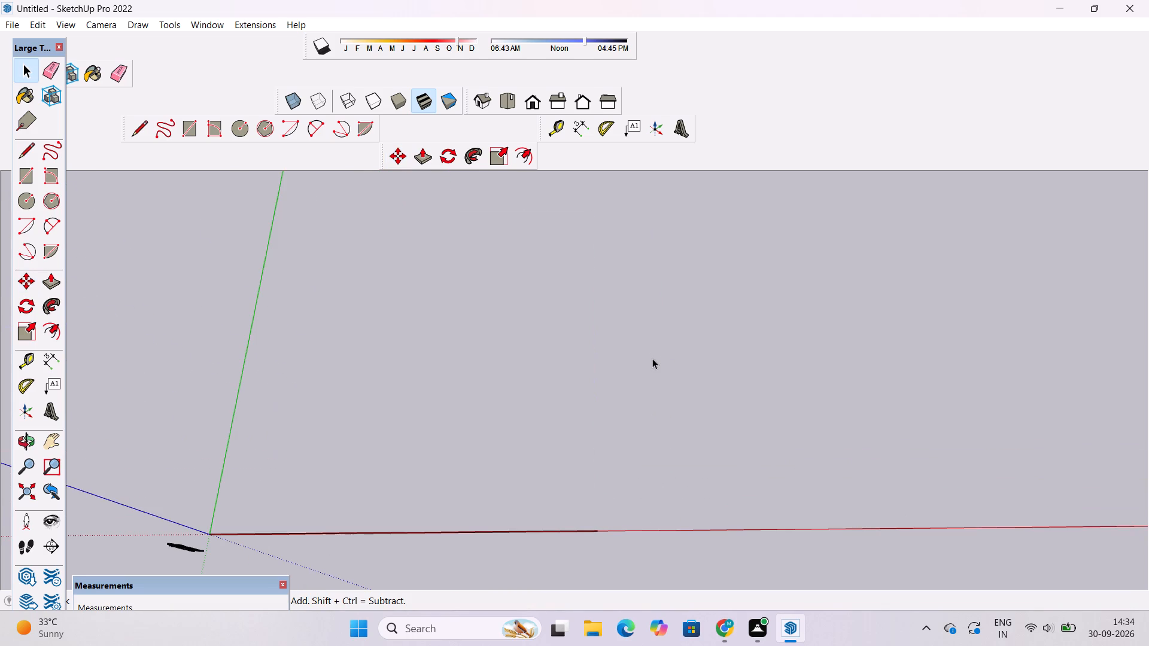
{"action": "key", "text": "ctrl+z"}
Draw a 60' line parallel to the red axis, starting just off the origin, and extend it by another 10'.
{"action": "scroll", "coordinate": [615, 361], "scroll_direction": "down", "scroll_amount": 3}
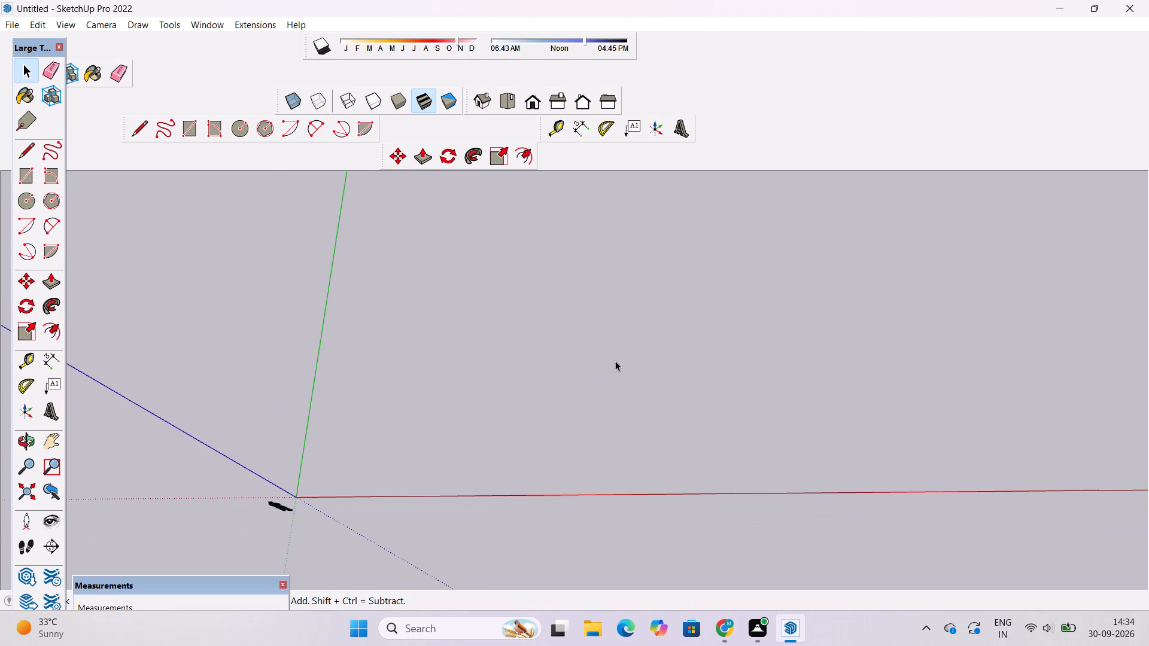
{"action": "scroll", "coordinate": [617, 377], "scroll_direction": "up", "scroll_amount": 2}
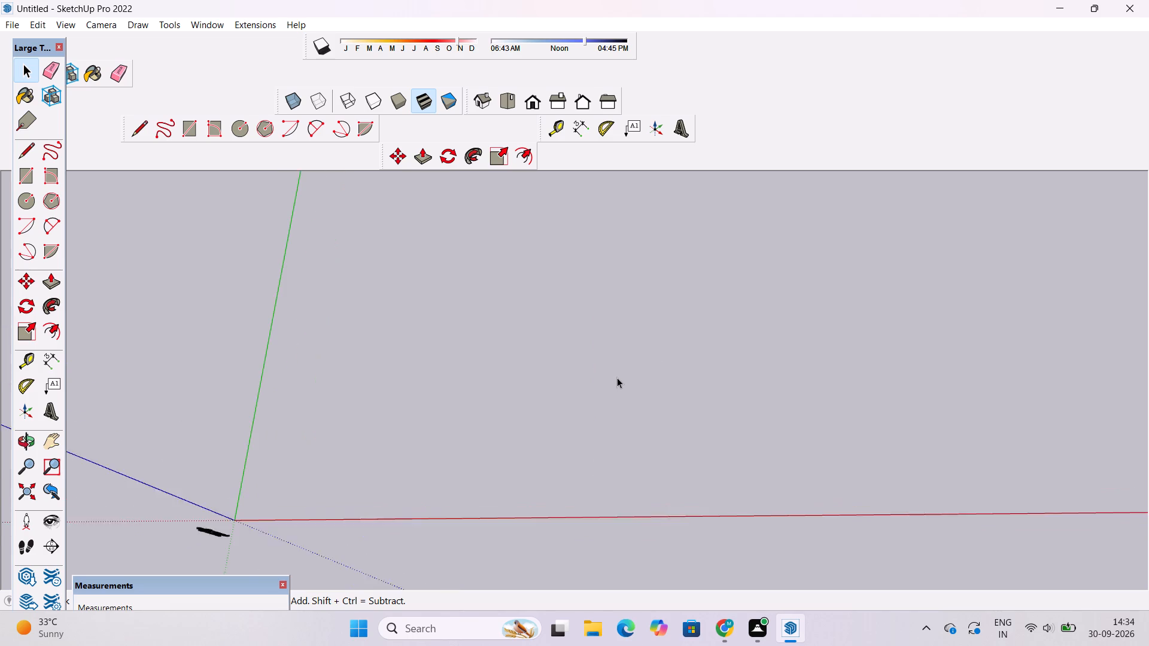
{"action": "scroll", "coordinate": [617, 377], "scroll_direction": "up", "scroll_amount": 2}
{"action": "key", "text": "l"}
{"action": "scroll", "coordinate": [538, 373], "scroll_direction": "down", "scroll_amount": 3}
{"action": "scroll", "coordinate": [279, 483], "scroll_direction": "up", "scroll_amount": 9}
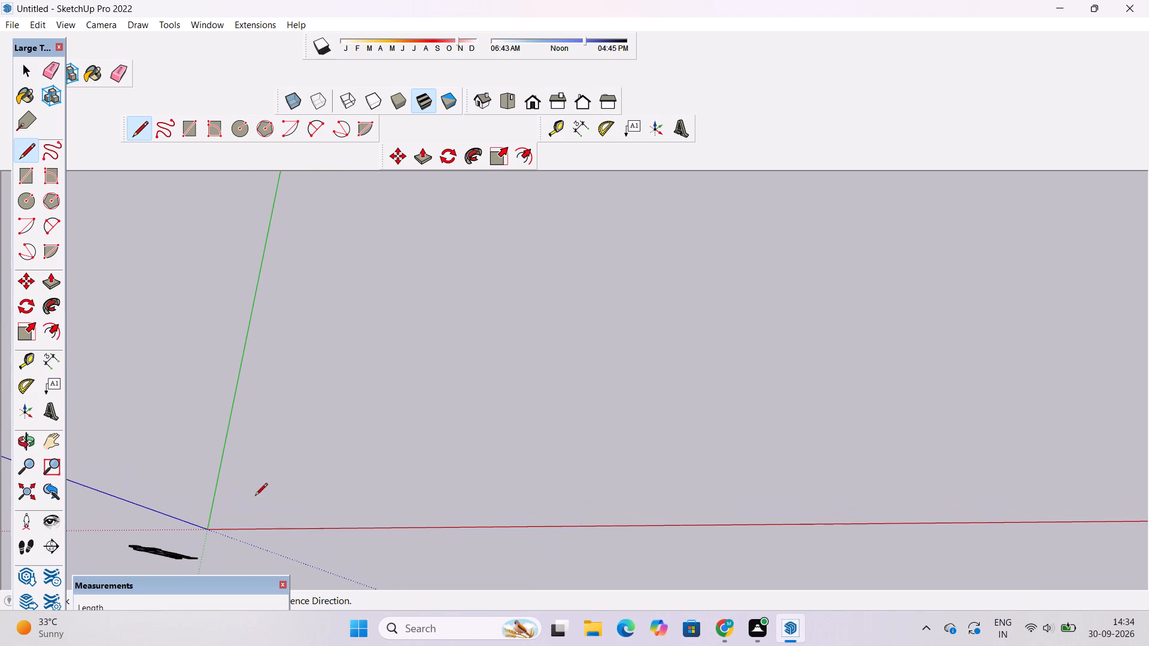
{"action": "left_click", "coordinate": [259, 499]}
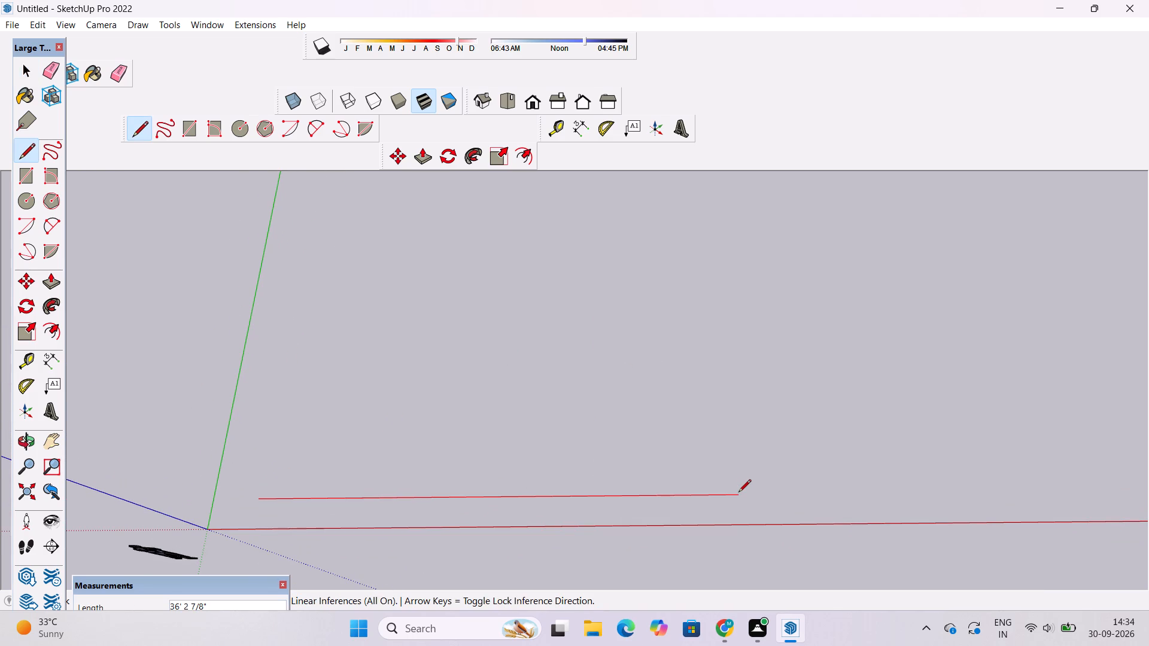
{"action": "type", "text": "60'"}
{"action": "key", "text": "Return"}
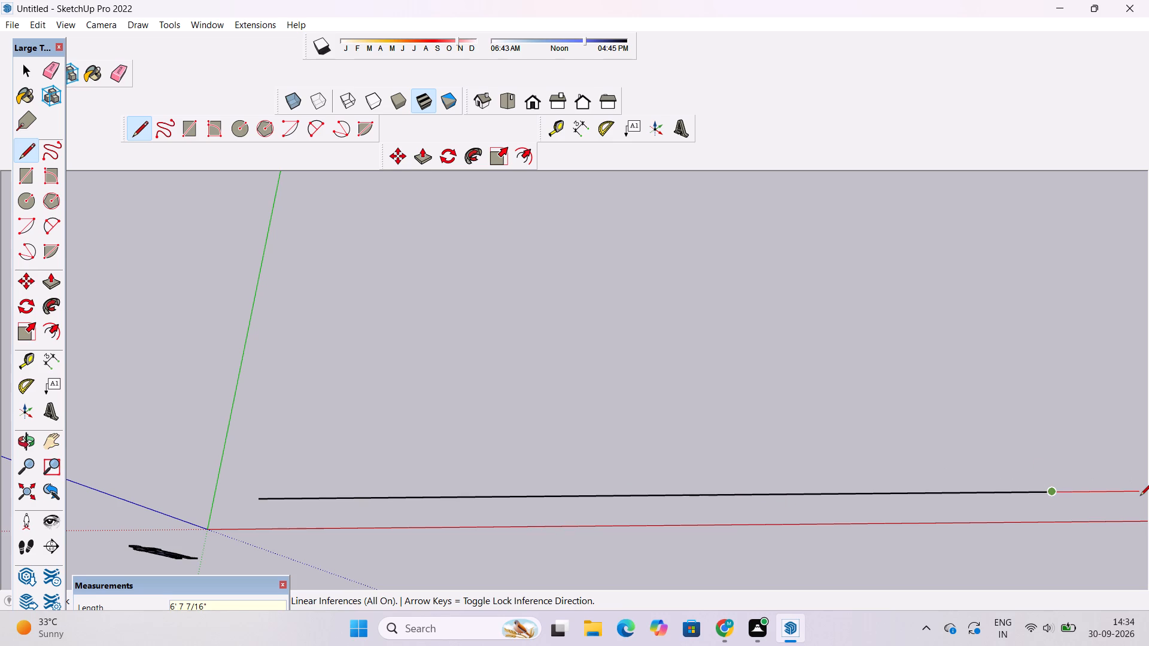
{"action": "type", "text": "10'"}
{"action": "key", "text": "Return"}
{"action": "key", "text": "space"}
Draw a 50' edge parallel to the green axis from the far end of the extended line.
{"action": "type", "text": "o"}
{"action": "scroll", "coordinate": [926, 501], "scroll_direction": "down", "scroll_amount": 5}
{"action": "left_click_drag", "start_coordinate": [991, 503], "coordinate": [825, 510], "text": "shift"}
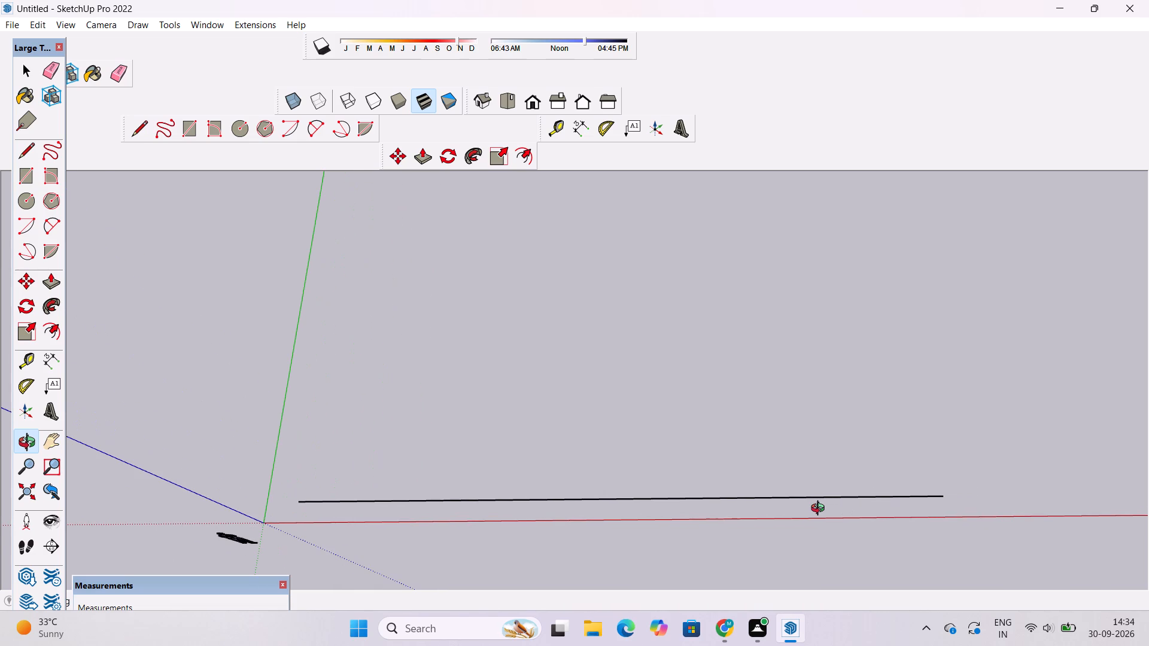
{"action": "scroll", "coordinate": [834, 508], "scroll_direction": "up", "scroll_amount": 3}
{"action": "left_click", "coordinate": [849, 502]}
{"action": "scroll", "coordinate": [846, 502], "scroll_direction": "down", "scroll_amount": 4, "text": "shift"}
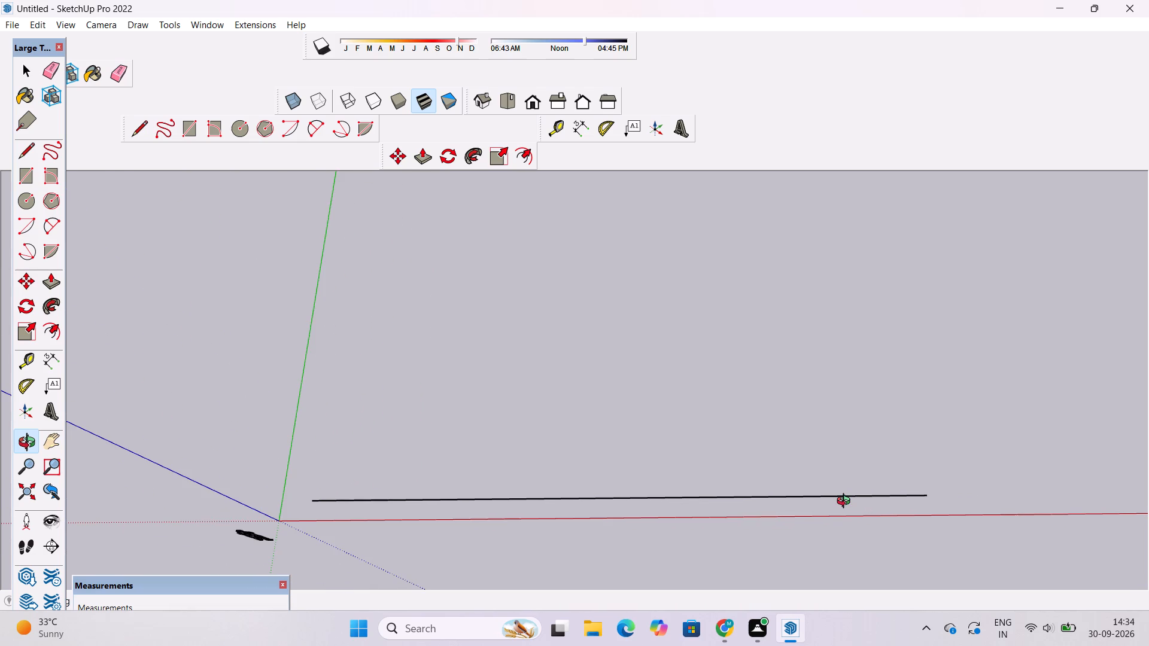
{"action": "key", "text": "l"}
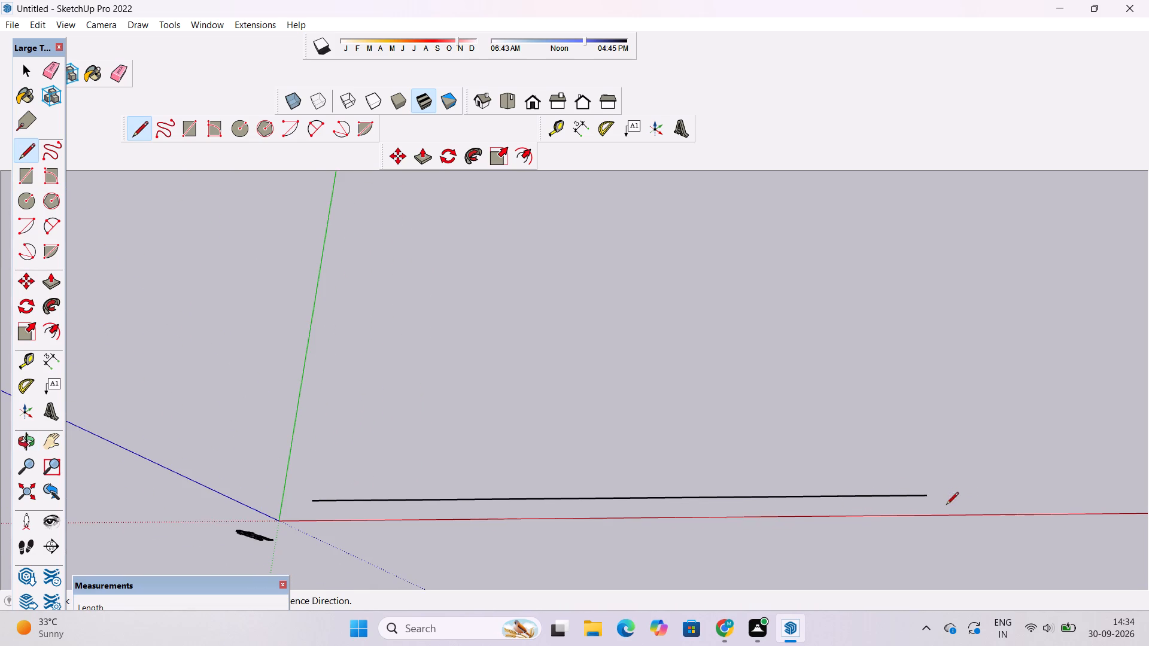
{"action": "left_click", "coordinate": [927, 499]}
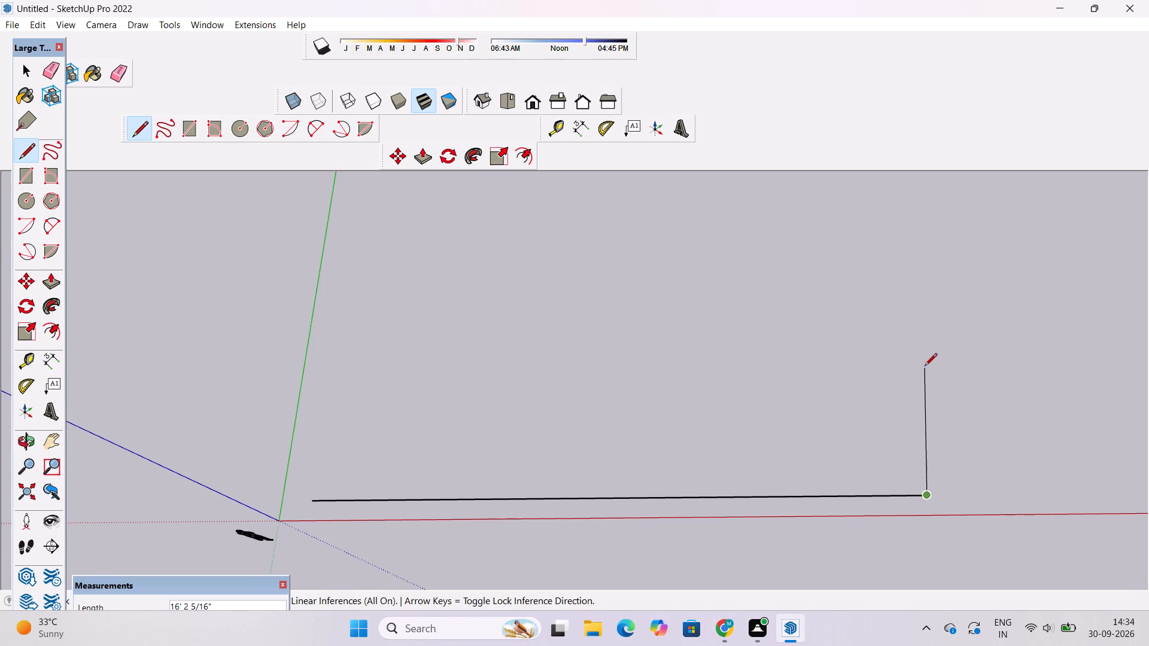
{"action": "type", "text": "50'"}
{"action": "key", "text": "Return"}
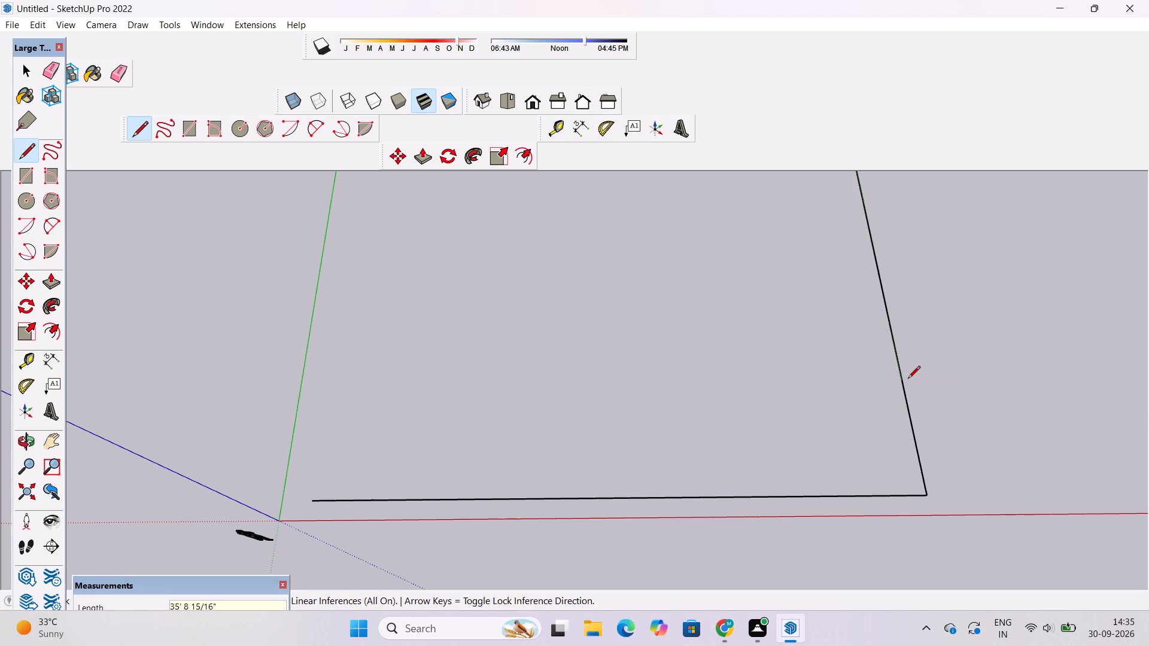
Draw a 70' edge back parallel to the red axis and close the rectangle at the first line's start point.
{"action": "scroll", "coordinate": [913, 425], "scroll_direction": "down", "scroll_amount": 7}
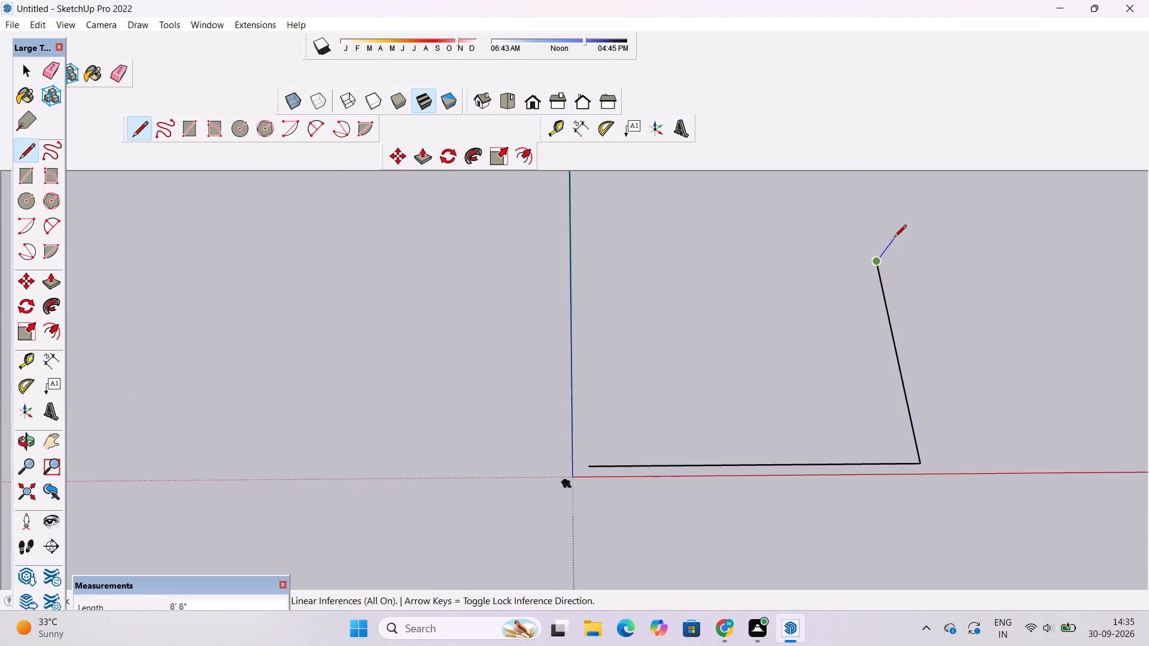
{"action": "scroll", "coordinate": [894, 238], "scroll_direction": "up", "scroll_amount": 5}
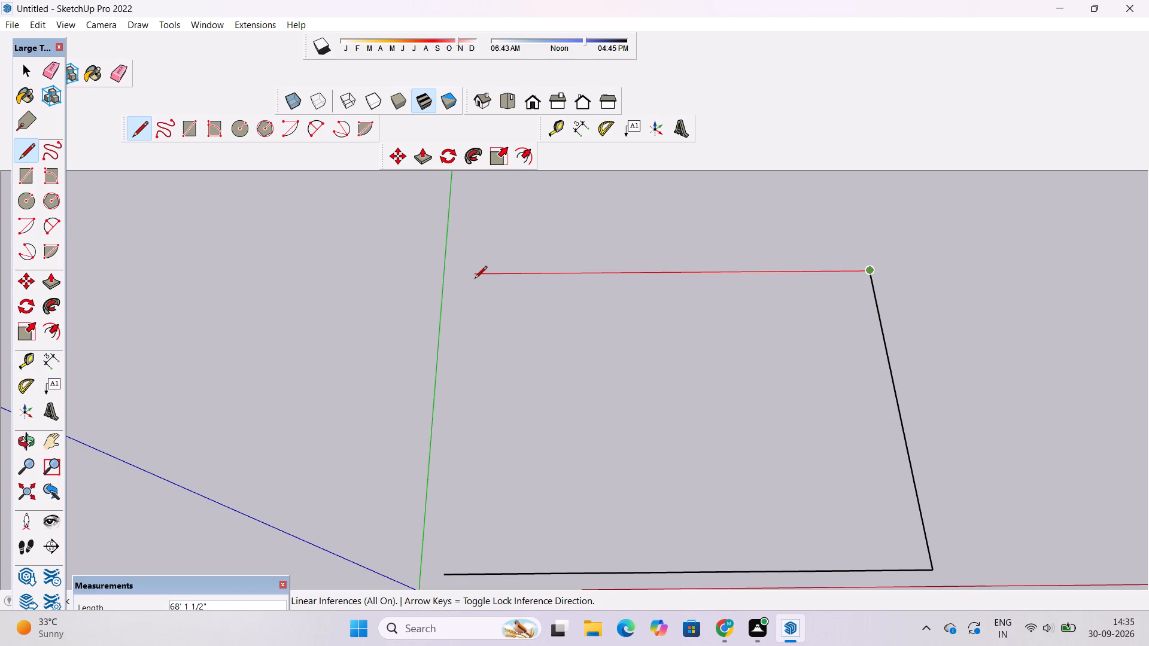
{"action": "type", "text": "70'"}
{"action": "key", "text": "Return"}
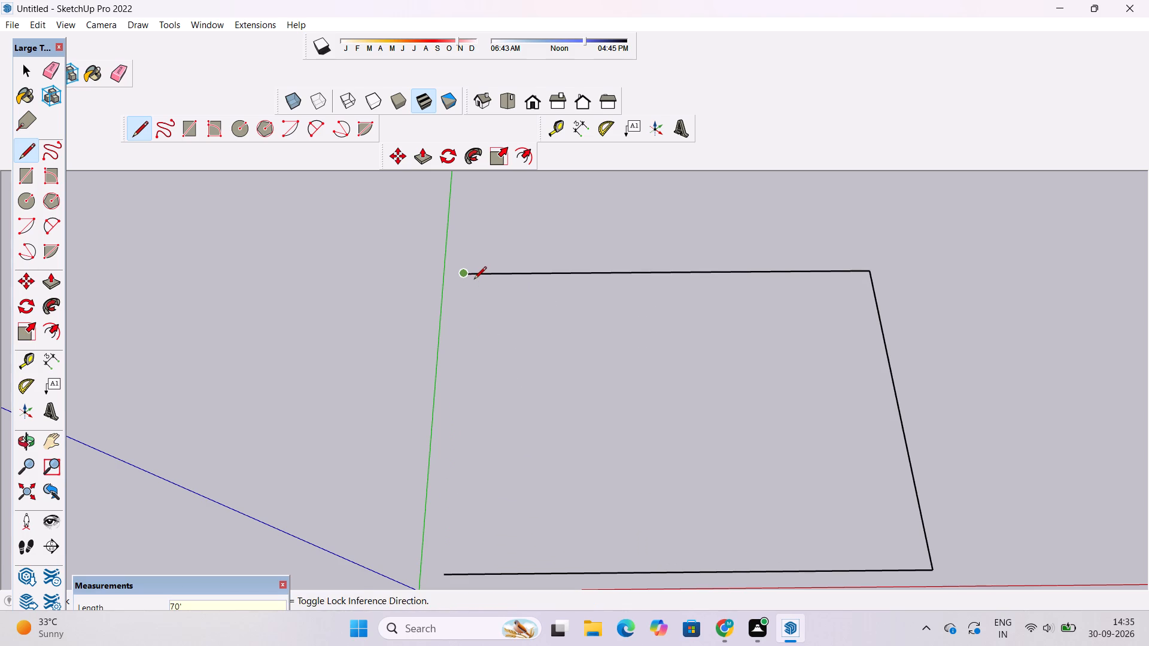
{"action": "left_click", "coordinate": [445, 574]}
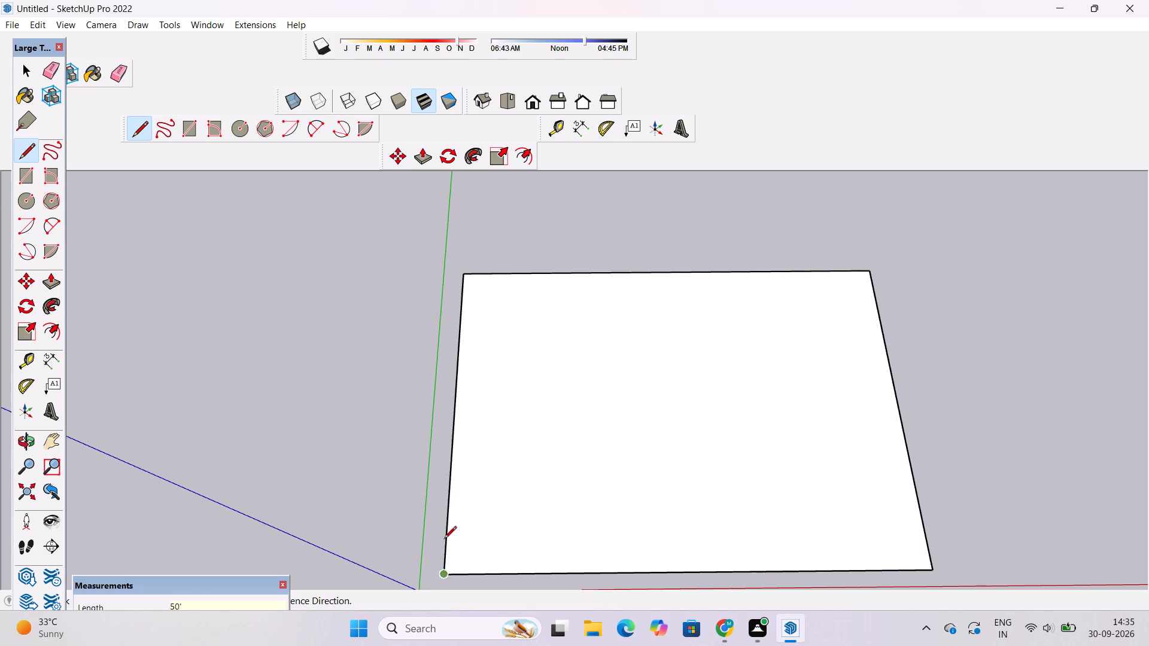
{"action": "scroll", "coordinate": [433, 432], "scroll_direction": "down", "scroll_amount": 5}
{"action": "scroll", "coordinate": [701, 342], "scroll_direction": "up", "scroll_amount": 4}
{"action": "key", "text": "space"}
Examine the new rectangular face and its position relative to the axes from several angles and distances.
{"action": "scroll", "coordinate": [702, 342], "scroll_direction": "down", "scroll_amount": 9}
{"action": "scroll", "coordinate": [701, 397], "scroll_direction": "up", "scroll_amount": 1}
{"action": "key", "text": "o"}
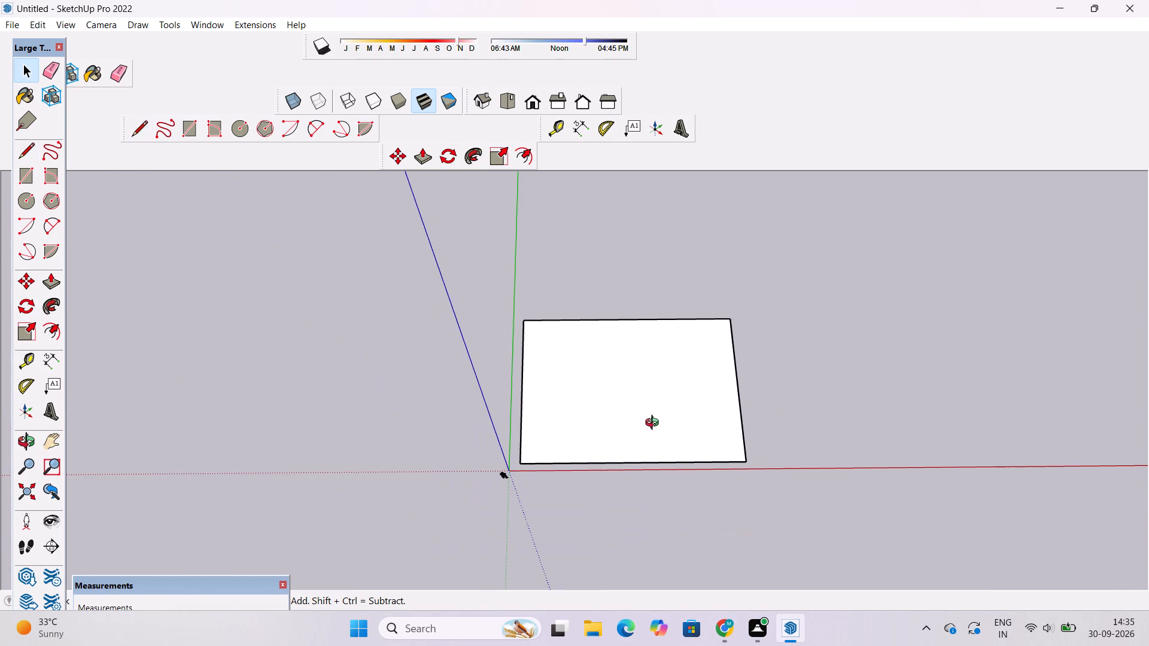
{"action": "left_click_drag", "start_coordinate": [652, 429], "coordinate": [650, 442]}
{"action": "left_click_drag", "start_coordinate": [647, 445], "coordinate": [713, 436], "text": "shift"}
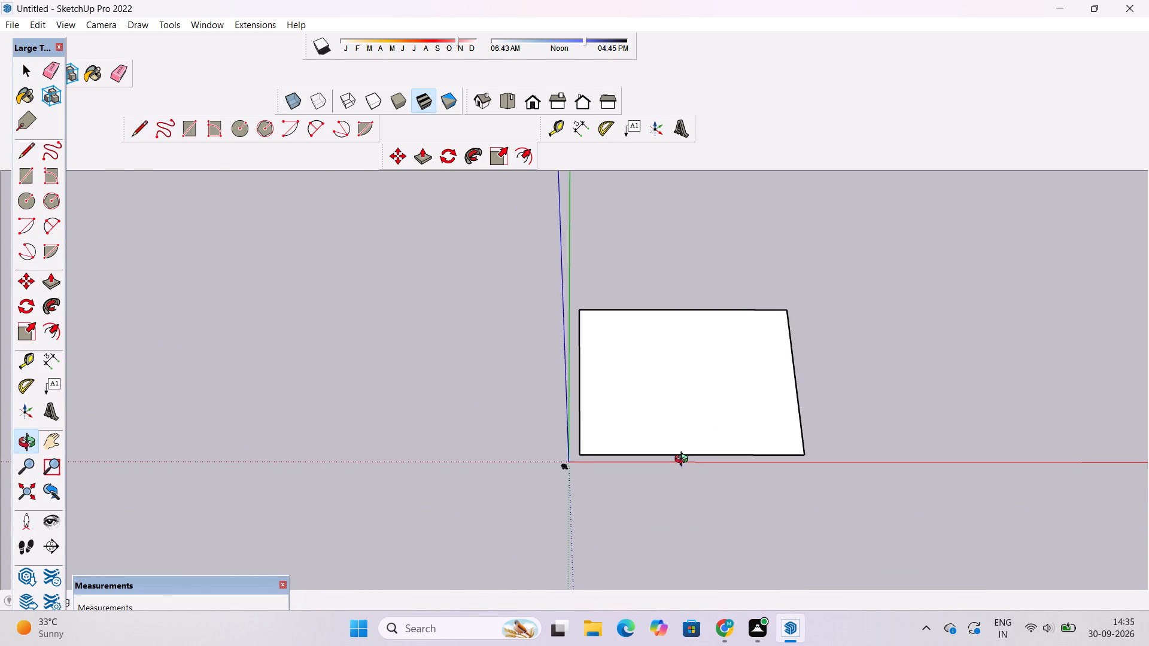
{"action": "scroll", "coordinate": [684, 461], "scroll_direction": "up", "scroll_amount": 10}
{"action": "left_click_drag", "start_coordinate": [682, 462], "coordinate": [682, 437]}
{"action": "left_click_drag", "start_coordinate": [683, 435], "coordinate": [659, 474]}
{"action": "scroll", "coordinate": [653, 487], "scroll_direction": "up", "scroll_amount": 3}
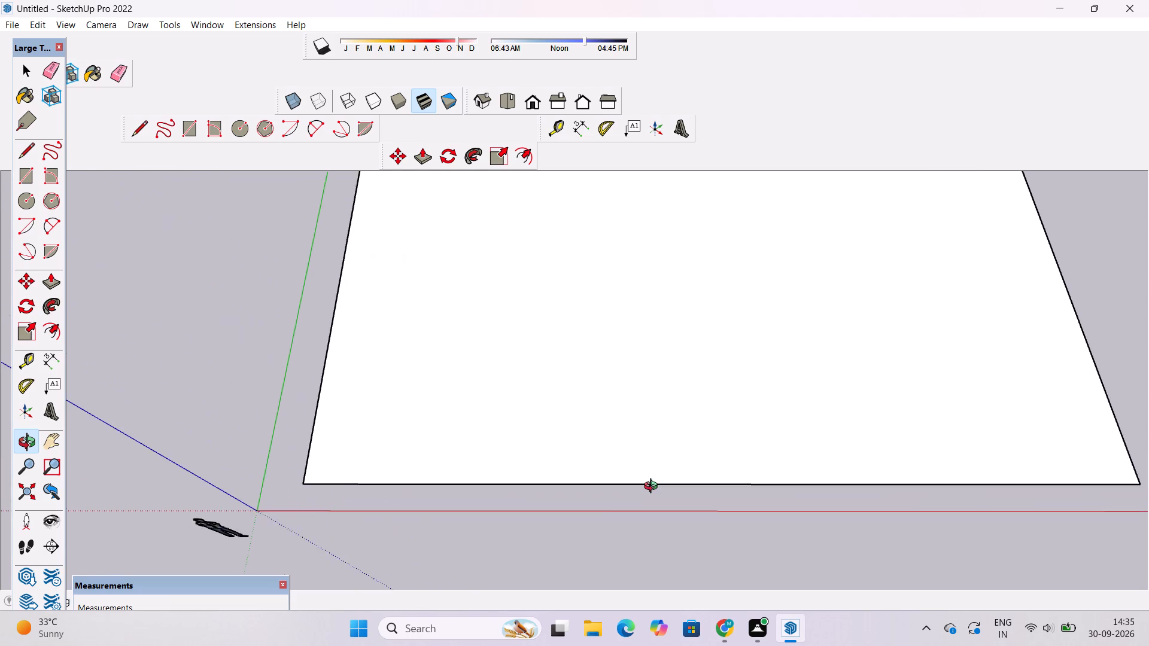
{"action": "scroll", "coordinate": [653, 487], "scroll_direction": "up", "scroll_amount": 1}
{"action": "scroll", "coordinate": [653, 487], "scroll_direction": "down", "scroll_amount": 3}
{"action": "left_click_drag", "start_coordinate": [650, 477], "coordinate": [598, 516], "text": "shift"}
{"action": "left_click_drag", "start_coordinate": [589, 534], "coordinate": [600, 491]}
{"action": "left_click_drag", "start_coordinate": [600, 491], "coordinate": [570, 492], "text": "shift"}
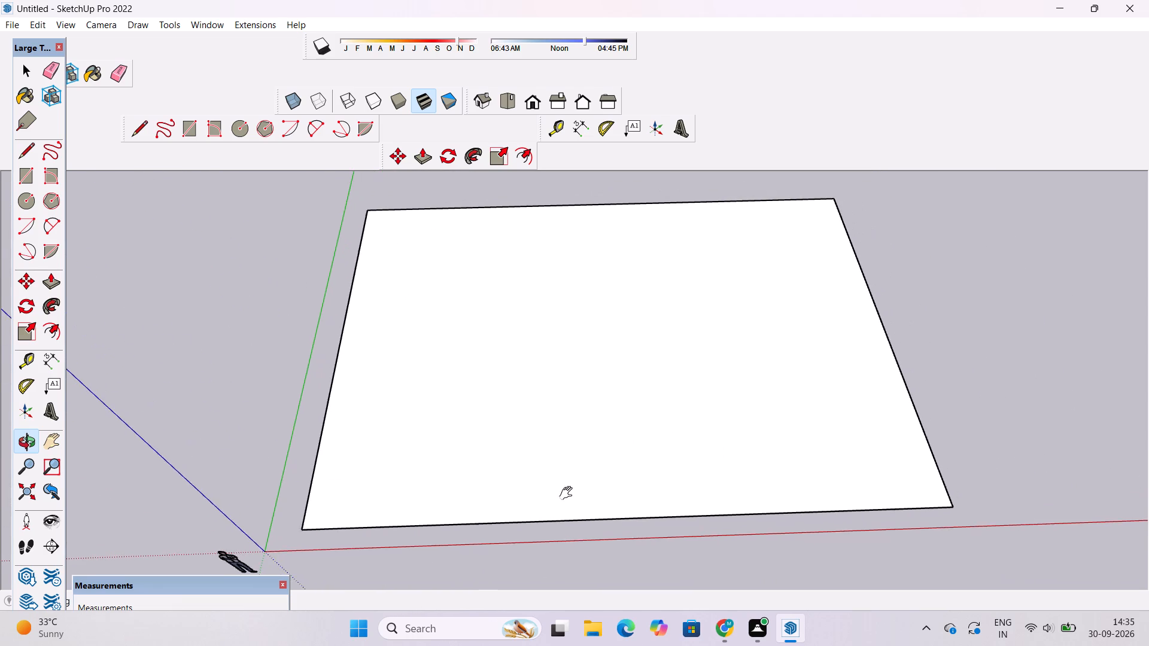
{"action": "left_click_drag", "start_coordinate": [567, 493], "coordinate": [557, 505], "text": "shift"}
{"action": "scroll", "coordinate": [555, 502], "scroll_direction": "down", "scroll_amount": 4, "text": "shift"}
{"action": "left_click_drag", "start_coordinate": [574, 471], "coordinate": [537, 490], "text": "shift"}
{"action": "scroll", "coordinate": [535, 491], "scroll_direction": "up", "scroll_amount": 4, "text": "shift"}
{"action": "left_click_drag", "start_coordinate": [531, 490], "coordinate": [524, 455], "text": "shift"}
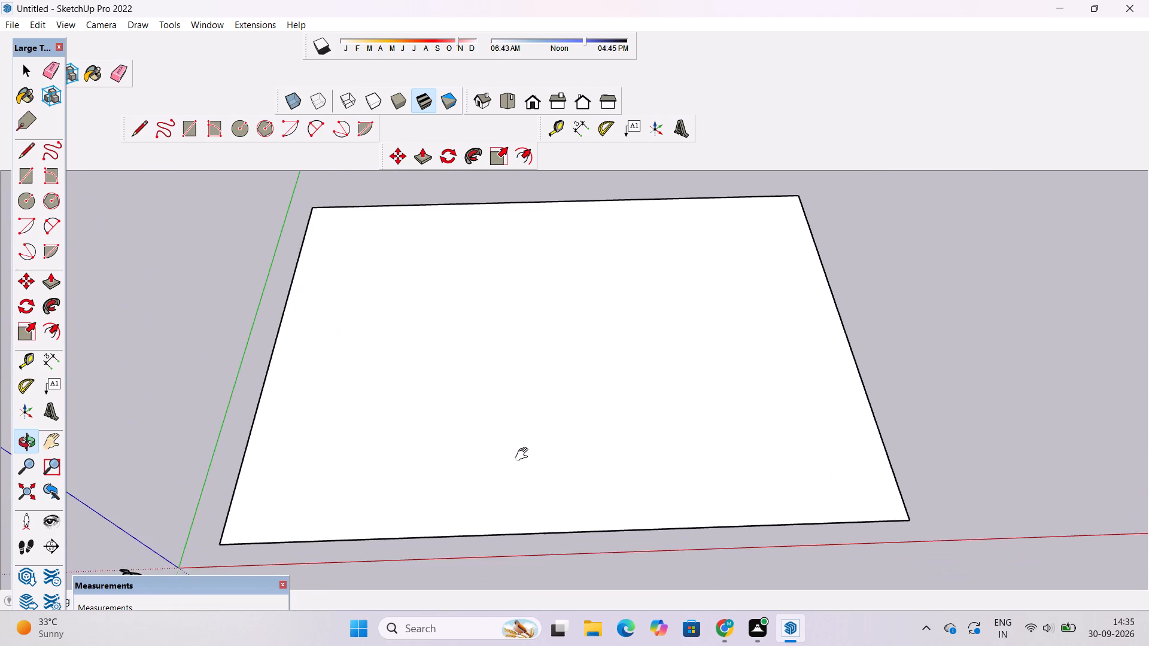
{"action": "left_click_drag", "start_coordinate": [524, 455], "coordinate": [524, 454], "text": "shift"}
{"action": "scroll", "coordinate": [524, 451], "scroll_direction": "down", "scroll_amount": 2, "text": "shift"}
{"action": "left_click_drag", "start_coordinate": [517, 450], "coordinate": [466, 456], "text": "shift"}
Push/Pull the rectangular face up 1' to form a base slab.
{"action": "key", "text": "space"}
{"action": "left_click", "coordinate": [478, 442]}
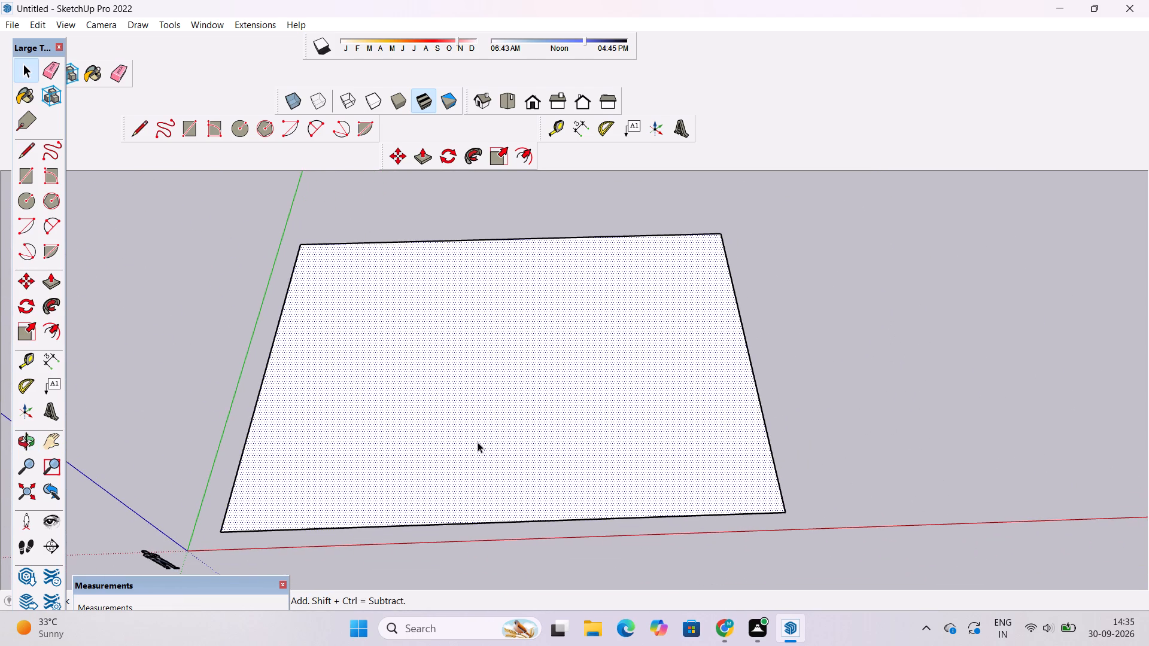
{"action": "key", "text": "p"}
{"action": "left_click", "coordinate": [478, 442]}
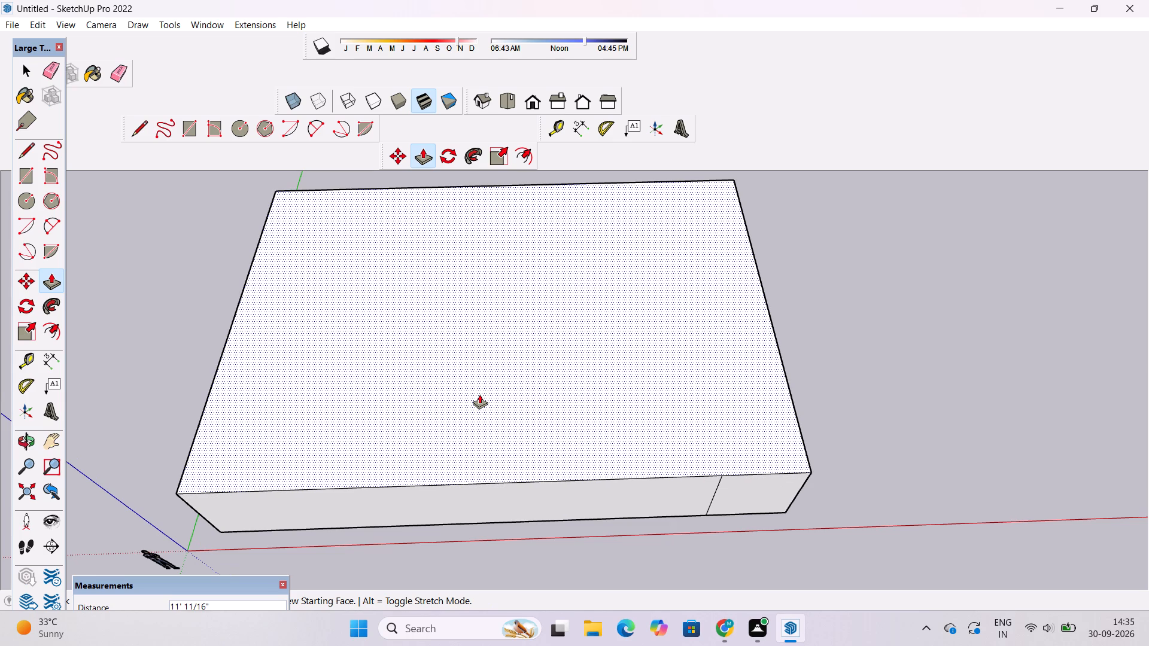
{"action": "type", "text": "1'"}
{"action": "key", "text": "Return"}
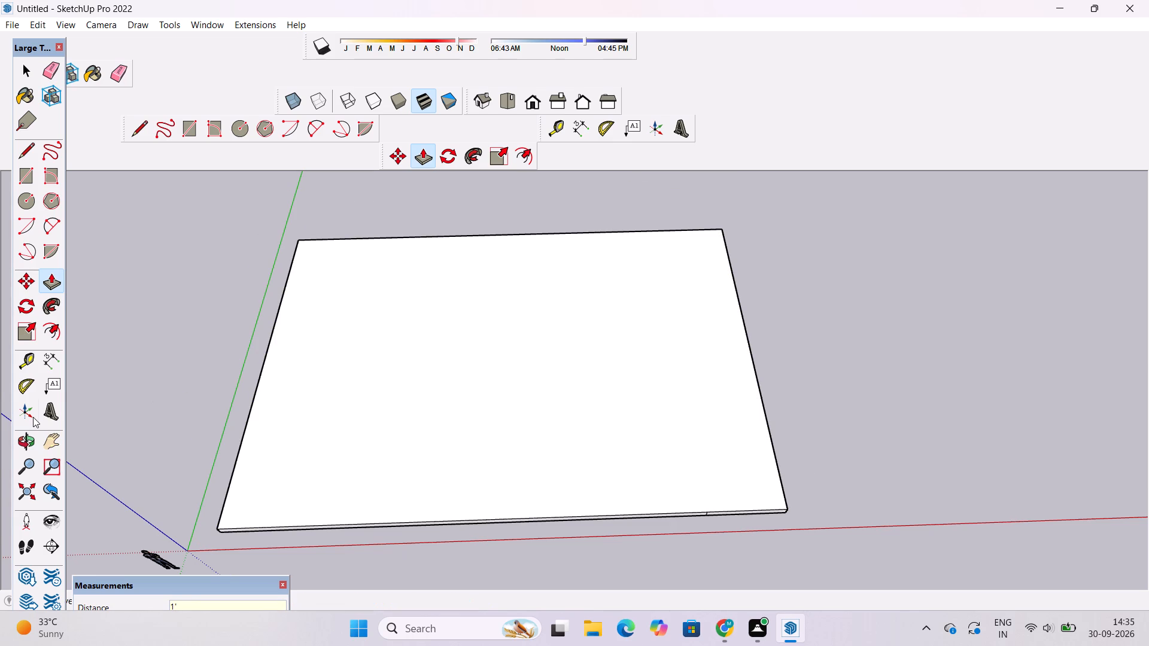
Examine the raised slab's top face and front edge from several angles and distances.
{"action": "left_click", "coordinate": [19, 444]}
{"action": "left_click_drag", "start_coordinate": [448, 503], "coordinate": [448, 492]}
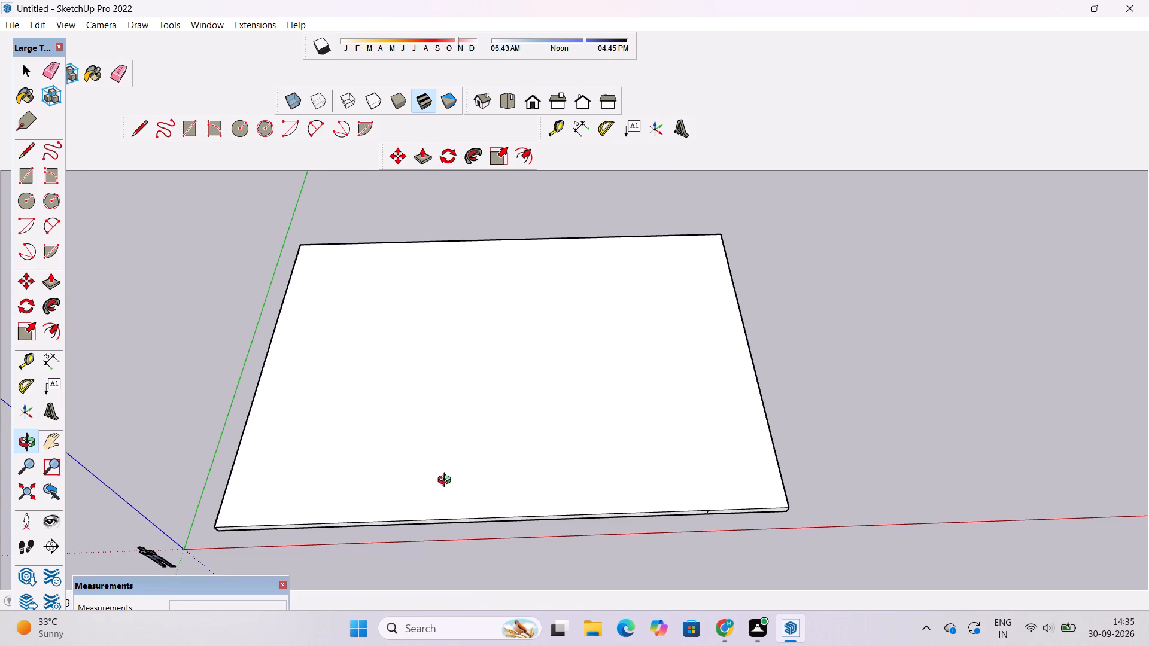
{"action": "scroll", "coordinate": [466, 462], "scroll_direction": "up", "scroll_amount": 1}
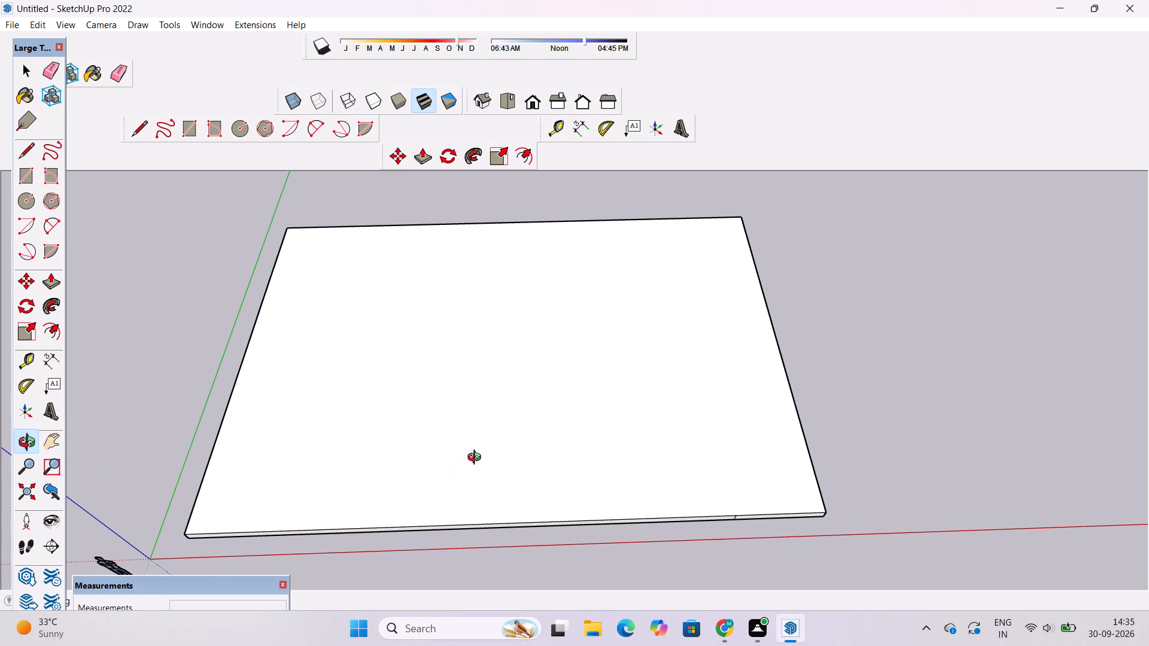
{"action": "scroll", "coordinate": [479, 455], "scroll_direction": "up", "scroll_amount": 1}
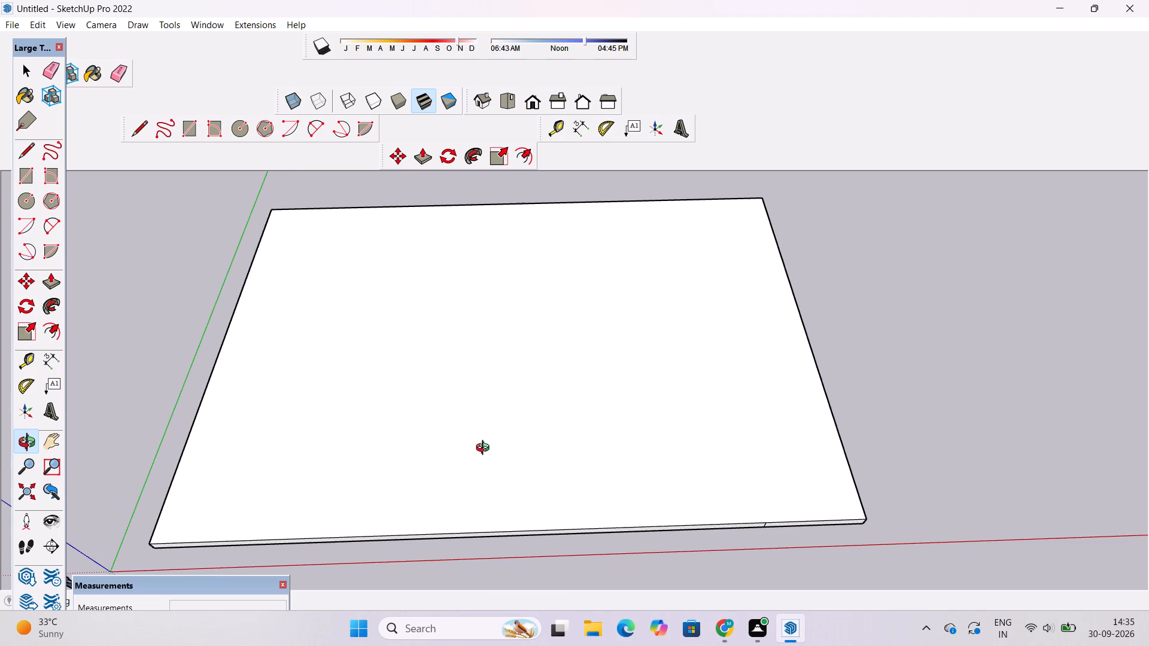
{"action": "scroll", "coordinate": [485, 449], "scroll_direction": "up", "scroll_amount": 2}
{"action": "left_click_drag", "start_coordinate": [569, 448], "coordinate": [567, 453]}
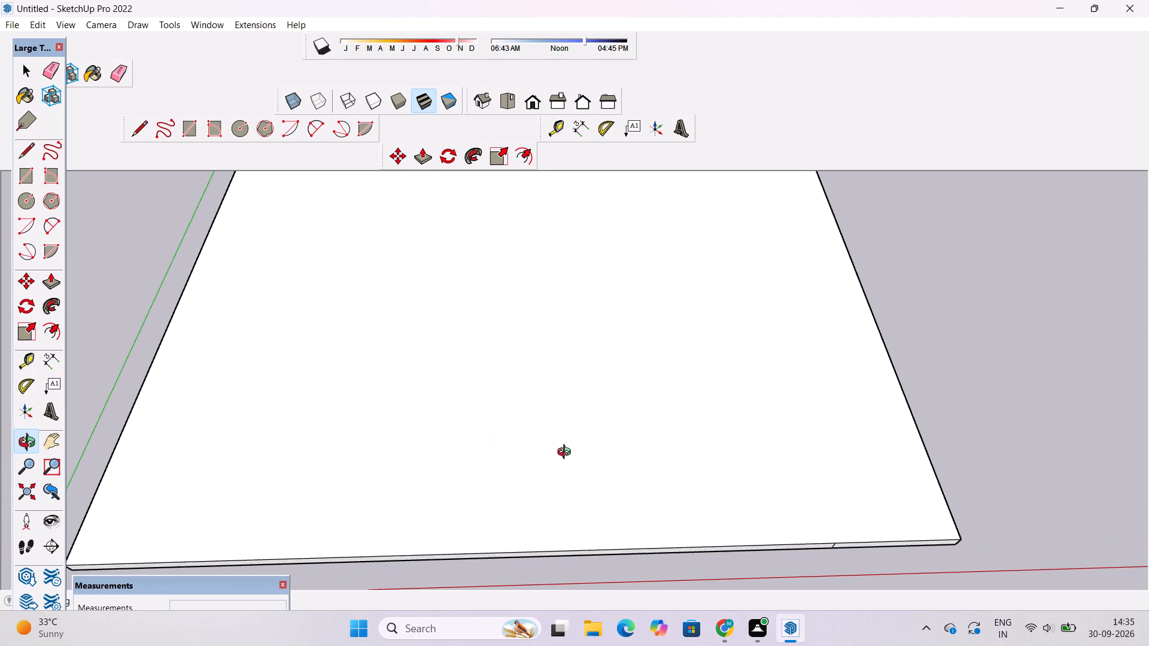
{"action": "left_click_drag", "start_coordinate": [567, 453], "coordinate": [565, 458]}
{"action": "scroll", "coordinate": [508, 464], "scroll_direction": "down", "scroll_amount": 3}
{"action": "scroll", "coordinate": [574, 373], "scroll_direction": "up", "scroll_amount": 3}
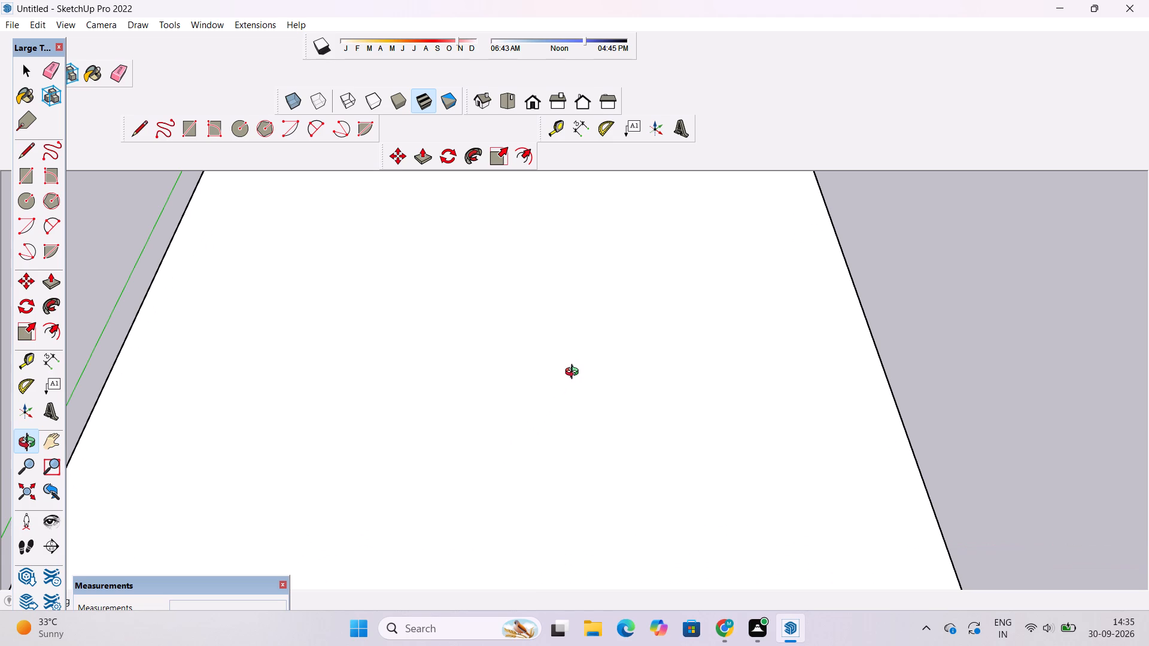
{"action": "scroll", "coordinate": [574, 373], "scroll_direction": "up", "scroll_amount": 1}
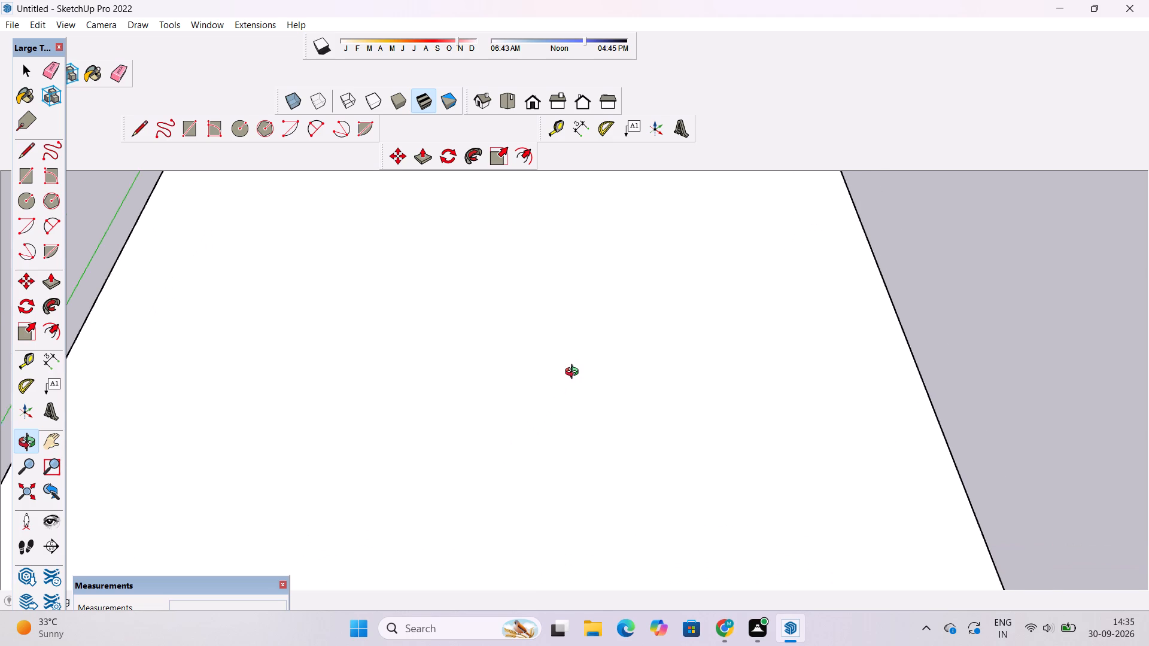
{"action": "scroll", "coordinate": [574, 373], "scroll_direction": "up", "scroll_amount": 1}
{"action": "scroll", "coordinate": [574, 373], "scroll_direction": "down", "scroll_amount": 4}
{"action": "left_click_drag", "start_coordinate": [597, 364], "coordinate": [587, 373]}
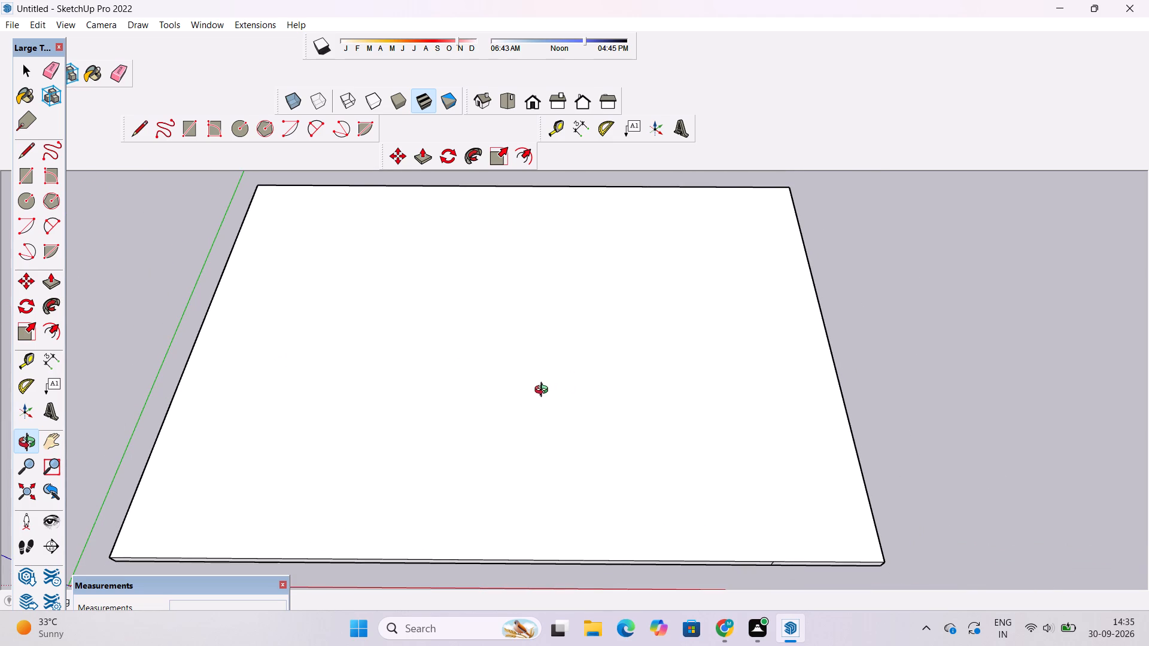
{"action": "scroll", "coordinate": [543, 392], "scroll_direction": "down", "scroll_amount": 4}
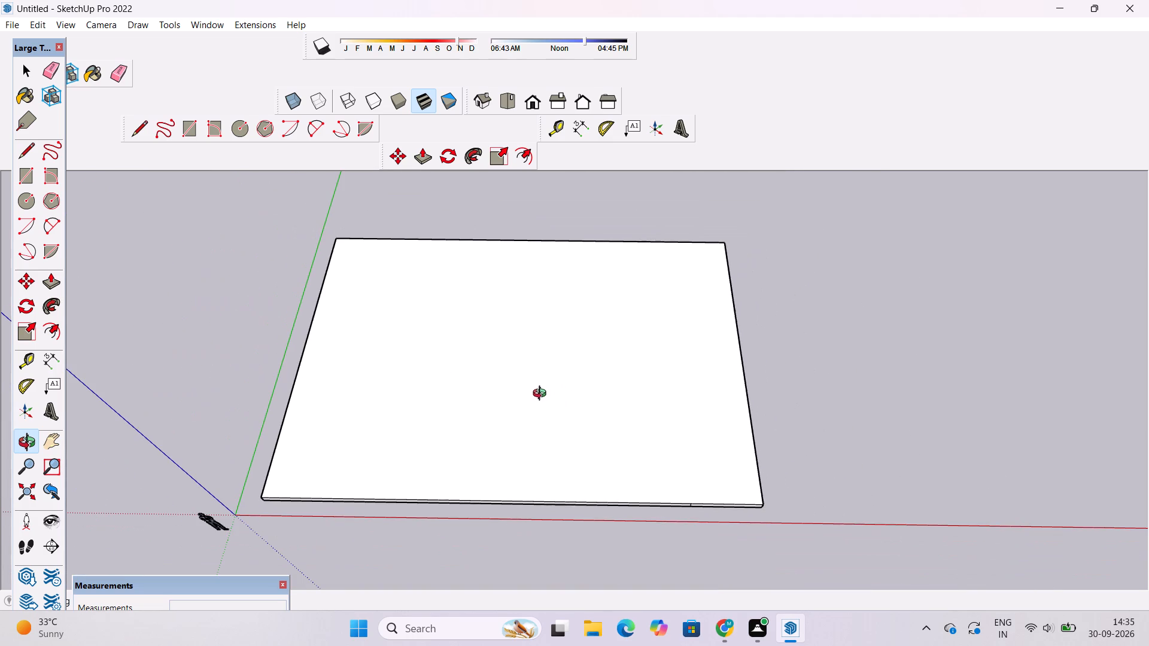
{"action": "scroll", "coordinate": [537, 404], "scroll_direction": "up", "scroll_amount": 3}
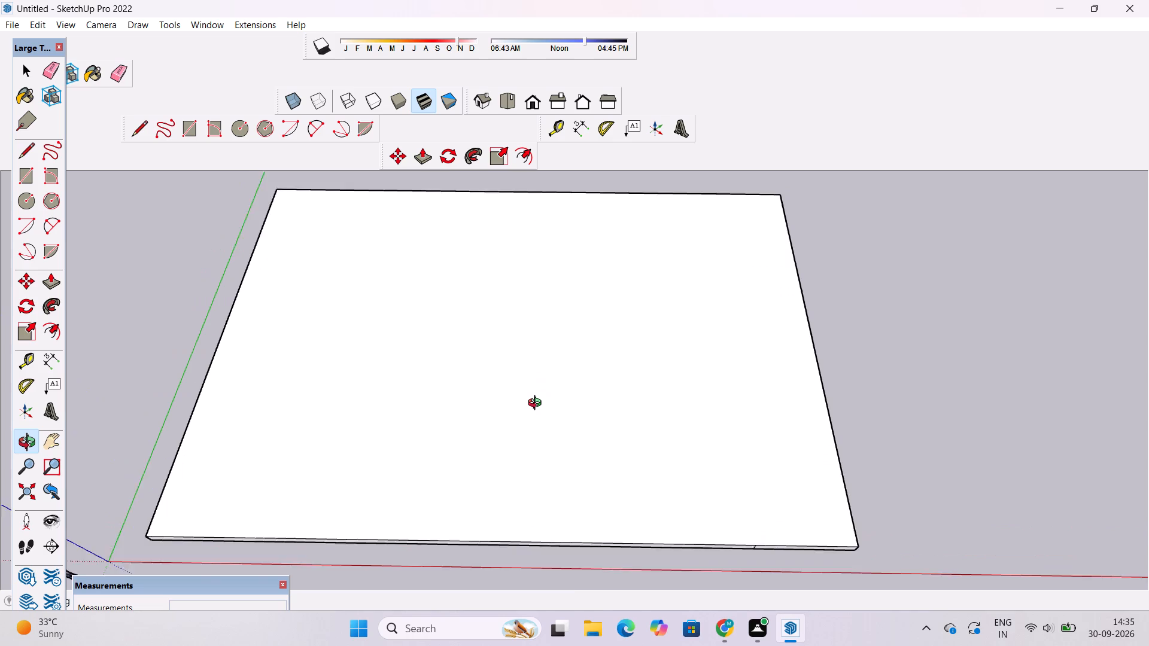
{"action": "scroll", "coordinate": [537, 404], "scroll_direction": "up", "scroll_amount": 1}
{"action": "scroll", "coordinate": [534, 427], "scroll_direction": "down", "scroll_amount": 2}
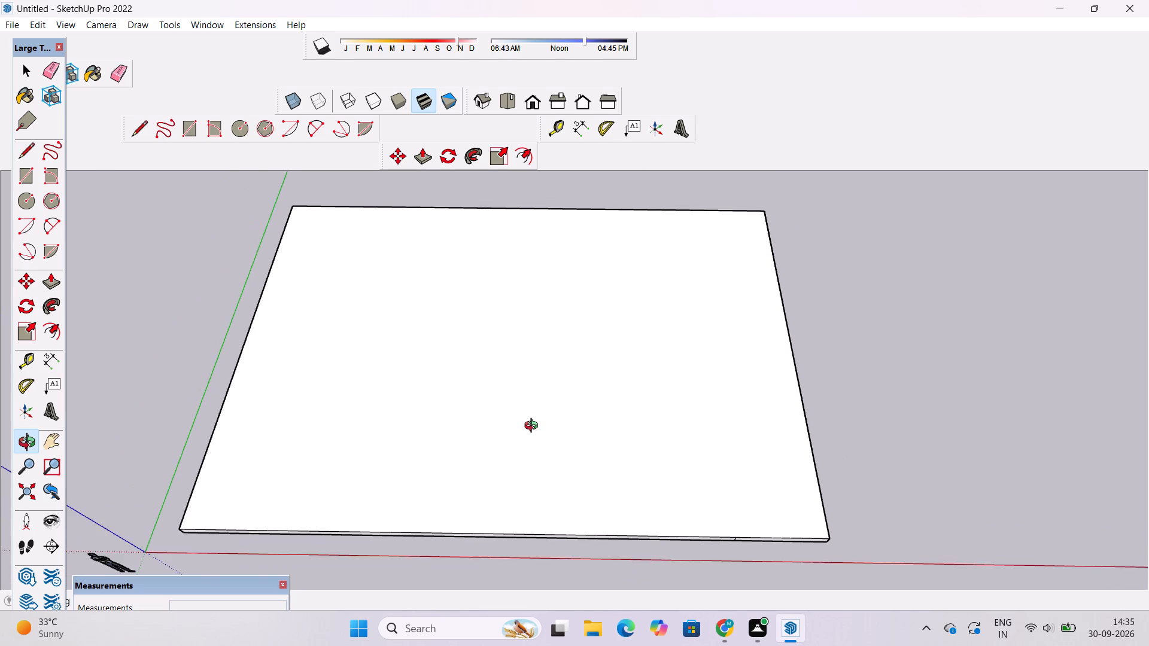
{"action": "scroll", "coordinate": [534, 427], "scroll_direction": "up", "scroll_amount": 1}
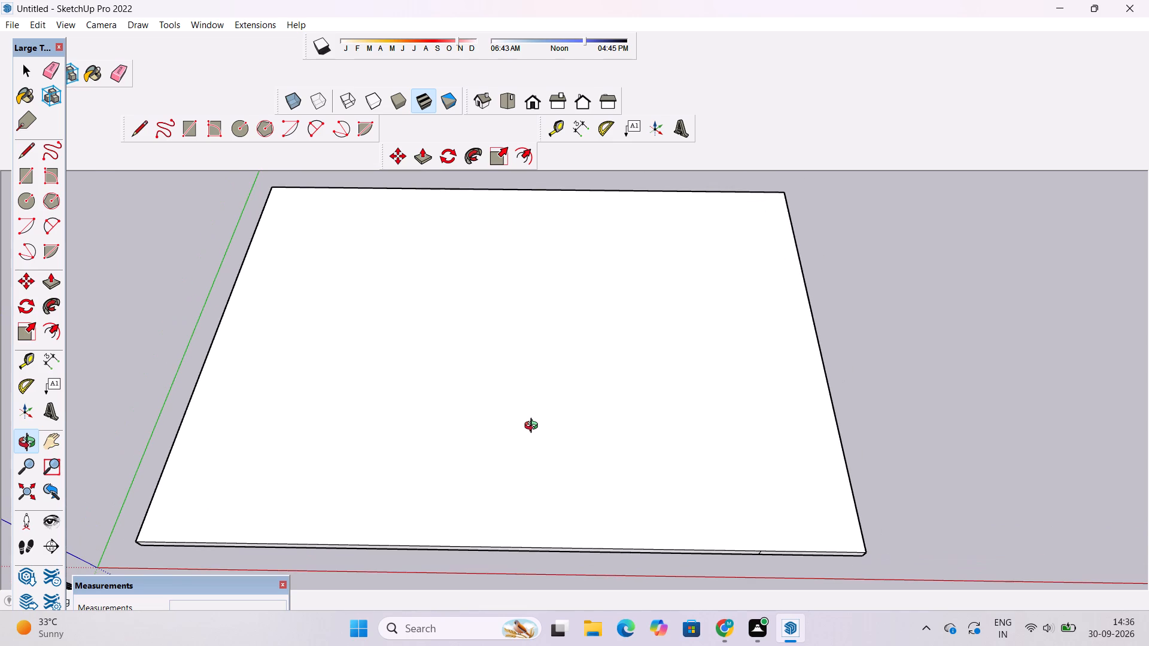
{"action": "scroll", "coordinate": [534, 427], "scroll_direction": "down", "scroll_amount": 1}
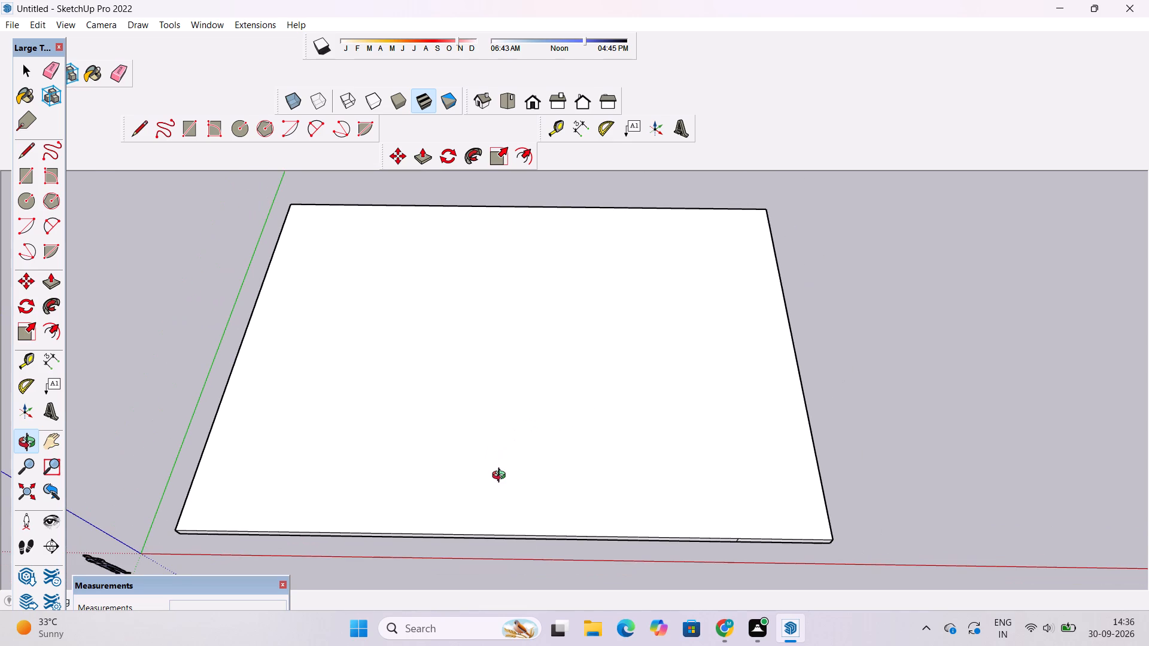
{"action": "scroll", "coordinate": [500, 477], "scroll_direction": "up", "scroll_amount": 1}
{"action": "scroll", "coordinate": [500, 477], "scroll_direction": "down", "scroll_amount": 1}
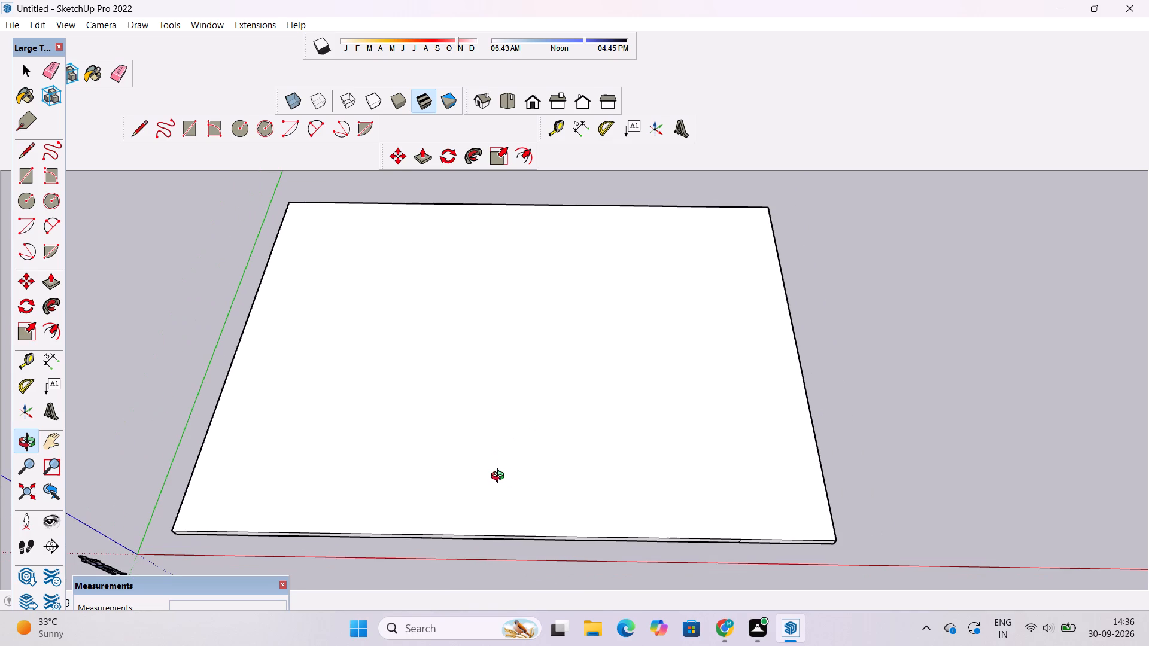
Place a Tape Measure guide on the slab's top face, 10' in from the long edge nearest the red axis.
{"action": "key", "text": "t"}
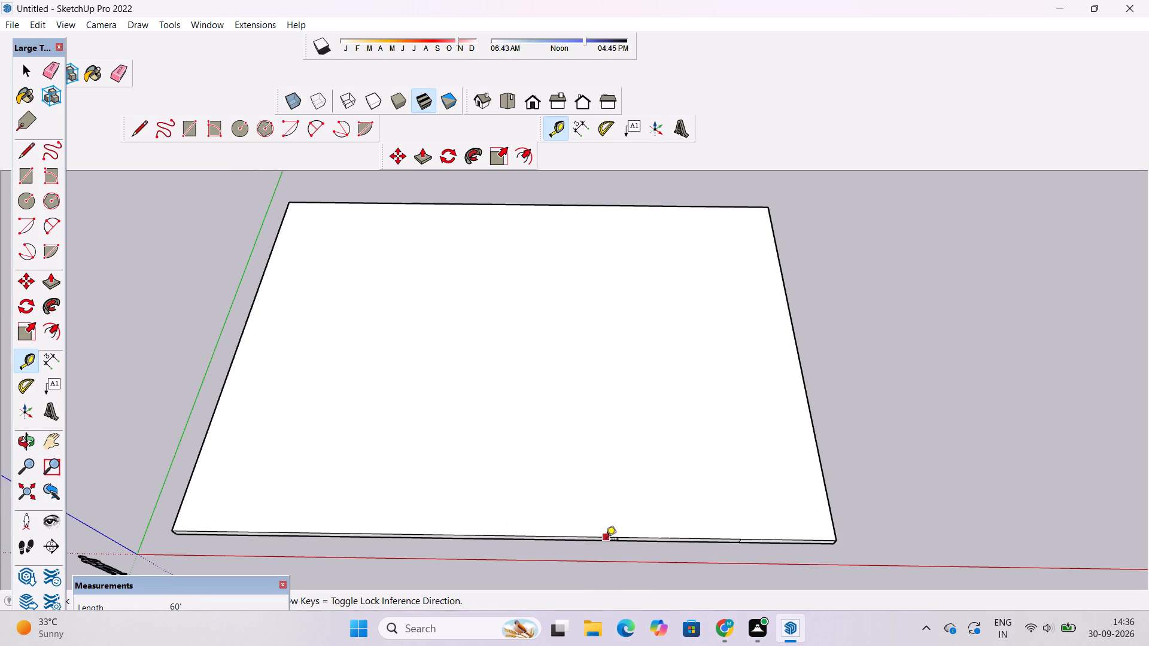
{"action": "left_click", "coordinate": [454, 536]}
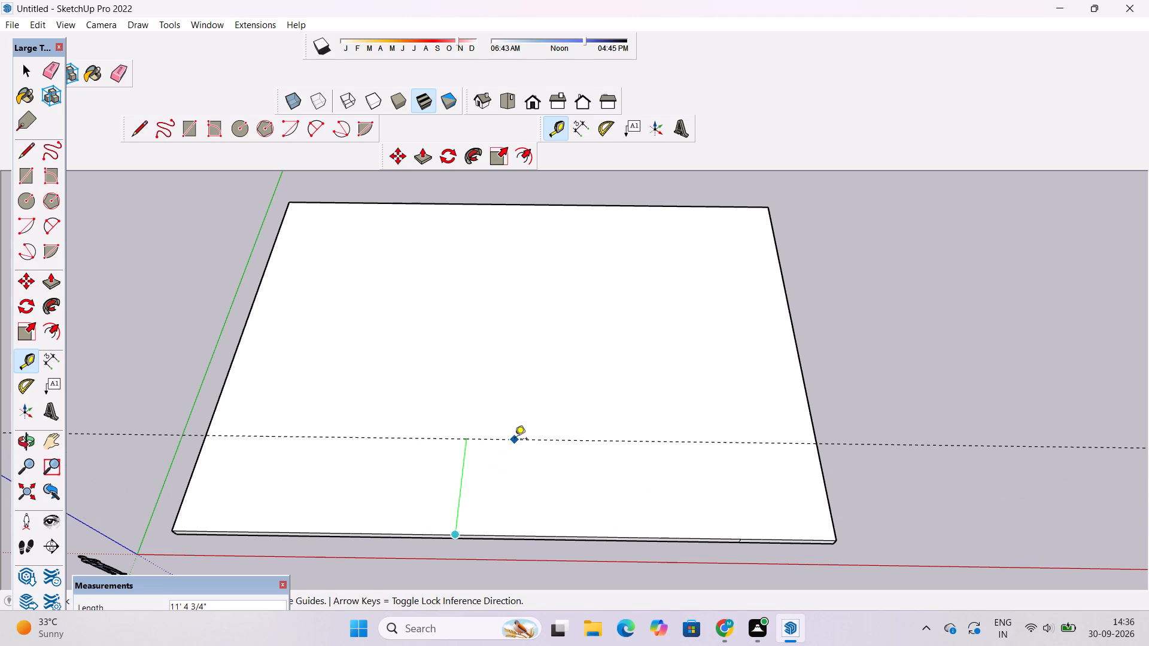
{"action": "type", "text": "10'"}
{"action": "key", "text": "Return"}
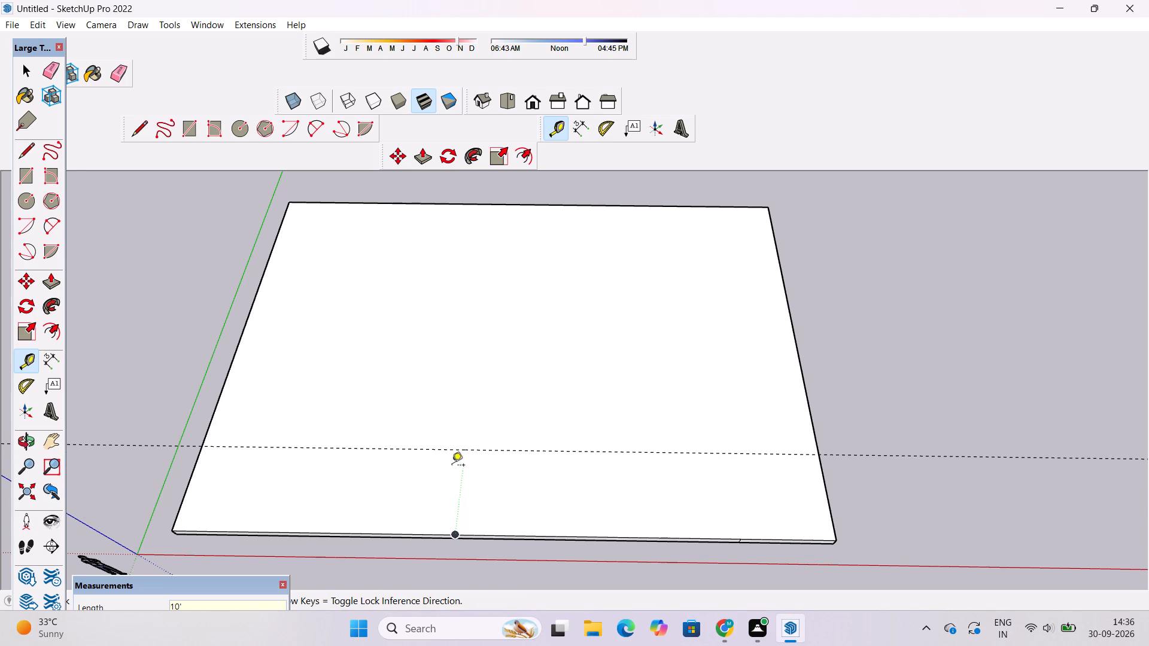
Place a second guide on the top face, 18' in from the 50' edge farthest from the origin.
{"action": "scroll", "coordinate": [451, 467], "scroll_direction": "down", "scroll_amount": 1}
{"action": "scroll", "coordinate": [322, 355], "scroll_direction": "up", "scroll_amount": 1}
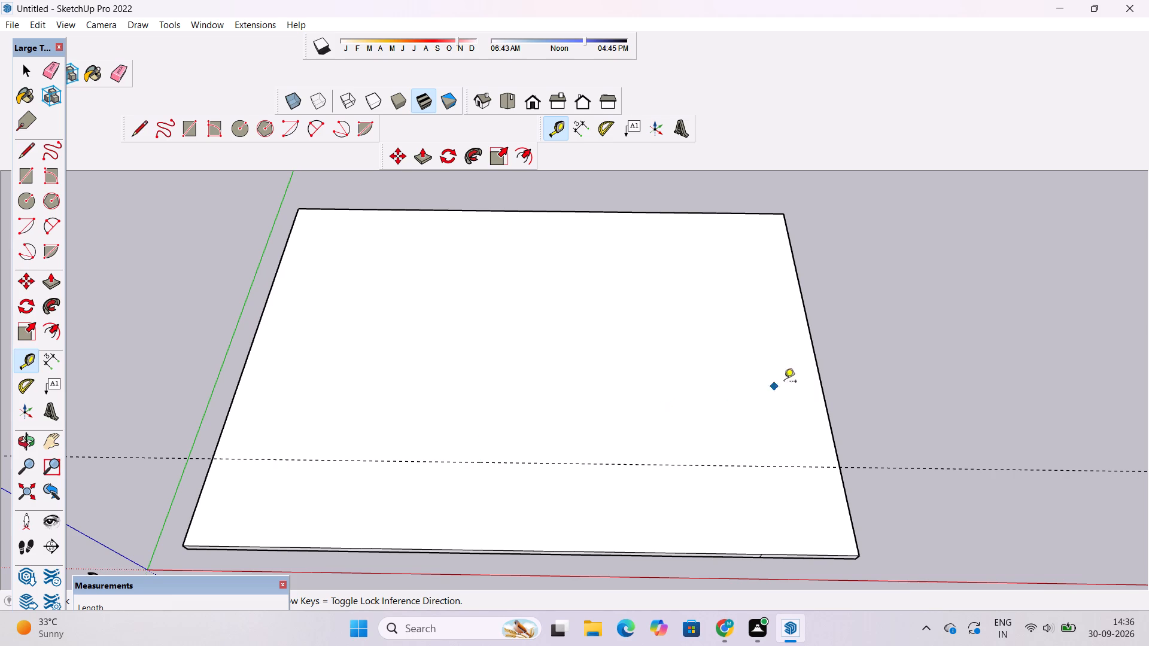
{"action": "left_click", "coordinate": [814, 358]}
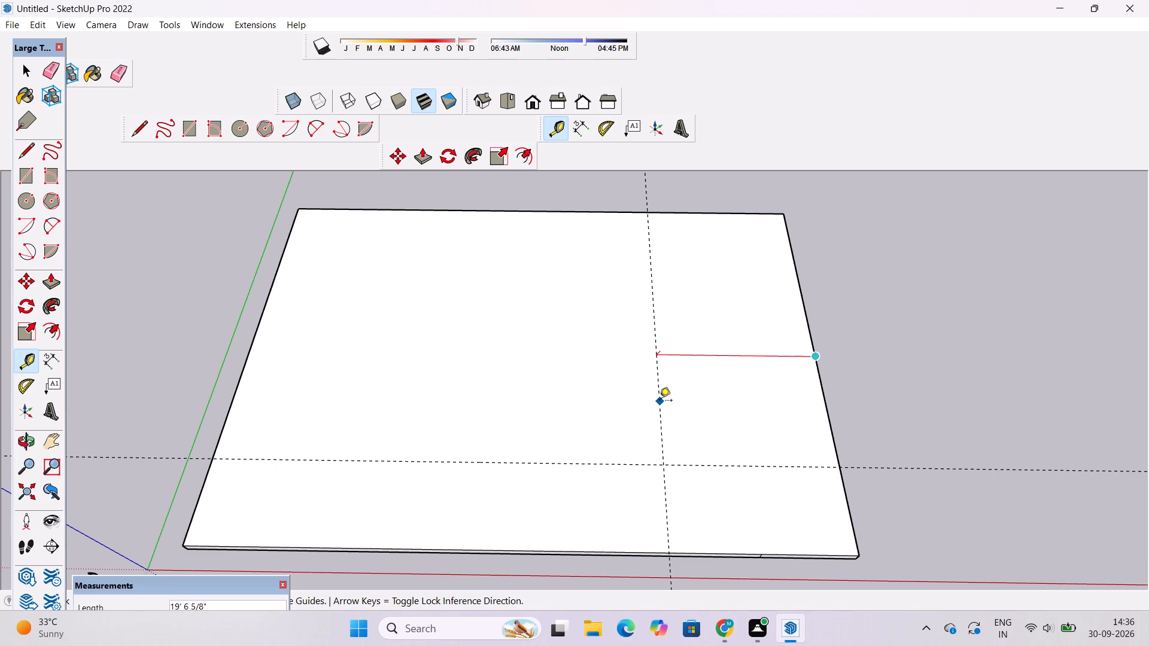
{"action": "type", "text": "18'"}
{"action": "key", "text": "Return"}
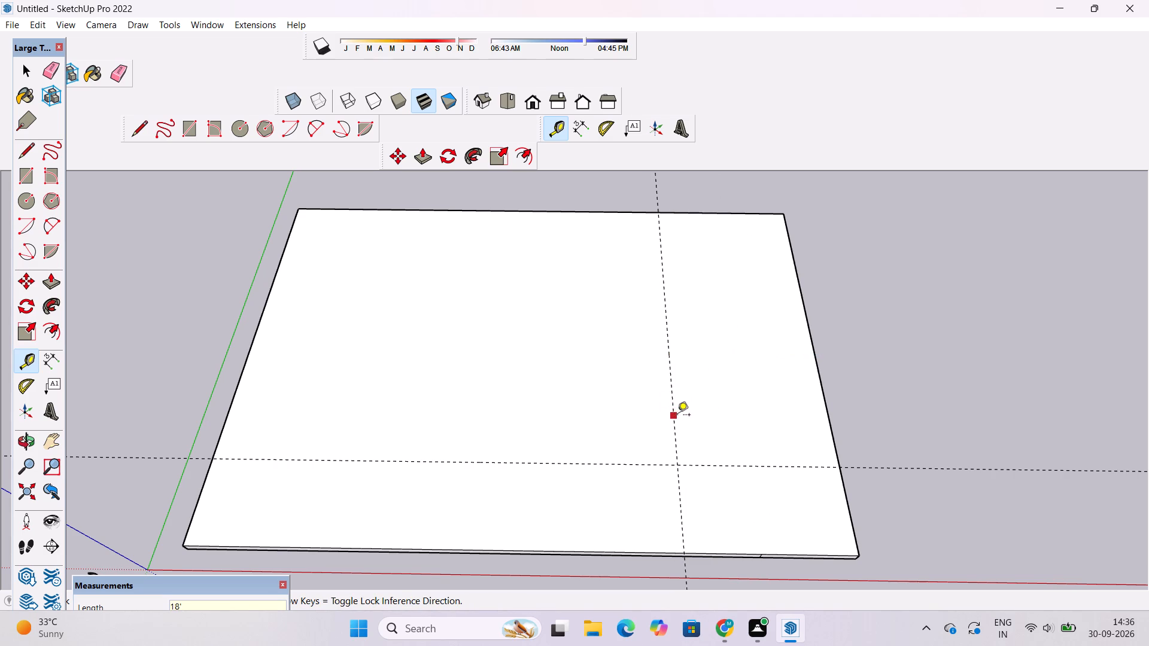
{"action": "key", "text": "space"}
Draw two connected lines along the guides, from the far long edge to the guide crossing, continuing 52' to the edge beside the green axis.
{"action": "type", "text": "l"}
{"action": "left_click", "coordinate": [657, 215]}
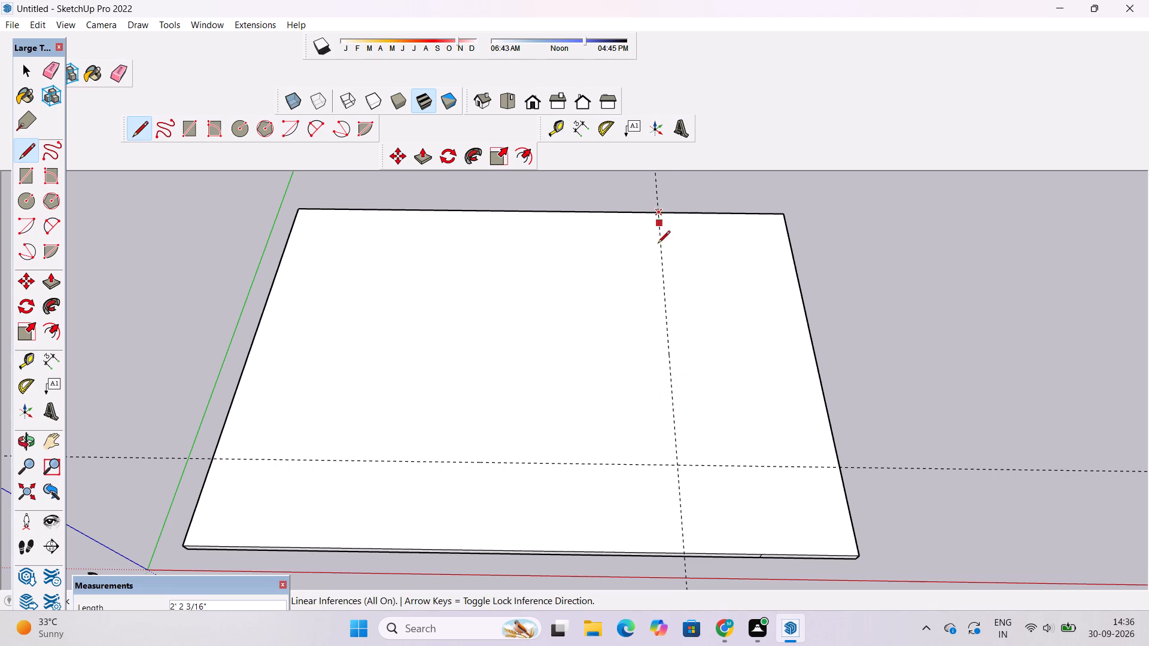
{"action": "left_click", "coordinate": [677, 466]}
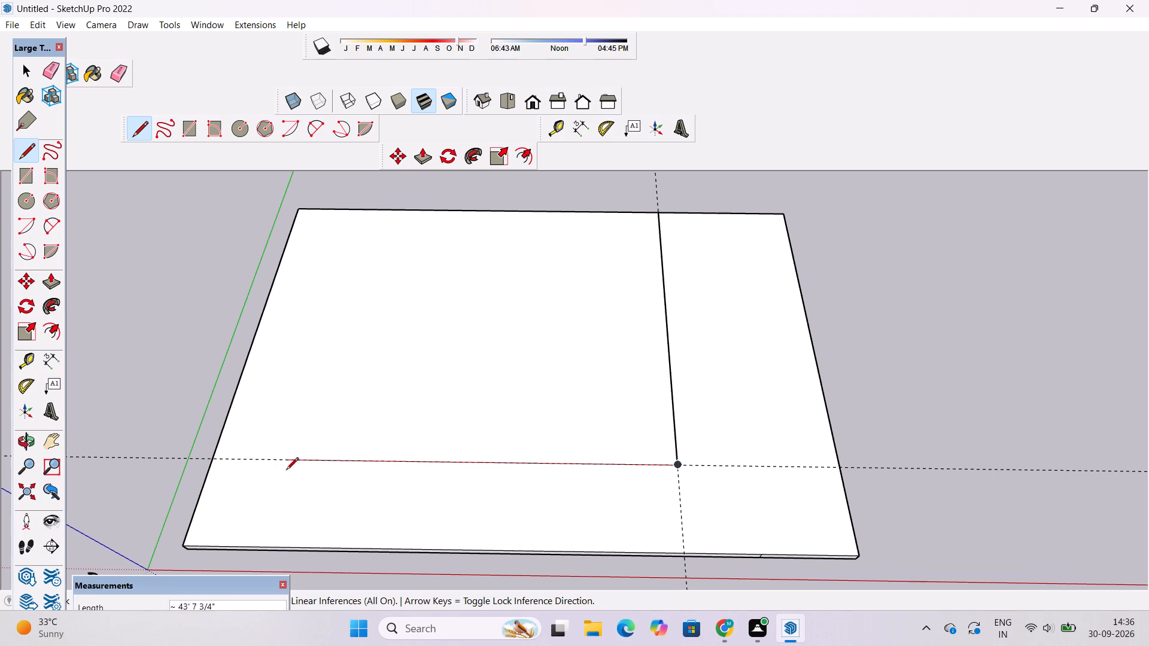
{"action": "left_click", "coordinate": [215, 458]}
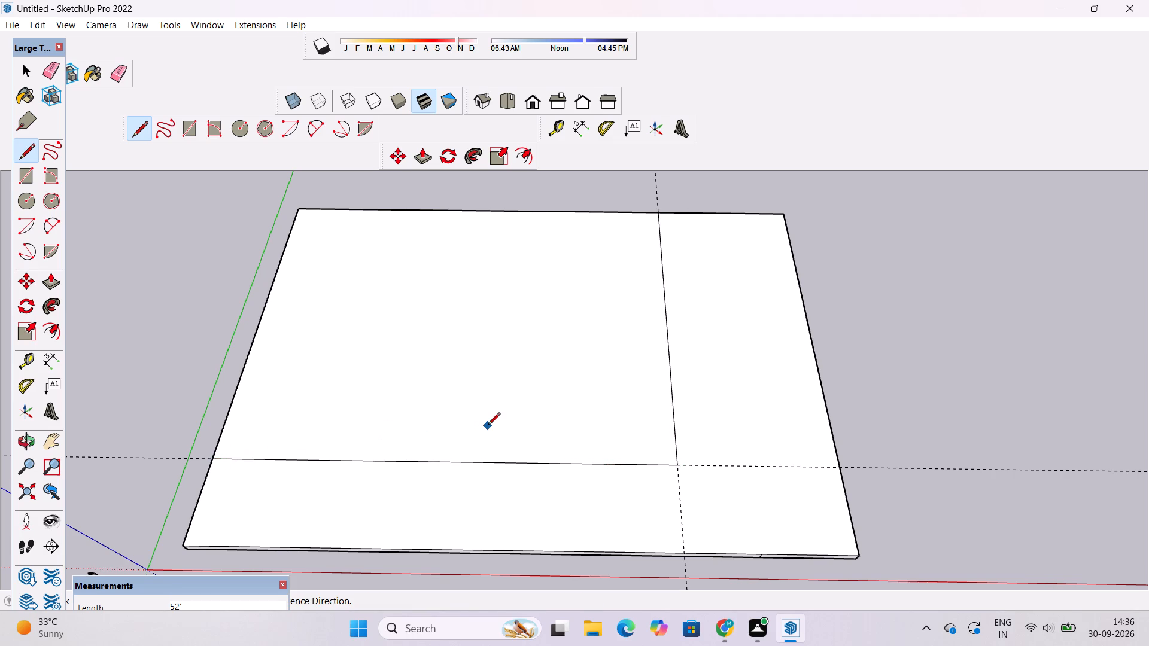
{"action": "key", "text": "space"}
Erase both construction guides, keeping the L-shaped lines on the slab.
{"action": "type", "text": "e"}
{"action": "left_click_drag", "start_coordinate": [936, 437], "coordinate": [941, 470]}
{"action": "left_click_drag", "start_coordinate": [681, 480], "coordinate": [680, 499]}
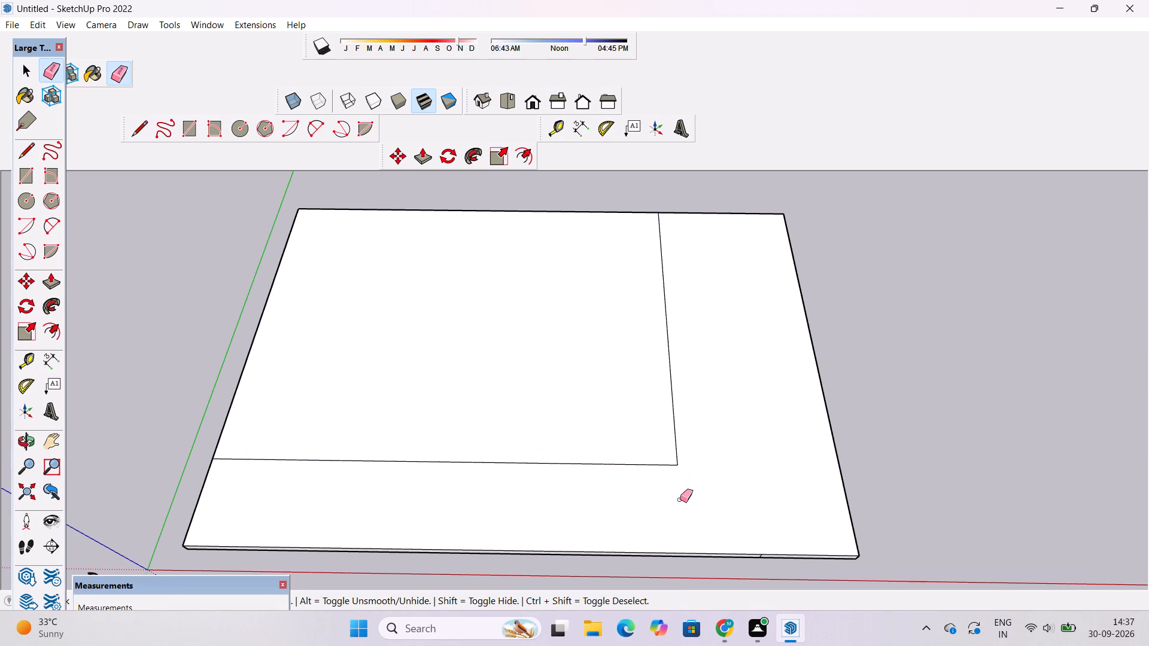
Examine the divided slab and its position relative to the axes from several angles and distances.
{"action": "scroll", "coordinate": [691, 487], "scroll_direction": "up", "scroll_amount": 1}
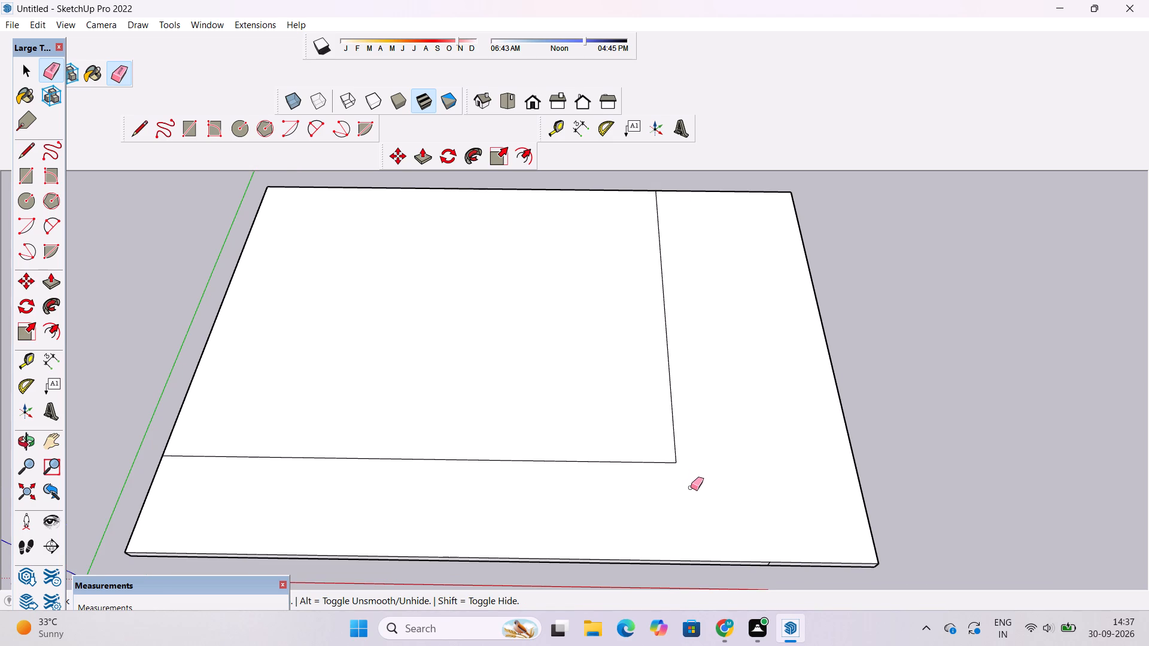
{"action": "key", "text": "space"}
{"action": "key", "text": "o"}
{"action": "scroll", "coordinate": [689, 485], "scroll_direction": "down", "scroll_amount": 5}
{"action": "left_click_drag", "start_coordinate": [676, 477], "coordinate": [702, 511], "text": "shift"}
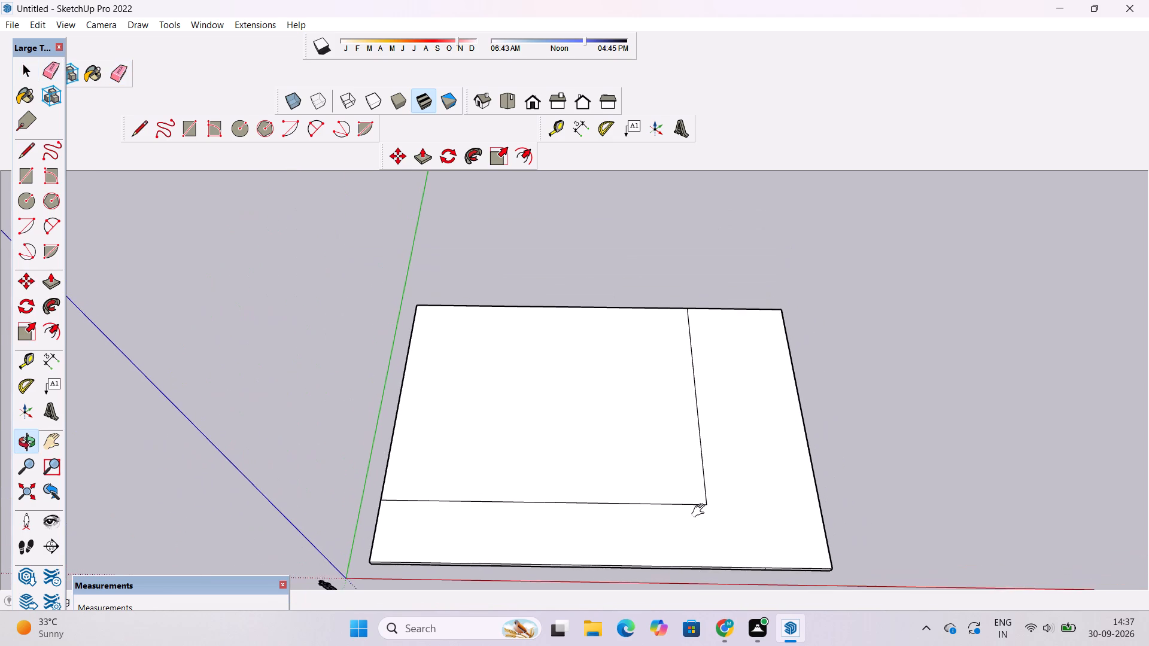
{"action": "scroll", "coordinate": [701, 511], "scroll_direction": "up", "scroll_amount": 5, "text": "shift"}
{"action": "left_click_drag", "start_coordinate": [697, 499], "coordinate": [687, 443], "text": "shift"}
{"action": "scroll", "coordinate": [687, 441], "scroll_direction": "down", "scroll_amount": 3, "text": "shift"}
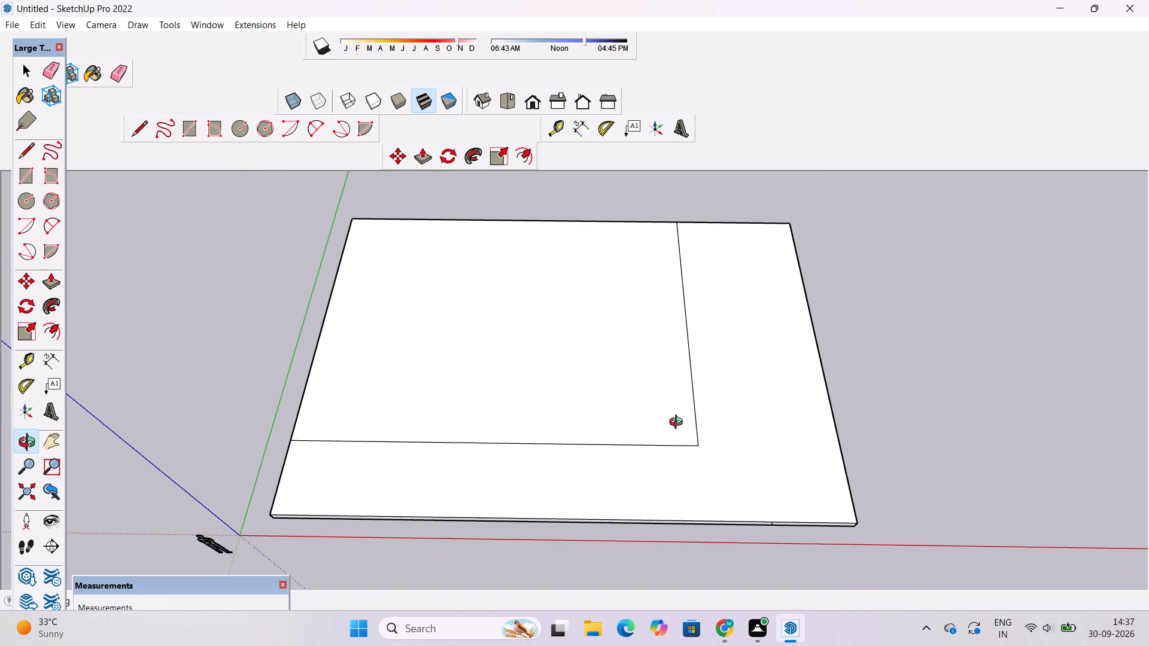
{"action": "scroll", "coordinate": [678, 423], "scroll_direction": "down", "scroll_amount": 3, "text": "shift"}
{"action": "left_click_drag", "start_coordinate": [735, 424], "coordinate": [769, 431], "text": "shift"}
{"action": "left_click_drag", "start_coordinate": [718, 434], "coordinate": [732, 495]}
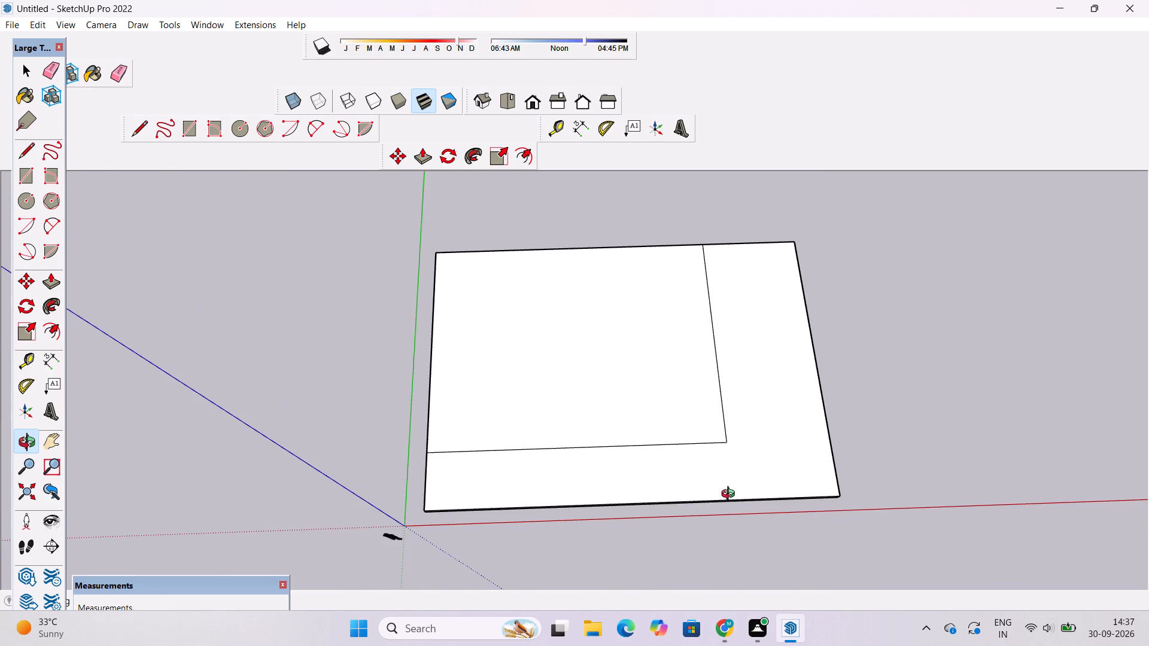
{"action": "scroll", "coordinate": [722, 479], "scroll_direction": "down", "scroll_amount": 4}
{"action": "left_click_drag", "start_coordinate": [743, 458], "coordinate": [722, 389]}
{"action": "scroll", "coordinate": [679, 337], "scroll_direction": "down", "scroll_amount": 3}
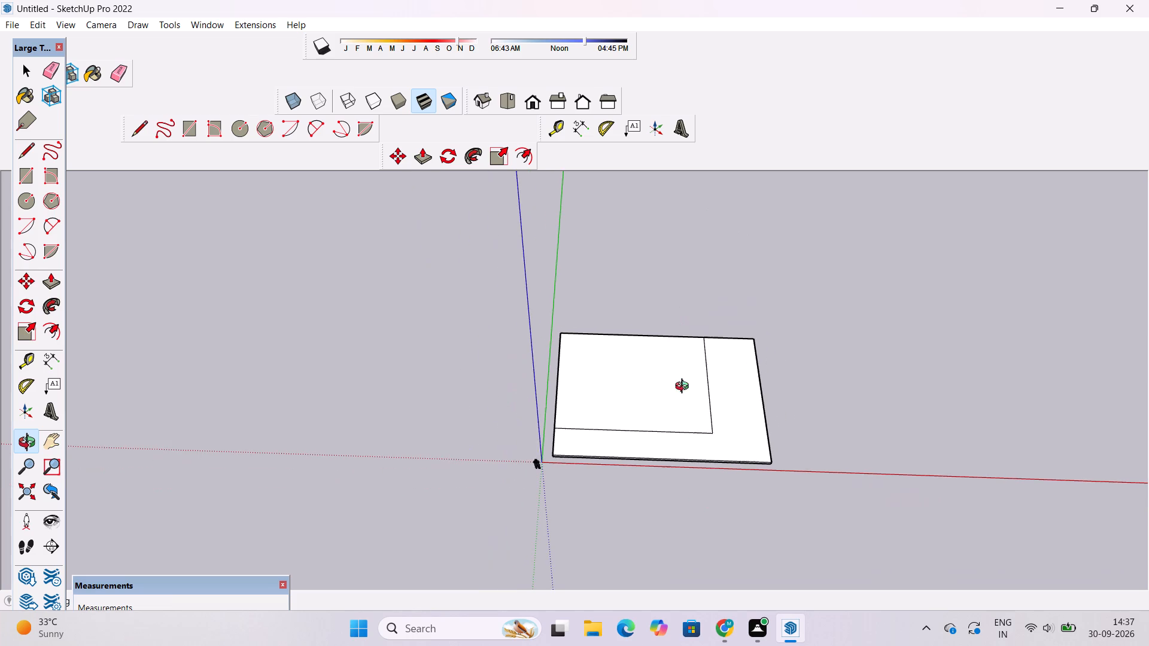
{"action": "scroll", "coordinate": [691, 464], "scroll_direction": "up", "scroll_amount": 6}
{"action": "left_click_drag", "start_coordinate": [701, 470], "coordinate": [721, 483], "text": "shift"}
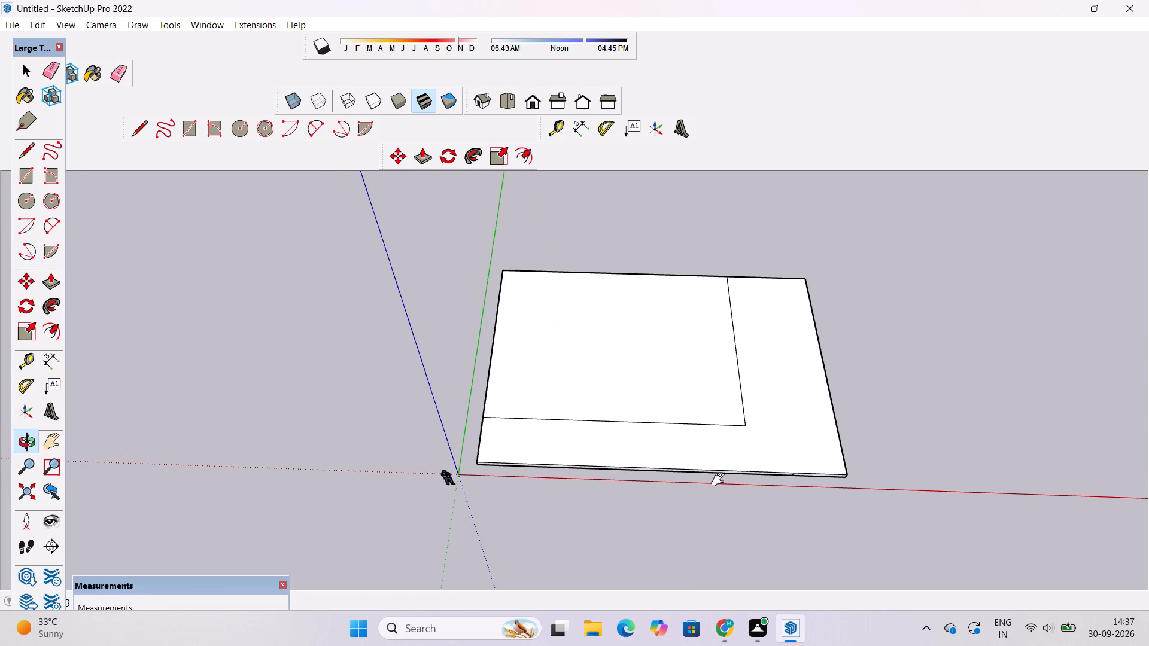
{"action": "scroll", "coordinate": [721, 479], "scroll_direction": "up", "scroll_amount": 5, "text": "shift"}
{"action": "scroll", "coordinate": [721, 479], "scroll_direction": "down", "scroll_amount": 4}
{"action": "left_click_drag", "start_coordinate": [889, 397], "coordinate": [828, 309]}
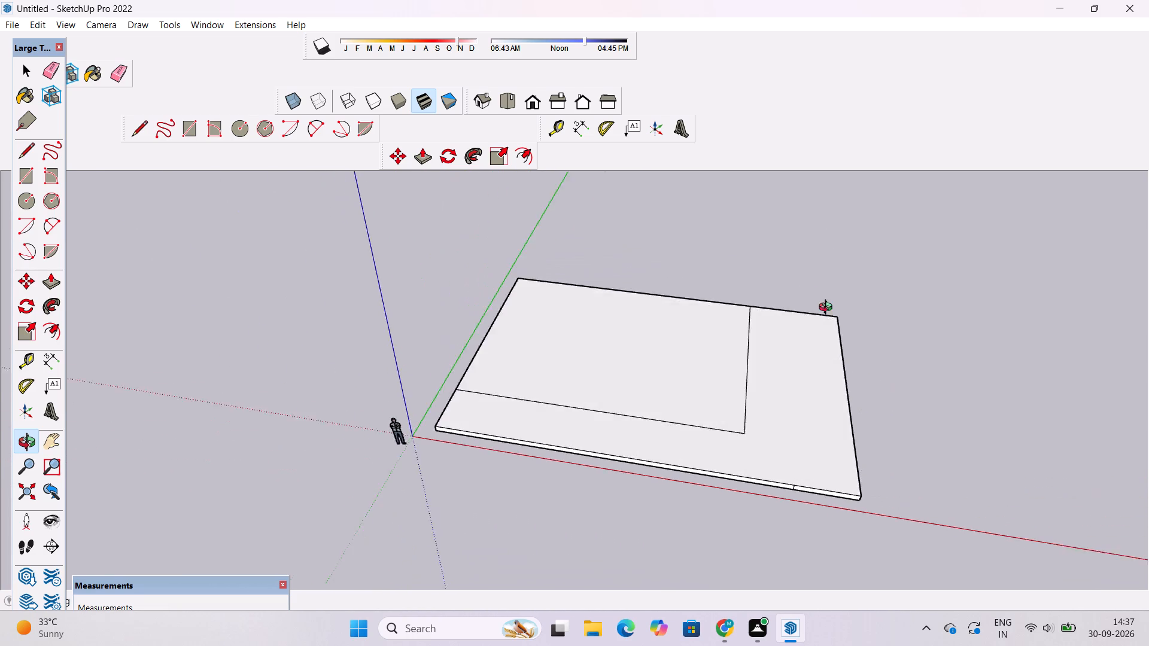
{"action": "left_click_drag", "start_coordinate": [828, 309], "coordinate": [815, 284]}
{"action": "left_click_drag", "start_coordinate": [548, 476], "coordinate": [716, 526]}
Erase the stray short vertical edge on the slab's long side face beside the red axis.
{"action": "scroll", "coordinate": [777, 413], "scroll_direction": "up", "scroll_amount": 7}
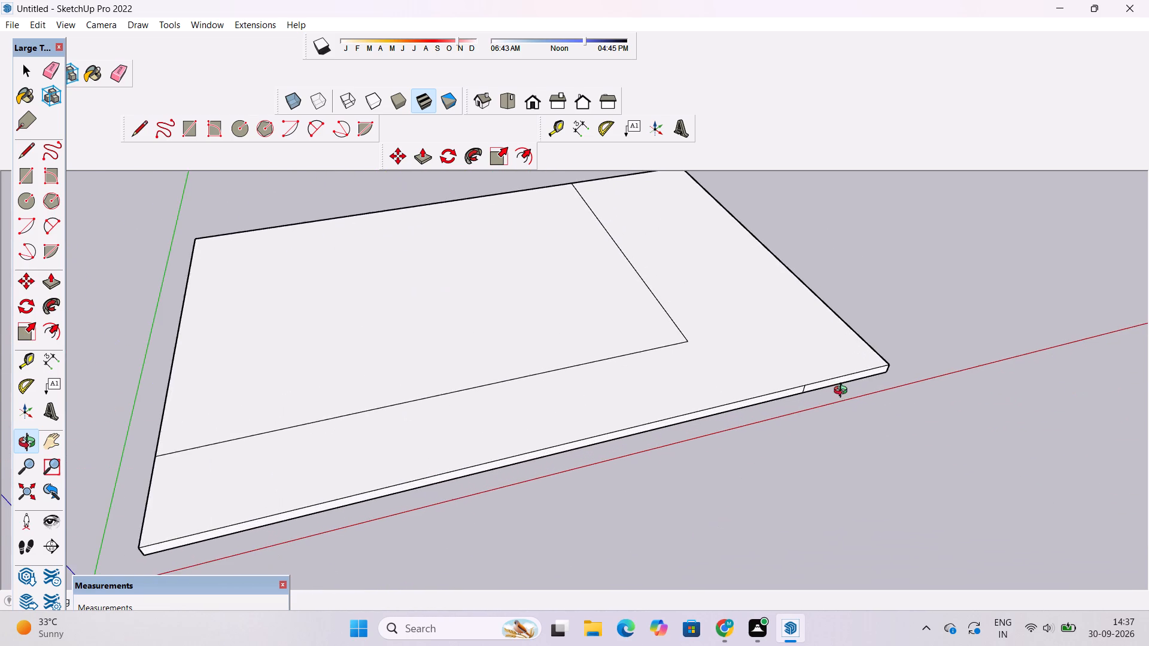
{"action": "left_click_drag", "start_coordinate": [841, 395], "coordinate": [819, 382]}
{"action": "scroll", "coordinate": [804, 423], "scroll_direction": "up", "scroll_amount": 8}
{"action": "left_click_drag", "start_coordinate": [813, 395], "coordinate": [788, 403], "text": "shift"}
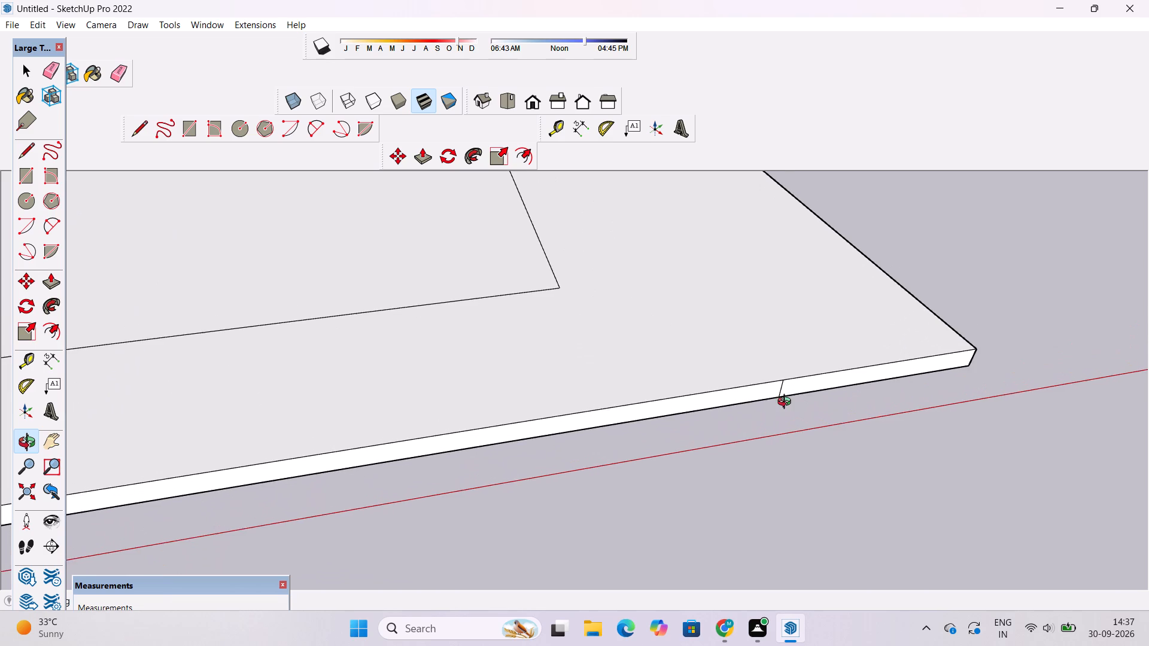
{"action": "scroll", "coordinate": [787, 403], "scroll_direction": "up", "scroll_amount": 3}
{"action": "key", "text": "e"}
{"action": "scroll", "coordinate": [787, 403], "scroll_direction": "up", "scroll_amount": 3}
{"action": "left_click_drag", "start_coordinate": [782, 374], "coordinate": [766, 383]}
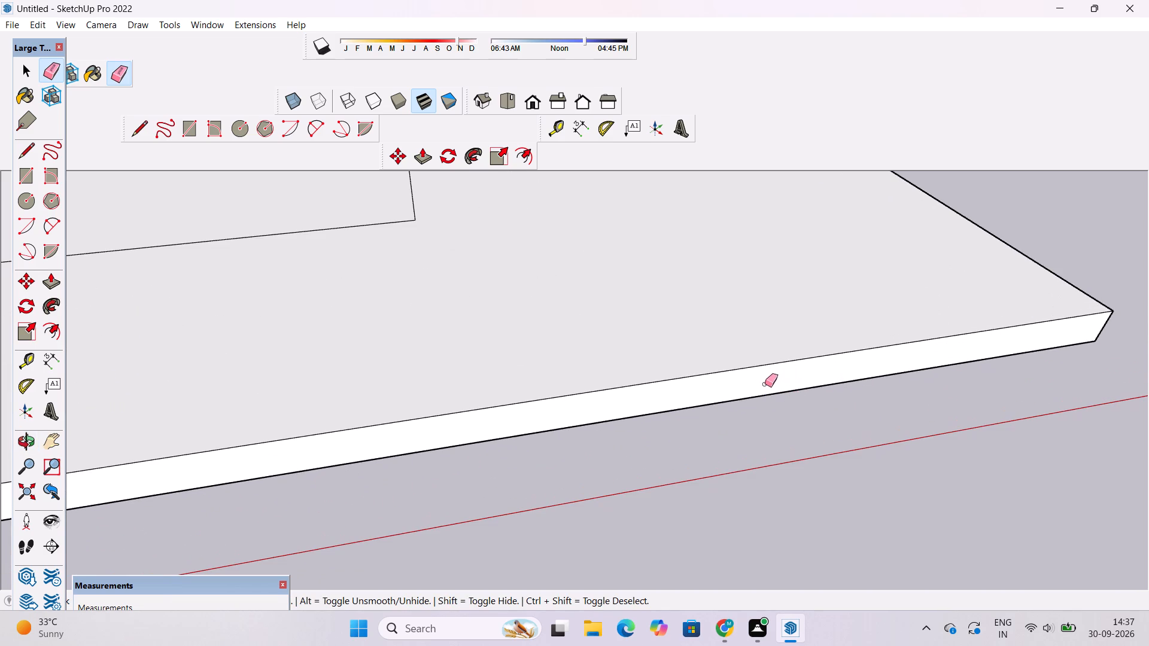
{"action": "key", "text": "o"}
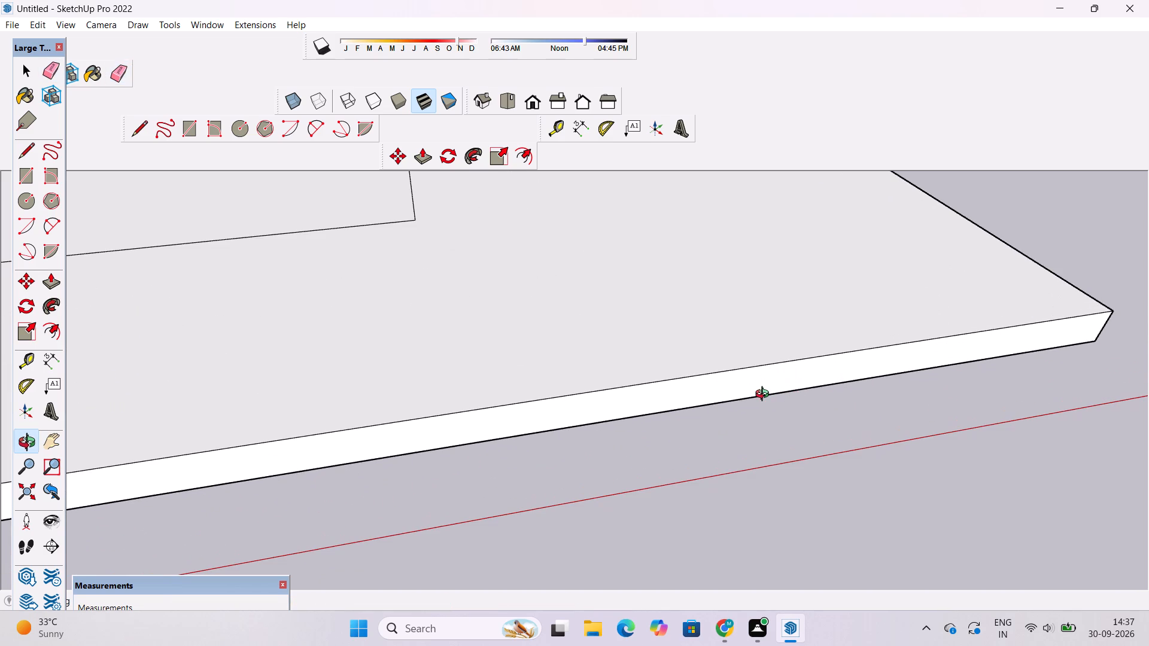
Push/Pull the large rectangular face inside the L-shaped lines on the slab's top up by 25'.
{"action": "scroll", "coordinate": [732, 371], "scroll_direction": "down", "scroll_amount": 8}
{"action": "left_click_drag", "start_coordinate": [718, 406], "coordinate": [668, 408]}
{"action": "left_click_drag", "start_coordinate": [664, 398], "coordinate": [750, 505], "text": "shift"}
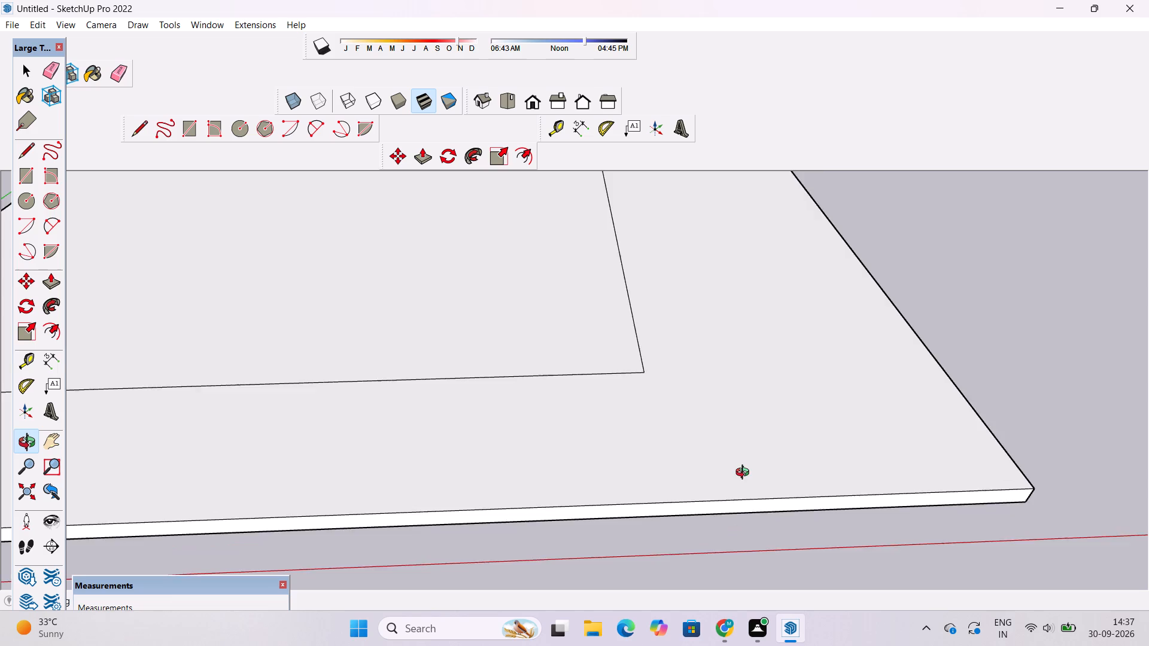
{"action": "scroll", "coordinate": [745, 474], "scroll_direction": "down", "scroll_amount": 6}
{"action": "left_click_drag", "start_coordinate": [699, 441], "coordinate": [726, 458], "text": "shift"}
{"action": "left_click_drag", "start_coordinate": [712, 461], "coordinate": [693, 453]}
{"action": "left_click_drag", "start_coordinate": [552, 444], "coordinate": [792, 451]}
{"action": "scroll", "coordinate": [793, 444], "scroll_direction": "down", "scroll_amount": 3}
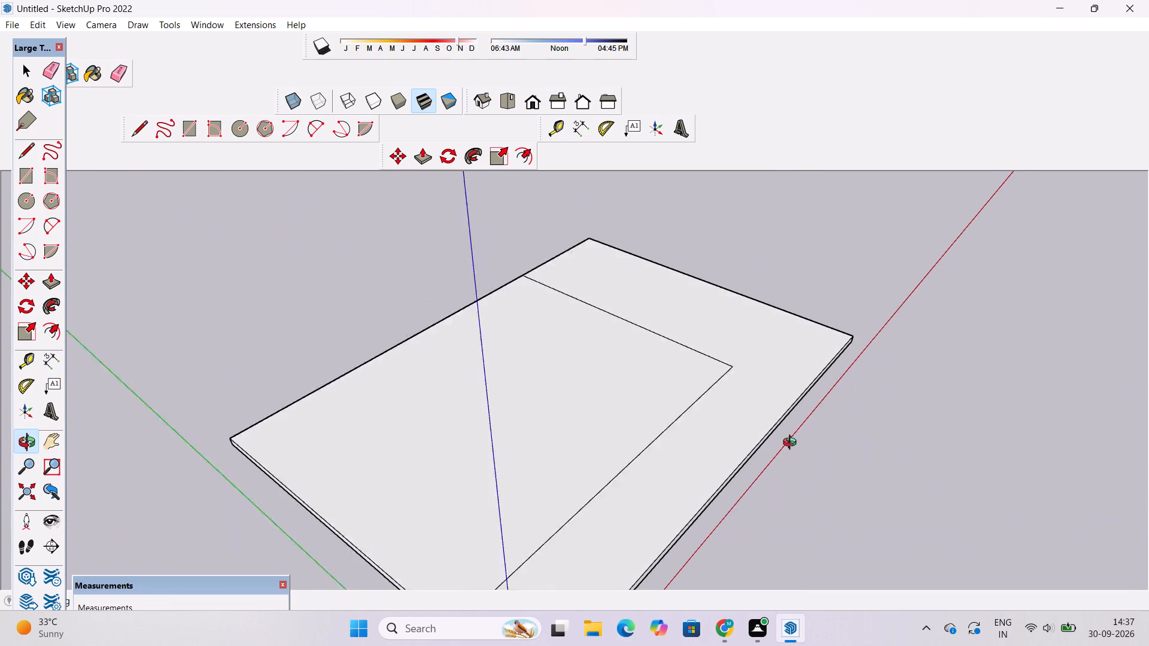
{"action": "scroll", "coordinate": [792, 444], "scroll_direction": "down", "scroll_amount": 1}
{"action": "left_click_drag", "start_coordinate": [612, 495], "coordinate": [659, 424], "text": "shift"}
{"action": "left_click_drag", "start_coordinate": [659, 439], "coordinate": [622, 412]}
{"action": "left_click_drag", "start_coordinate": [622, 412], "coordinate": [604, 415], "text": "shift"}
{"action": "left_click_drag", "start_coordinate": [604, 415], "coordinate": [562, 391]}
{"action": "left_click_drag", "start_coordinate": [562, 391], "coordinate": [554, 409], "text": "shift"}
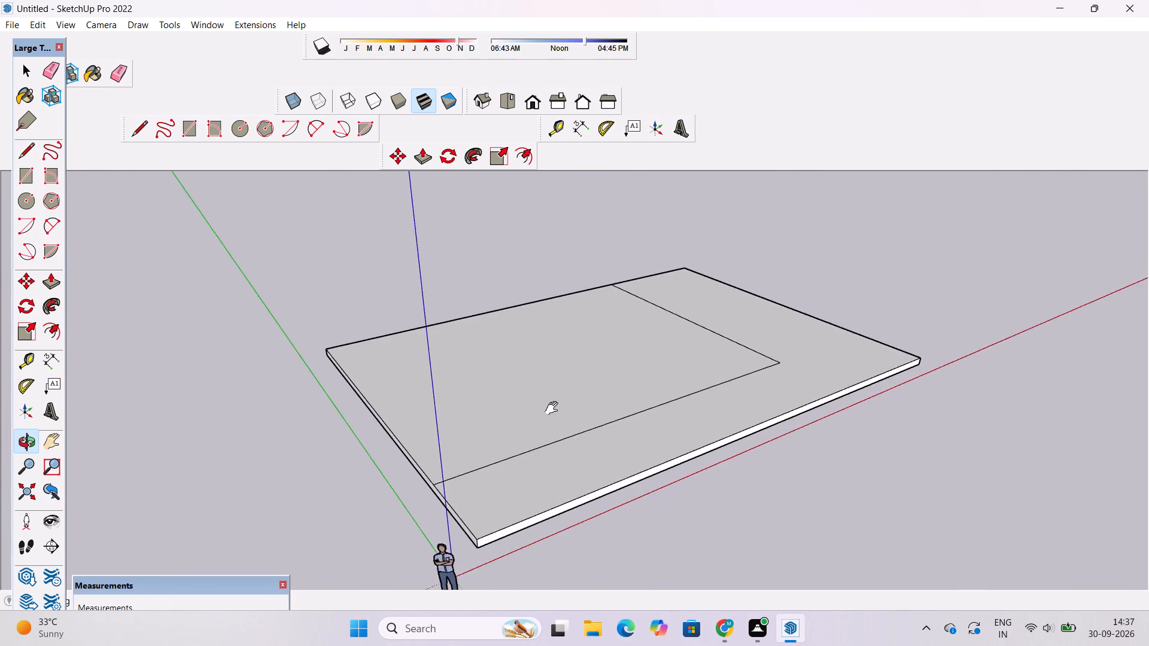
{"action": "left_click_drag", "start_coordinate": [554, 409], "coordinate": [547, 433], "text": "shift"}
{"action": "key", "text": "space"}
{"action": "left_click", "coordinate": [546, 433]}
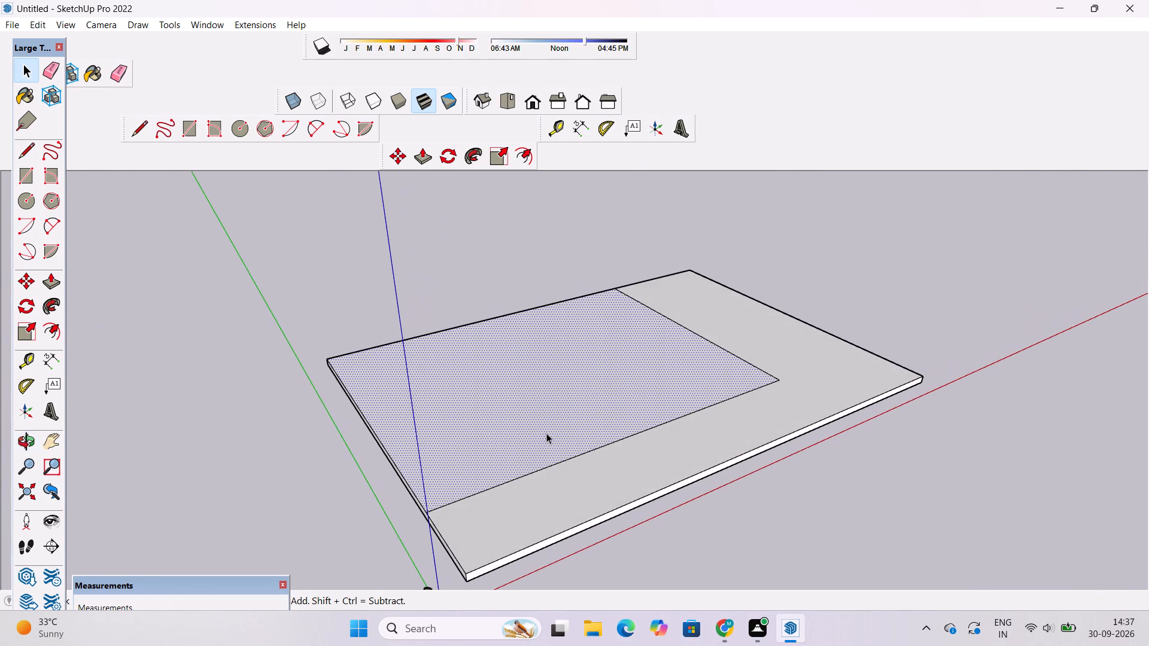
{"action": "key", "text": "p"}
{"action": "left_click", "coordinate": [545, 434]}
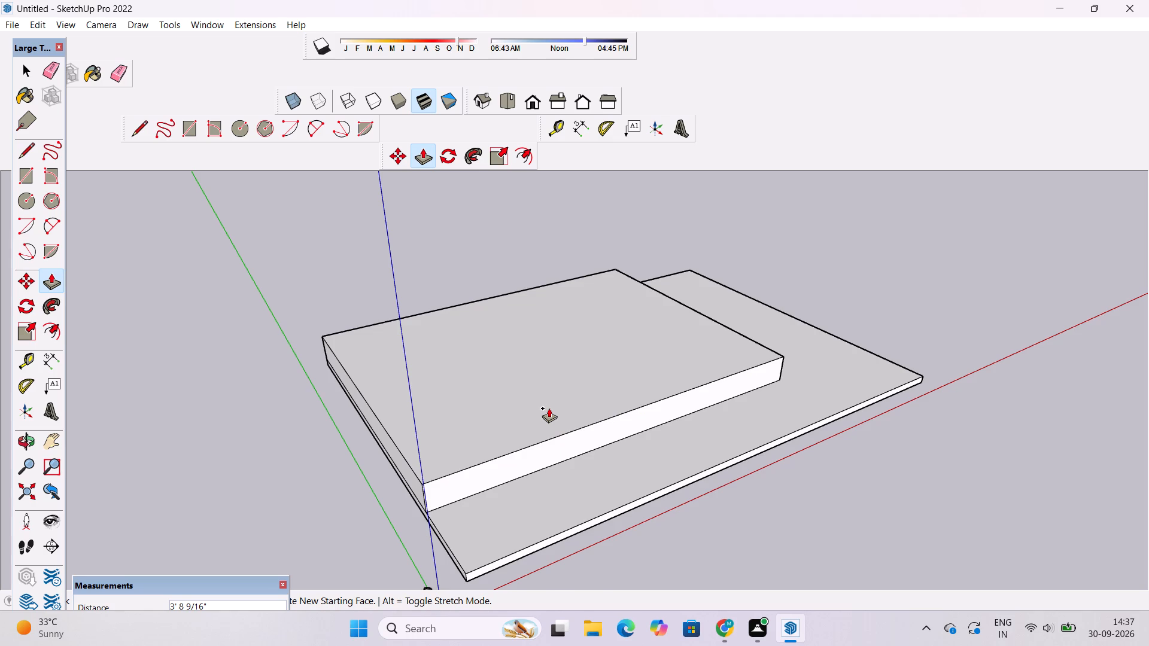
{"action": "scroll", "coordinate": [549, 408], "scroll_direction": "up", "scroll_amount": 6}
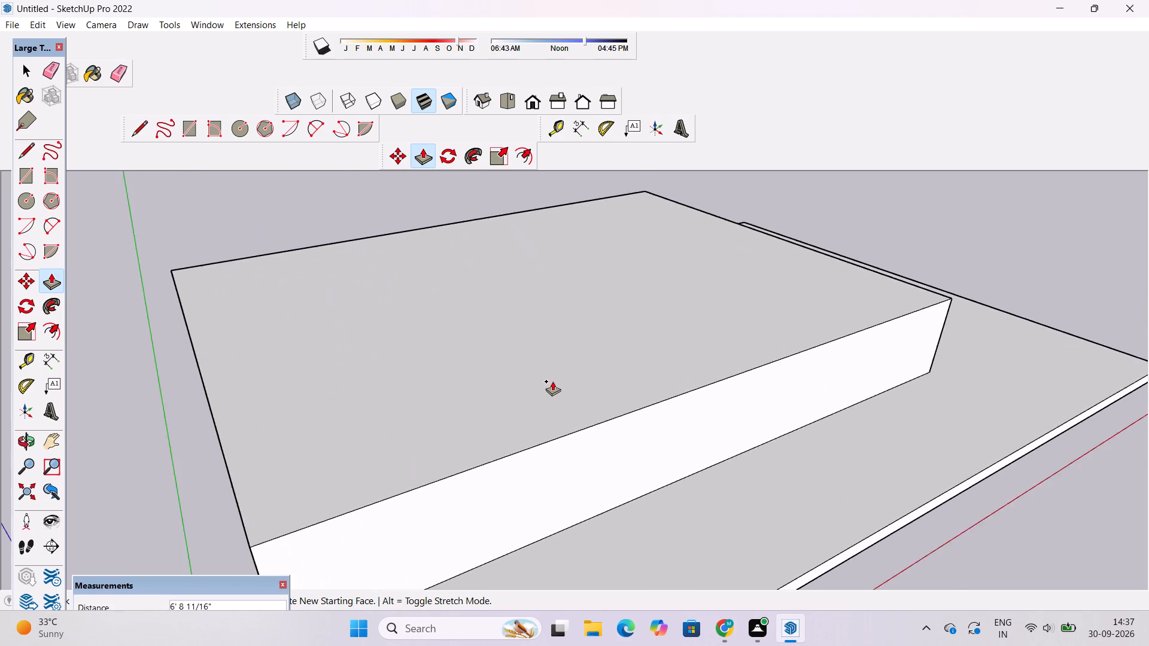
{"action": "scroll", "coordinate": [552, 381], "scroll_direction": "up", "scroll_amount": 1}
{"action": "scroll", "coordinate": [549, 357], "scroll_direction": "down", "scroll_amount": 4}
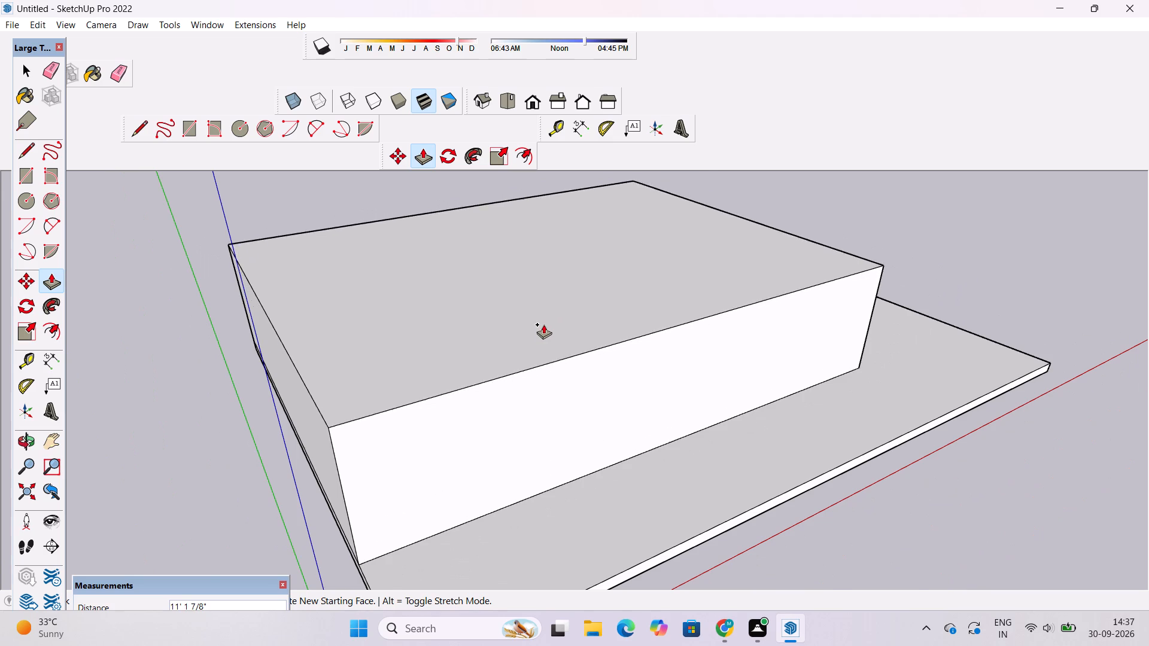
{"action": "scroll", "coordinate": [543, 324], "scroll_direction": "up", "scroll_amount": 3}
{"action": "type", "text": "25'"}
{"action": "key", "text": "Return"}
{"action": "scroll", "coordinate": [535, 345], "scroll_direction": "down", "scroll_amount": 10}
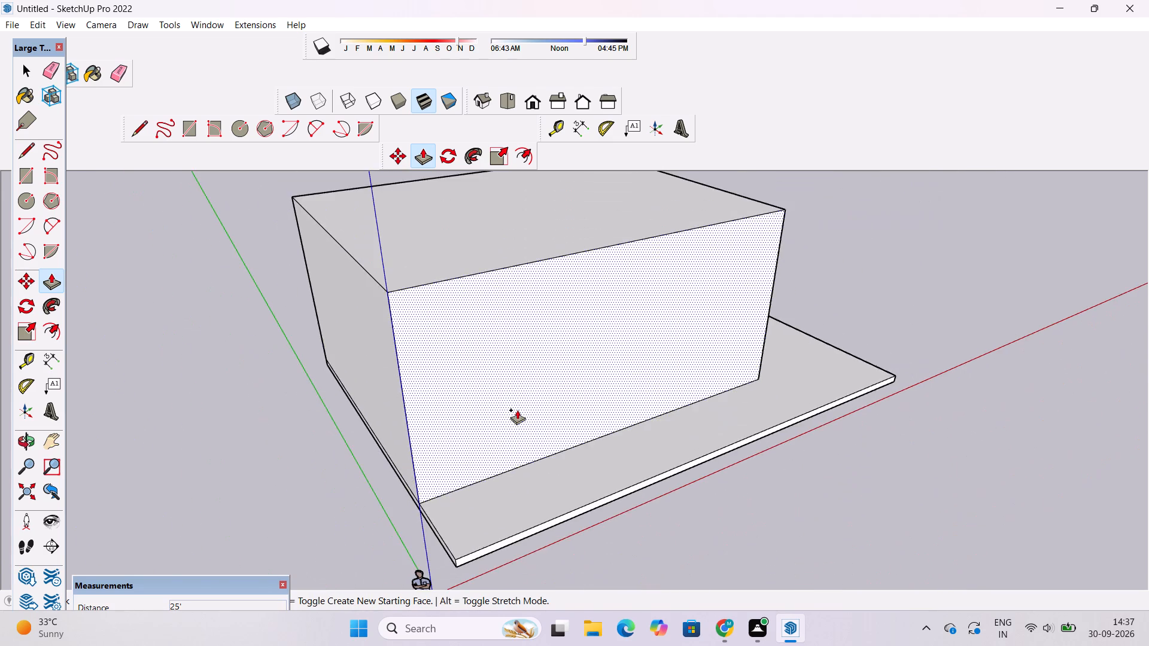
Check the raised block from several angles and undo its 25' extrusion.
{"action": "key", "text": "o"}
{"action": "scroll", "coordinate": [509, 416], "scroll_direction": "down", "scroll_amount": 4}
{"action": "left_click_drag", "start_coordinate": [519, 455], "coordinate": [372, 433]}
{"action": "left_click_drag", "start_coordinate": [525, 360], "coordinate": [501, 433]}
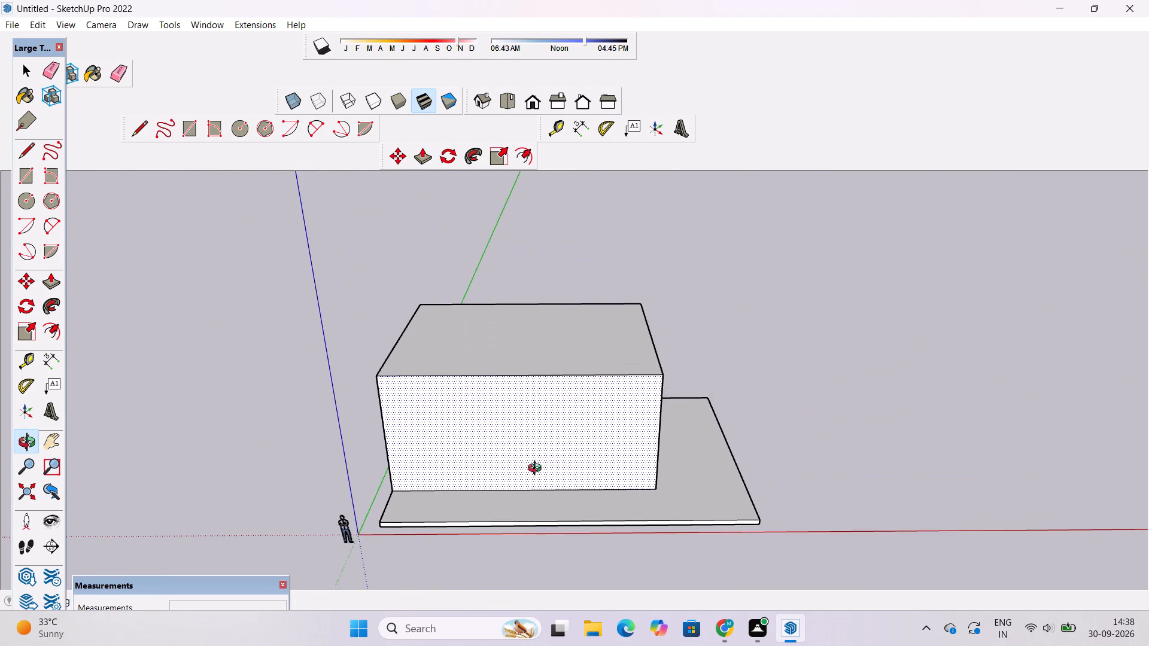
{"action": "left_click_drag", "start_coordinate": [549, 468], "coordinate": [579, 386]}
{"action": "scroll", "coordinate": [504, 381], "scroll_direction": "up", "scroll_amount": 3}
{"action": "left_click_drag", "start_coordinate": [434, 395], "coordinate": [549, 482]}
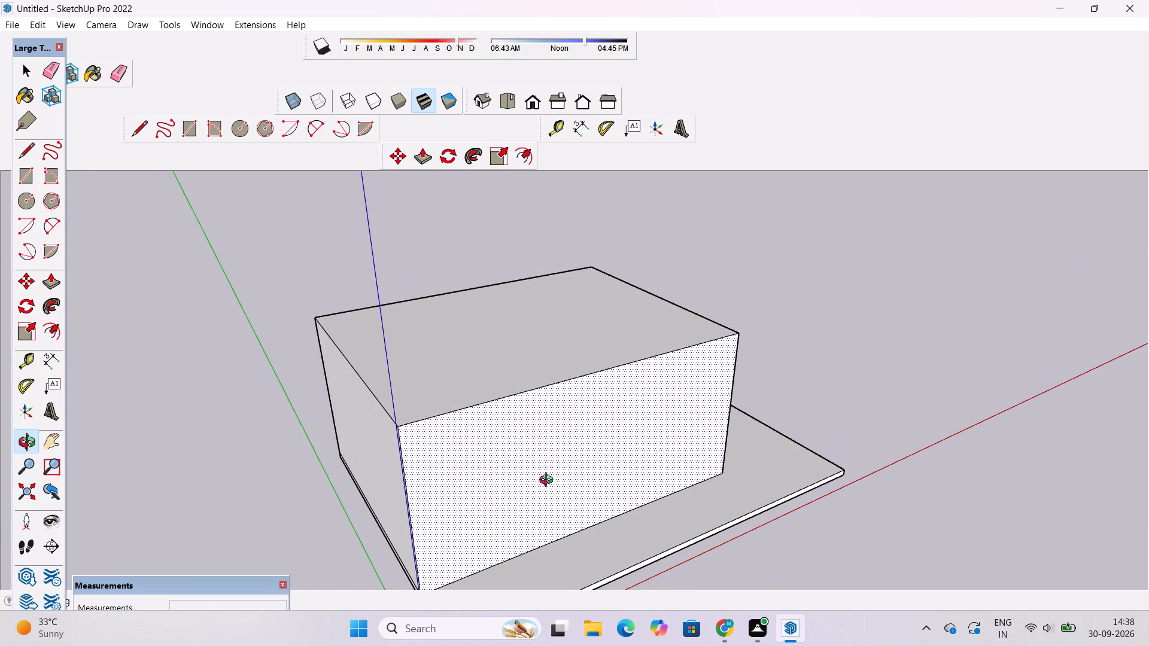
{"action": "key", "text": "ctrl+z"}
Copy both top faces of the slab with their edges about 159' along the red axis.
{"action": "scroll", "coordinate": [434, 445], "scroll_direction": "down", "scroll_amount": 5}
{"action": "left_click_drag", "start_coordinate": [431, 458], "coordinate": [405, 572]}
{"action": "scroll", "coordinate": [485, 499], "scroll_direction": "up", "scroll_amount": 4}
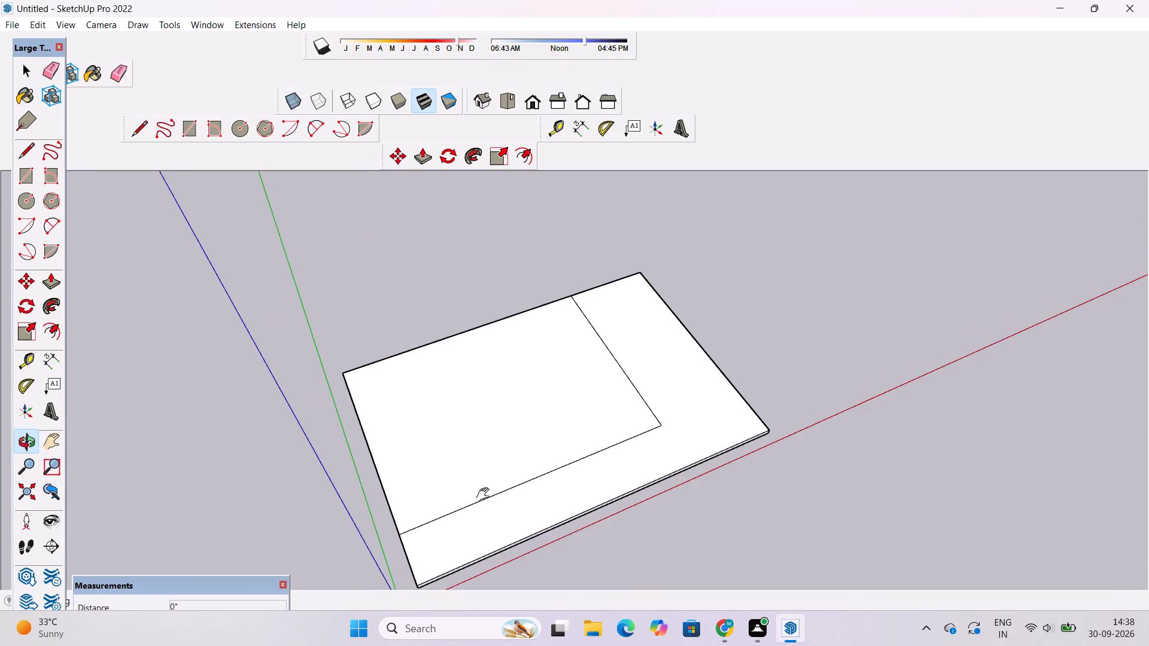
{"action": "left_click_drag", "start_coordinate": [485, 495], "coordinate": [400, 494], "text": "shift"}
{"action": "left_click_drag", "start_coordinate": [399, 494], "coordinate": [388, 479]}
{"action": "left_click_drag", "start_coordinate": [388, 479], "coordinate": [384, 469], "text": "shift"}
{"action": "key", "text": "space"}
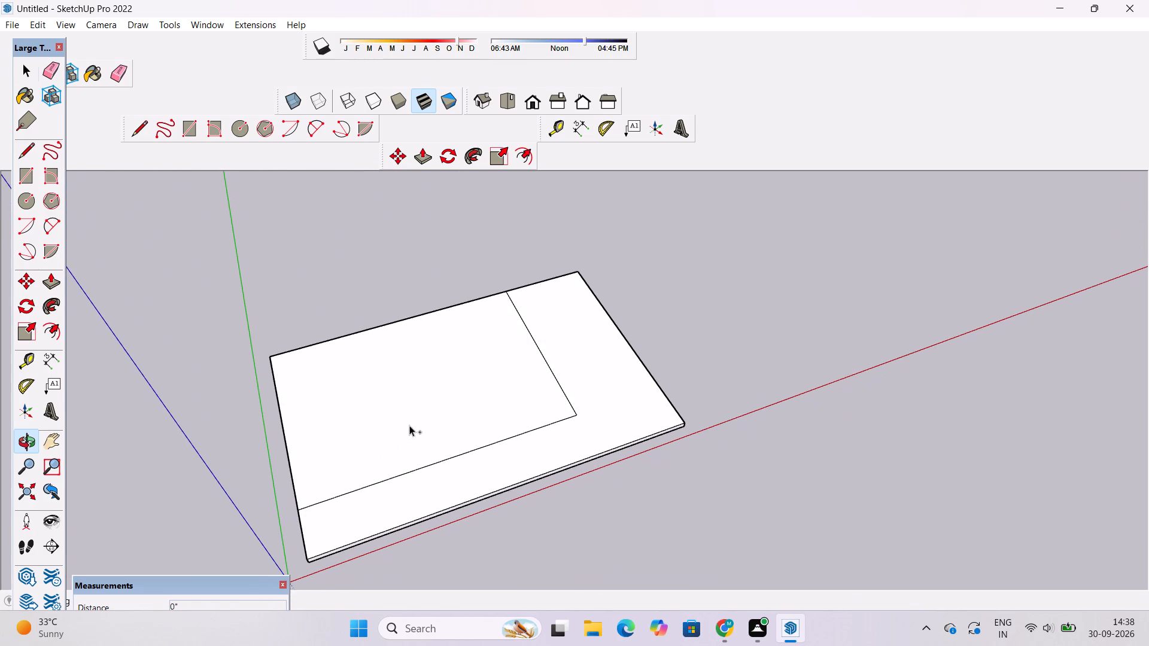
{"action": "double_click", "coordinate": [409, 425], "text": "ctrl"}
{"action": "double_click", "coordinate": [490, 468], "text": "ctrl"}
{"action": "key", "text": "m"}
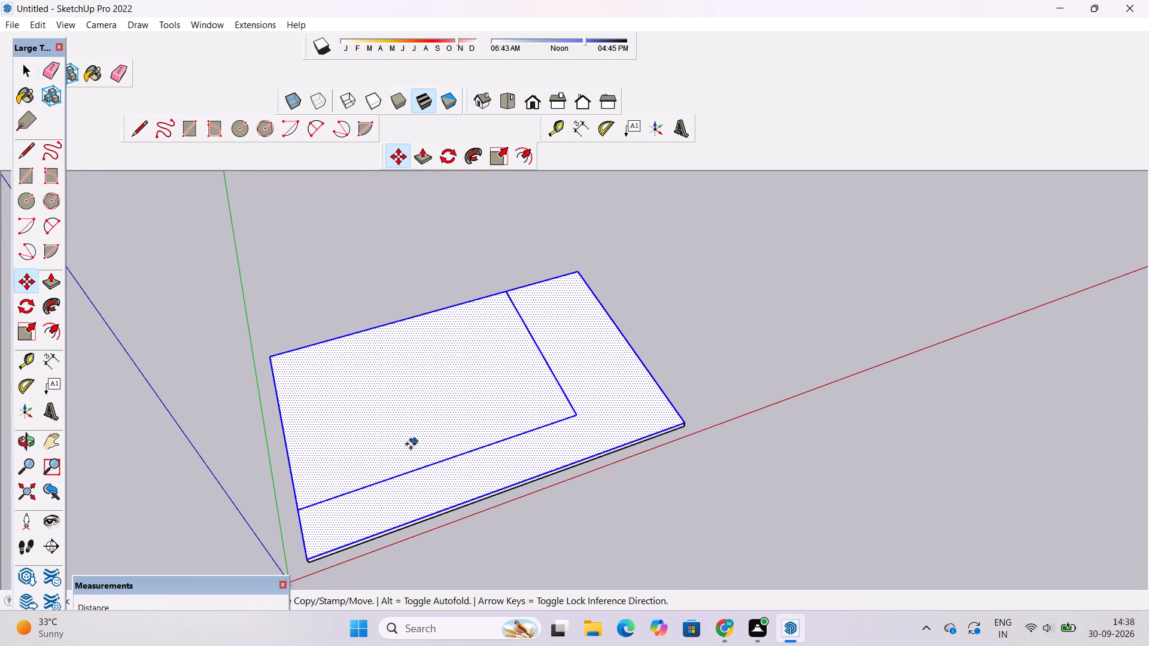
{"action": "left_click", "coordinate": [303, 559]}
{"action": "scroll", "coordinate": [376, 527], "scroll_direction": "down", "scroll_amount": 6}
{"action": "scroll", "coordinate": [581, 477], "scroll_direction": "up", "scroll_amount": 2}
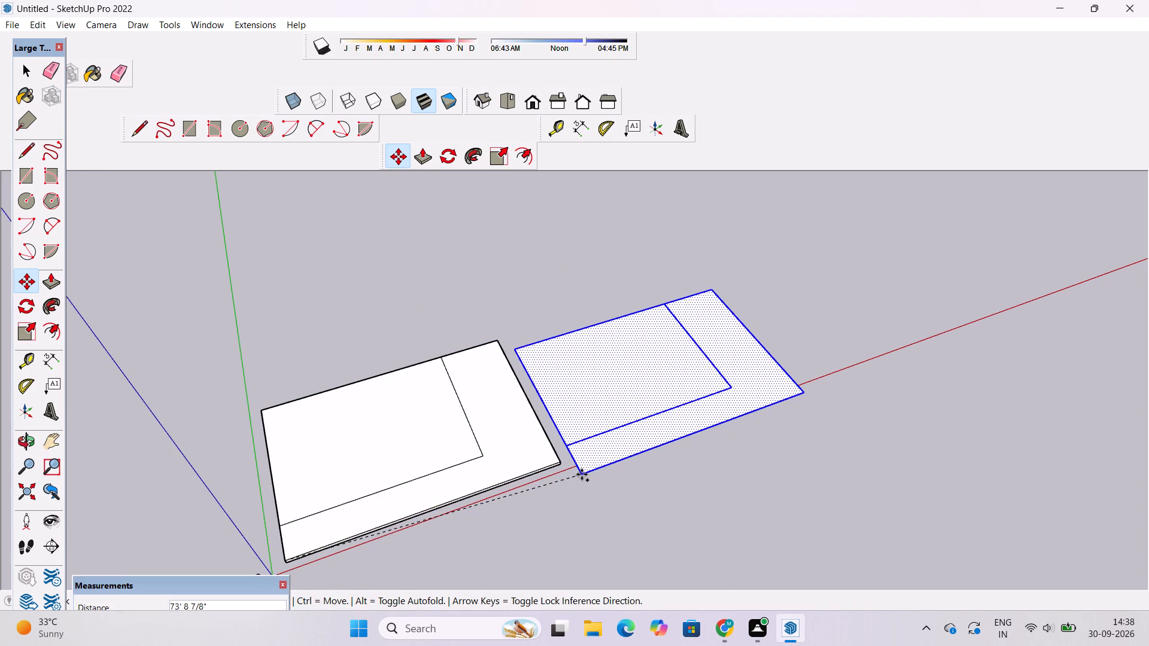
{"action": "scroll", "coordinate": [582, 474], "scroll_direction": "down", "scroll_amount": 1}
{"action": "scroll", "coordinate": [648, 430], "scroll_direction": "up", "scroll_amount": 2}
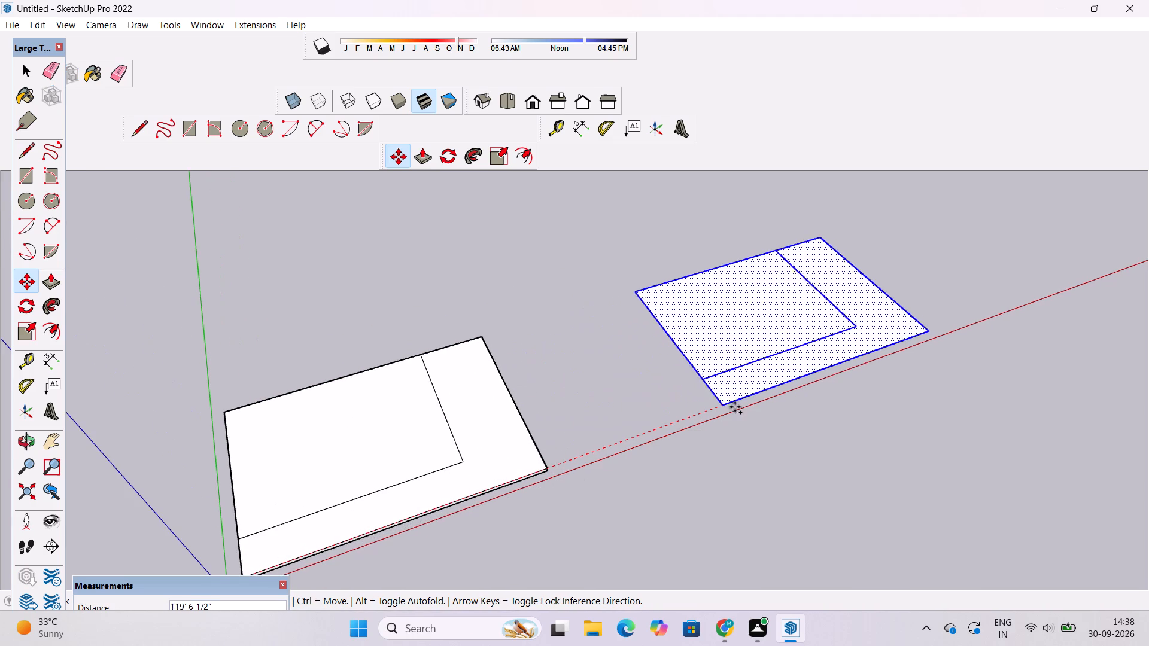
{"action": "left_click", "coordinate": [846, 365]}
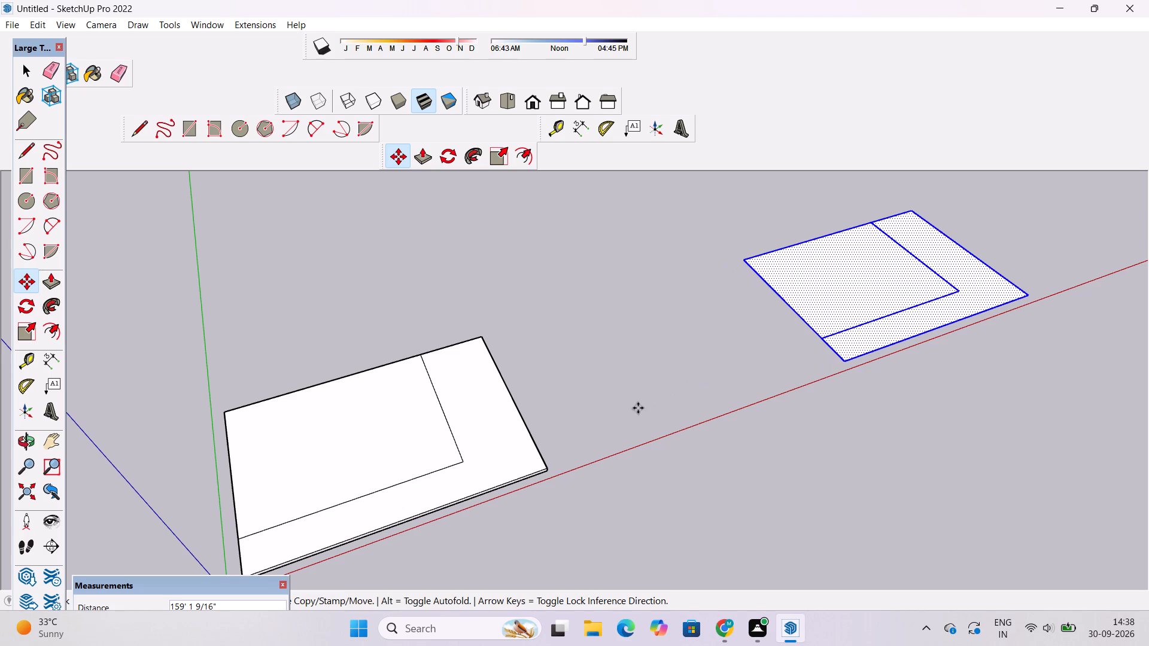
{"action": "key", "text": "space"}
Push/Pull the large rectangular face on the original slab up by 25', leaving the L-shaped strip at slab level.
{"action": "type", "text": "o"}
{"action": "scroll", "coordinate": [442, 449], "scroll_direction": "up", "scroll_amount": 1}
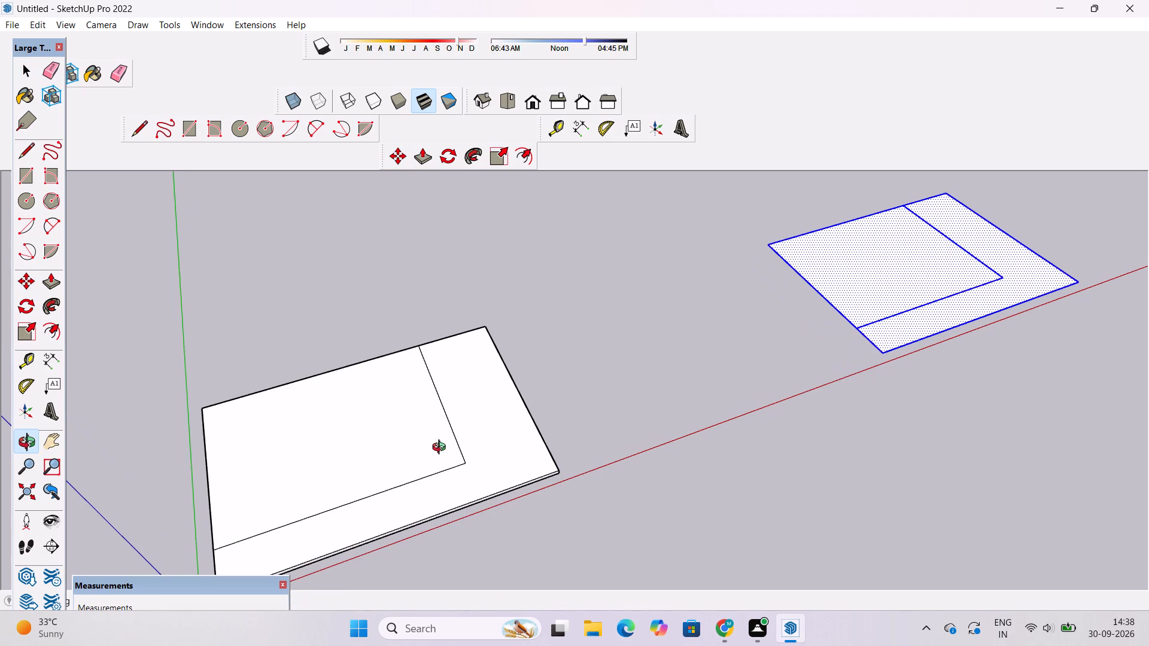
{"action": "left_click_drag", "start_coordinate": [369, 461], "coordinate": [433, 432], "text": "shift"}
{"action": "scroll", "coordinate": [427, 439], "scroll_direction": "up", "scroll_amount": 2}
{"action": "left_click_drag", "start_coordinate": [417, 447], "coordinate": [434, 435], "text": "shift"}
{"action": "scroll", "coordinate": [420, 465], "scroll_direction": "up", "scroll_amount": 2}
{"action": "left_click_drag", "start_coordinate": [375, 474], "coordinate": [543, 392], "text": "shift"}
{"action": "left_click_drag", "start_coordinate": [502, 450], "coordinate": [502, 429]}
{"action": "scroll", "coordinate": [466, 437], "scroll_direction": "up", "scroll_amount": 5}
{"action": "left_click_drag", "start_coordinate": [431, 436], "coordinate": [542, 400]}
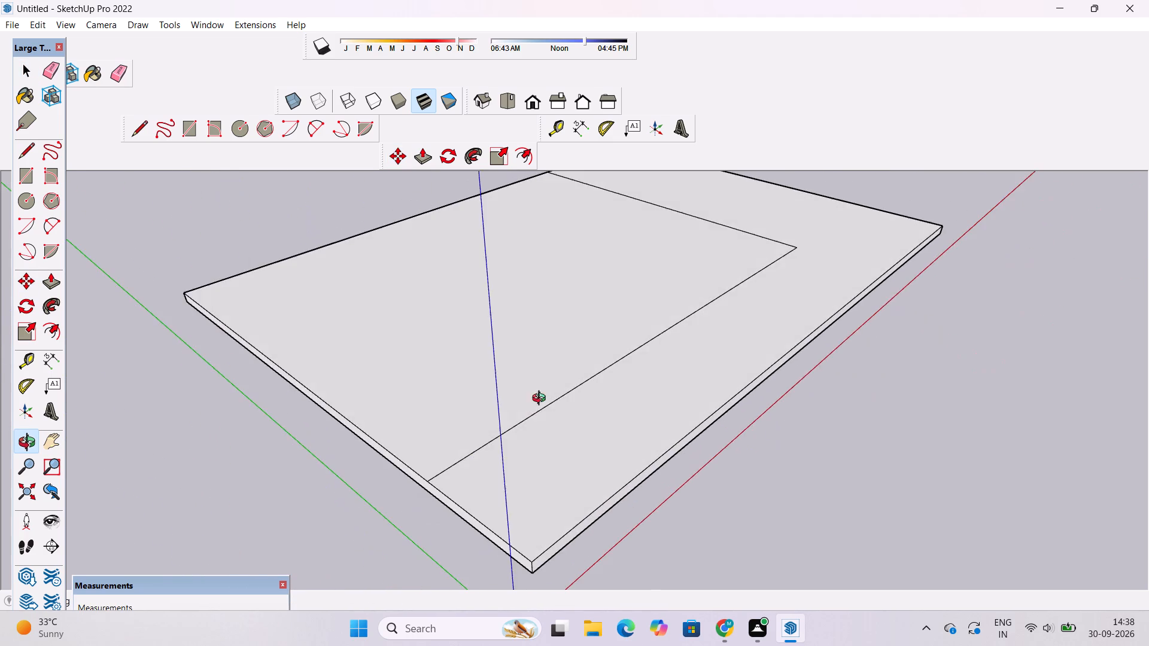
{"action": "left_click_drag", "start_coordinate": [528, 441], "coordinate": [478, 447]}
{"action": "left_click", "coordinate": [474, 446], "text": "shift"}
{"action": "left_click_drag", "start_coordinate": [479, 461], "coordinate": [417, 481]}
{"action": "scroll", "coordinate": [434, 443], "scroll_direction": "up", "scroll_amount": 3}
{"action": "left_click_drag", "start_coordinate": [434, 440], "coordinate": [428, 467], "text": "shift"}
{"action": "left_click_drag", "start_coordinate": [412, 473], "coordinate": [511, 429]}
{"action": "scroll", "coordinate": [511, 429], "scroll_direction": "down", "scroll_amount": 3}
{"action": "left_click_drag", "start_coordinate": [512, 423], "coordinate": [490, 490], "text": "shift"}
{"action": "scroll", "coordinate": [484, 486], "scroll_direction": "down", "scroll_amount": 4}
{"action": "left_click_drag", "start_coordinate": [481, 480], "coordinate": [496, 459]}
{"action": "left_click_drag", "start_coordinate": [495, 462], "coordinate": [466, 482], "text": "shift"}
{"action": "key", "text": "space"}
{"action": "left_click", "coordinate": [835, 250]}
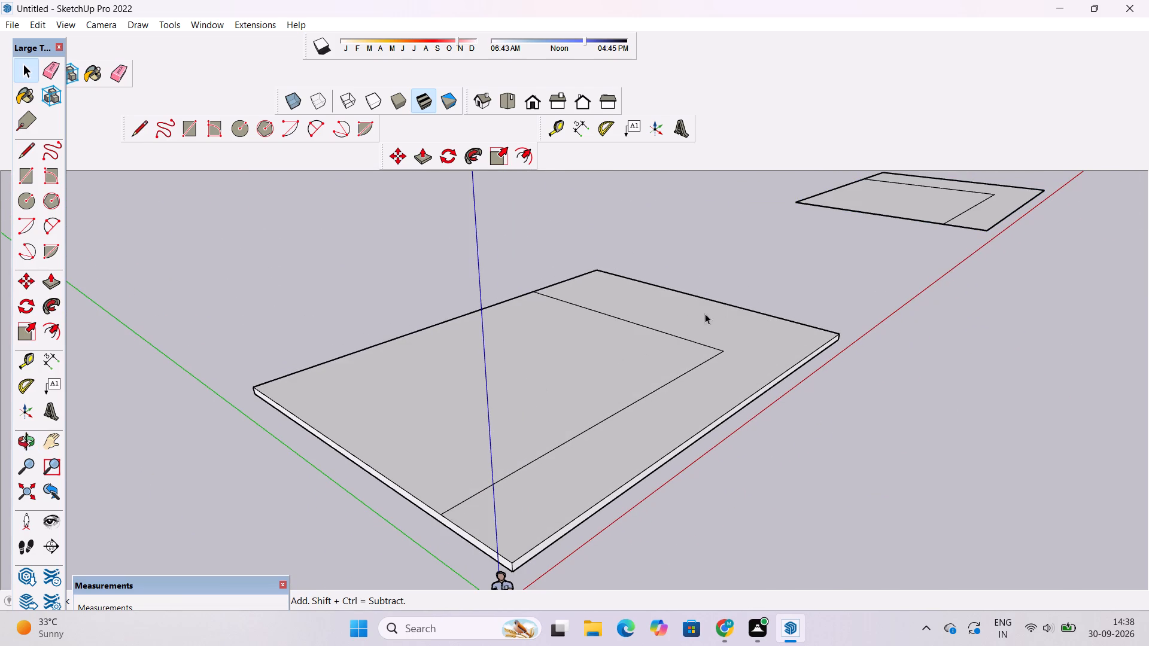
{"action": "left_click", "coordinate": [560, 373]}
{"action": "key", "text": "p"}
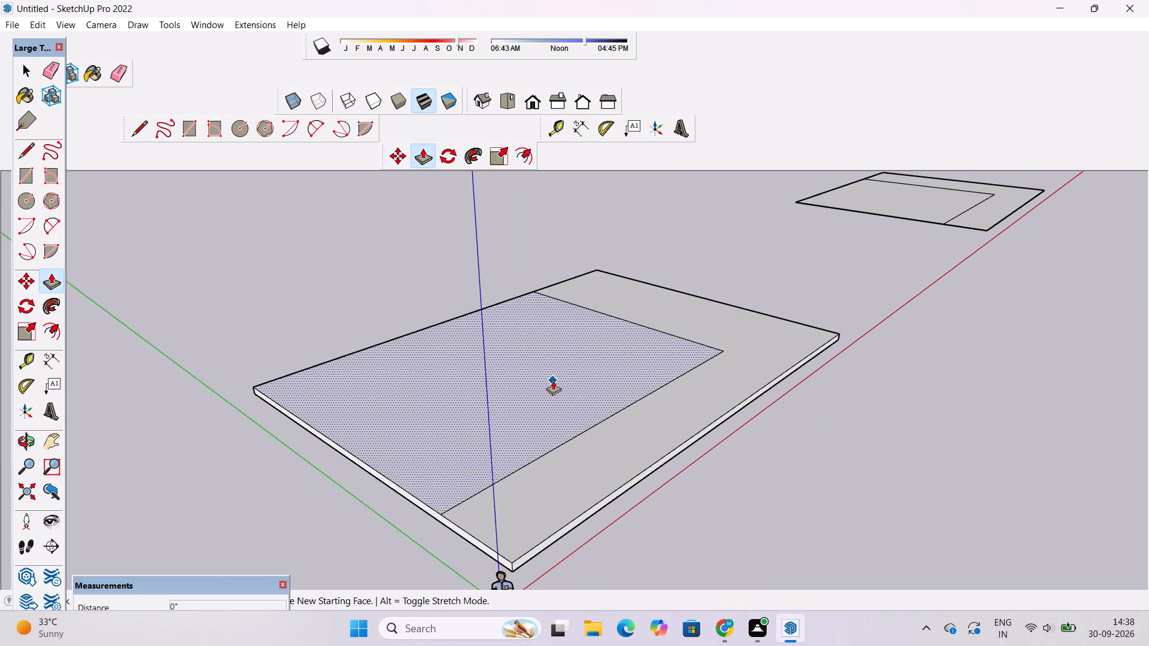
{"action": "left_click", "coordinate": [553, 380]}
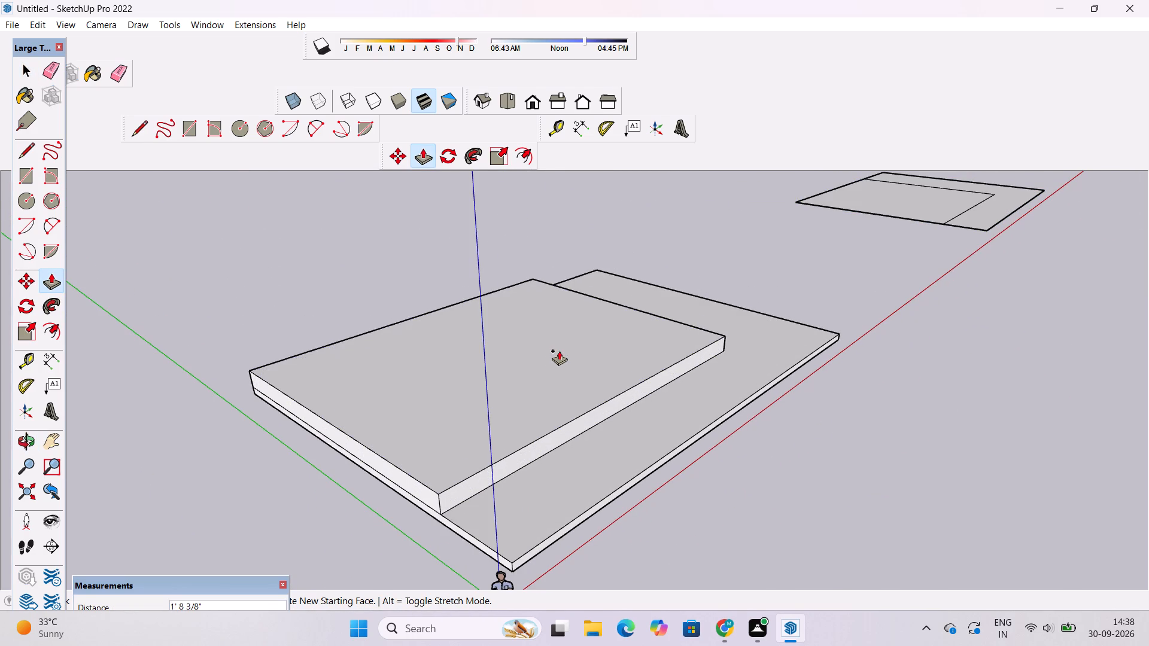
{"action": "type", "text": "25'"}
{"action": "key", "text": "Return"}
Examine the raised block, the L-shaped strip around it and the copied outline from several angles and distances.
{"action": "key", "text": "o"}
{"action": "scroll", "coordinate": [555, 370], "scroll_direction": "down", "scroll_amount": 6}
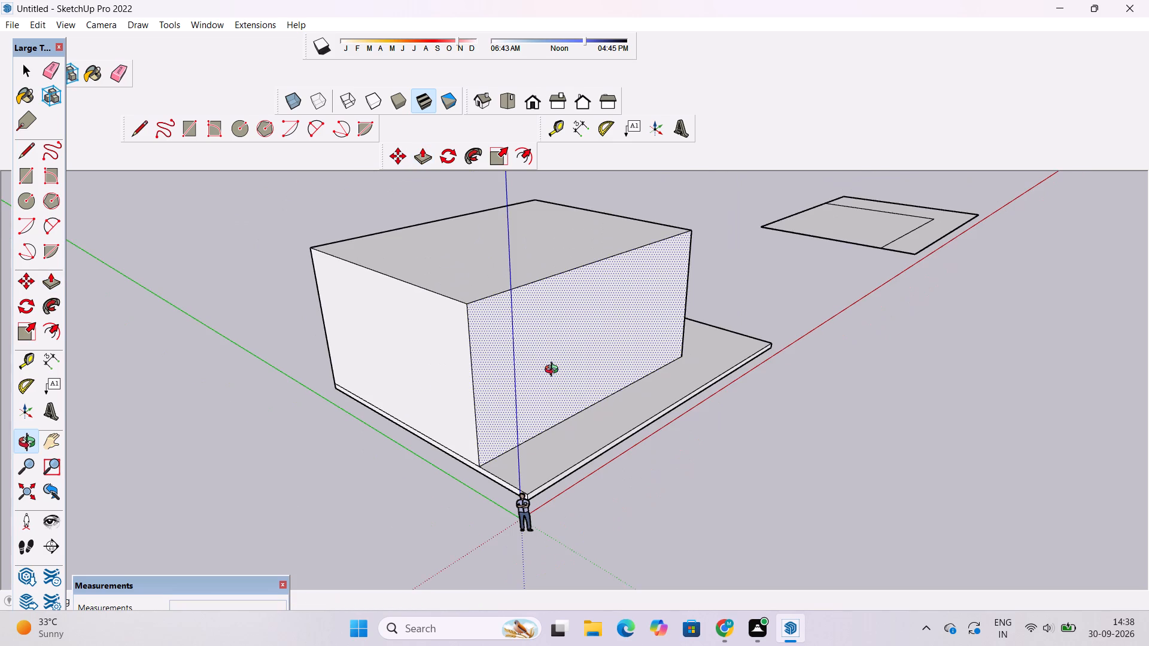
{"action": "scroll", "coordinate": [554, 370], "scroll_direction": "down", "scroll_amount": 3}
{"action": "left_click_drag", "start_coordinate": [627, 430], "coordinate": [564, 371]}
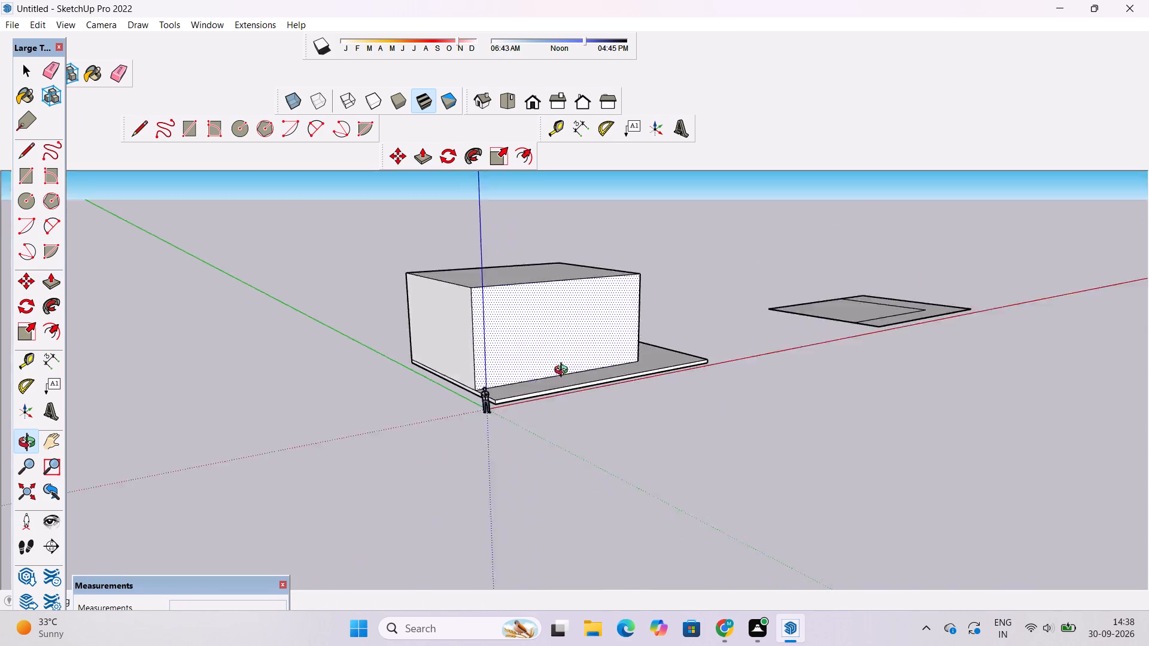
{"action": "left_click_drag", "start_coordinate": [564, 371], "coordinate": [400, 305]}
{"action": "scroll", "coordinate": [543, 342], "scroll_direction": "up", "scroll_amount": 6}
{"action": "left_click_drag", "start_coordinate": [572, 307], "coordinate": [574, 389]}
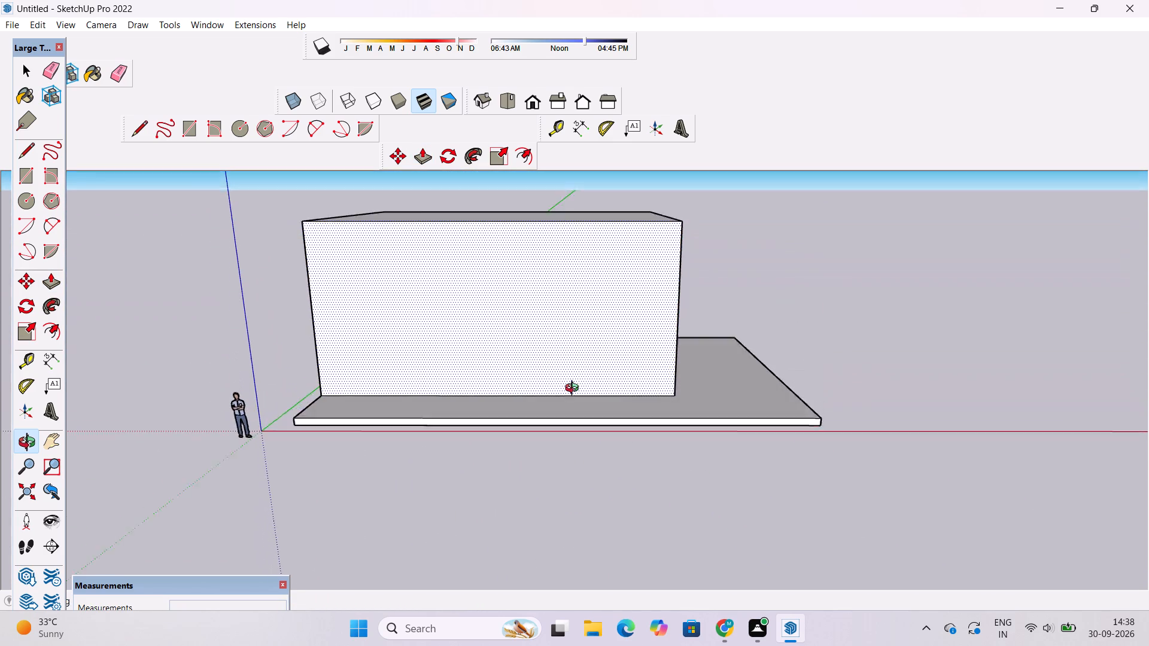
{"action": "left_click_drag", "start_coordinate": [574, 389], "coordinate": [568, 413]}
{"action": "scroll", "coordinate": [566, 404], "scroll_direction": "down", "scroll_amount": 5}
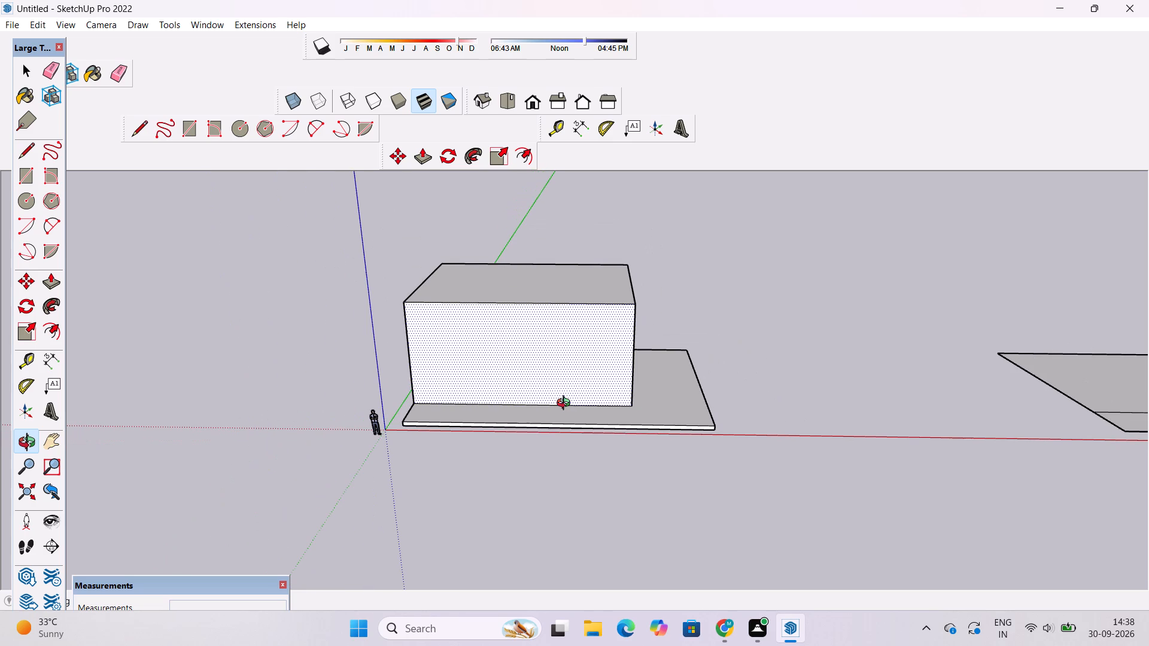
{"action": "scroll", "coordinate": [566, 403], "scroll_direction": "up", "scroll_amount": 4}
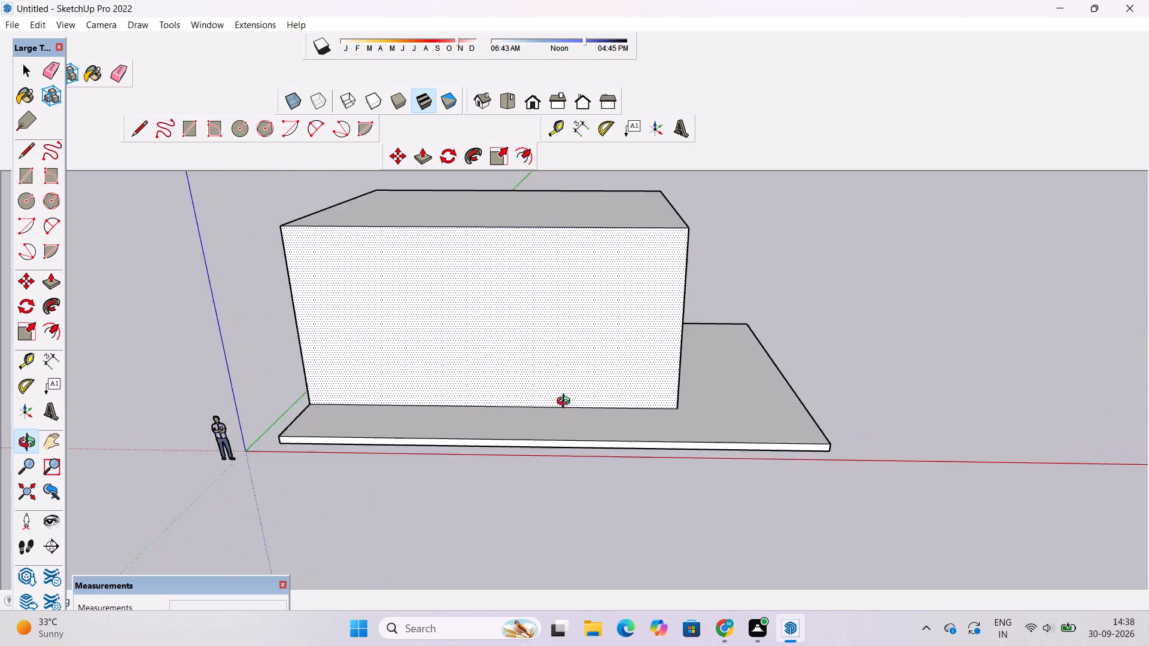
{"action": "scroll", "coordinate": [566, 403], "scroll_direction": "up", "scroll_amount": 2}
{"action": "left_click_drag", "start_coordinate": [704, 330], "coordinate": [600, 419], "text": "shift"}
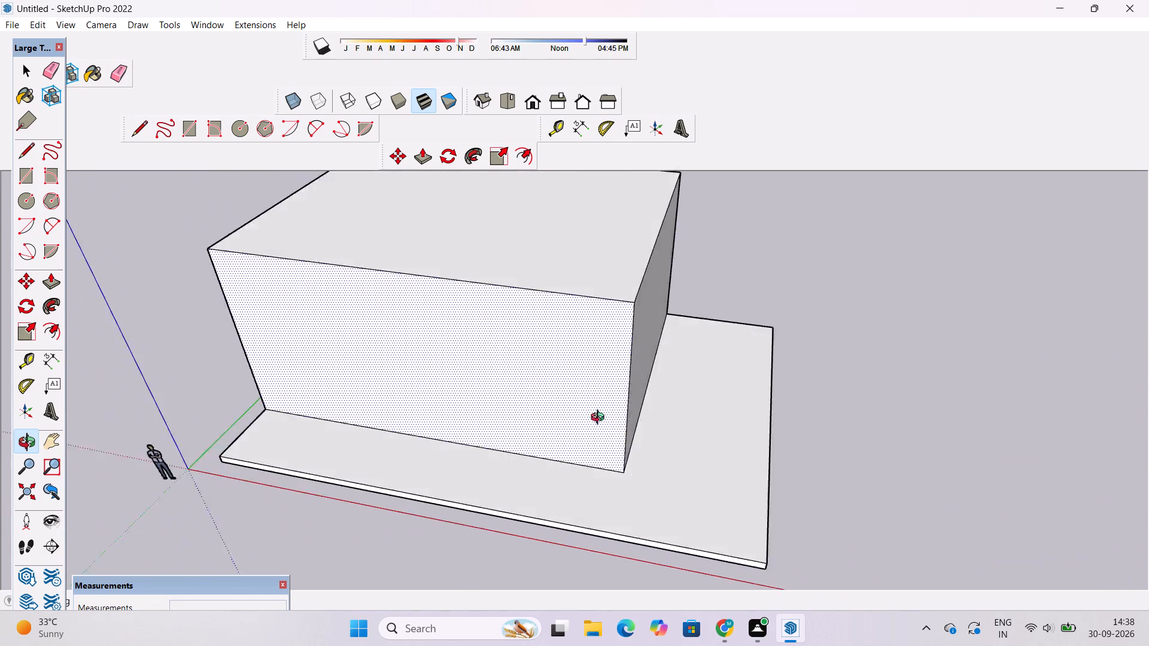
{"action": "left_click_drag", "start_coordinate": [600, 419], "coordinate": [472, 389], "text": "shift"}
{"action": "scroll", "coordinate": [451, 383], "scroll_direction": "down", "scroll_amount": 5}
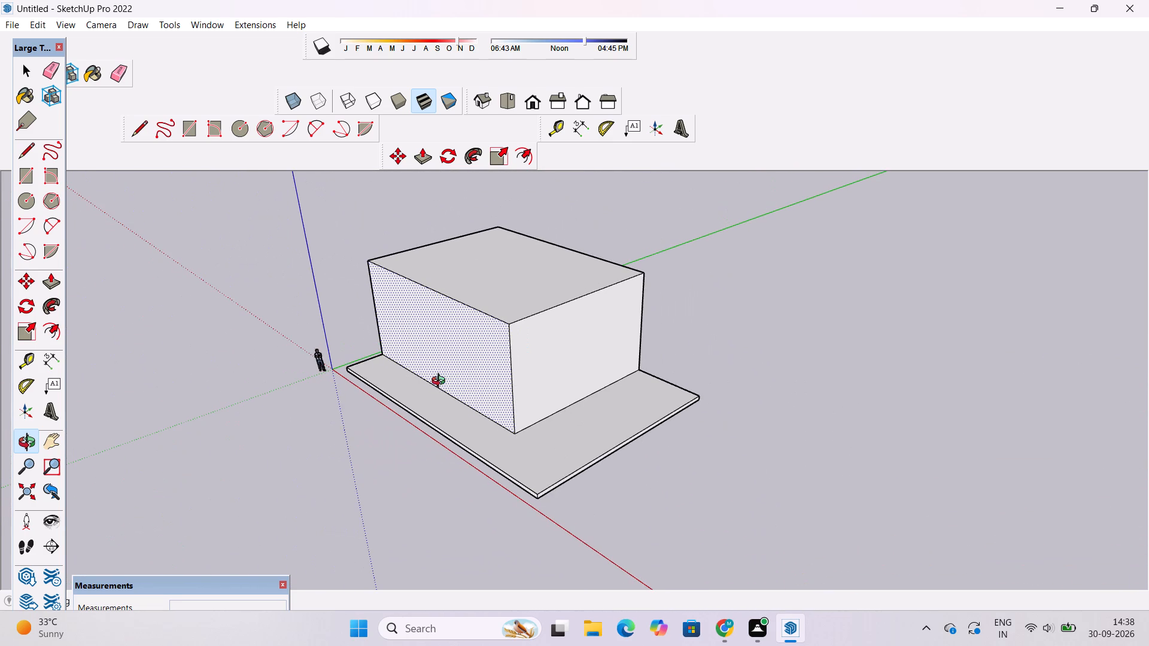
{"action": "left_click_drag", "start_coordinate": [441, 382], "coordinate": [511, 411]}
{"action": "scroll", "coordinate": [551, 373], "scroll_direction": "up", "scroll_amount": 1}
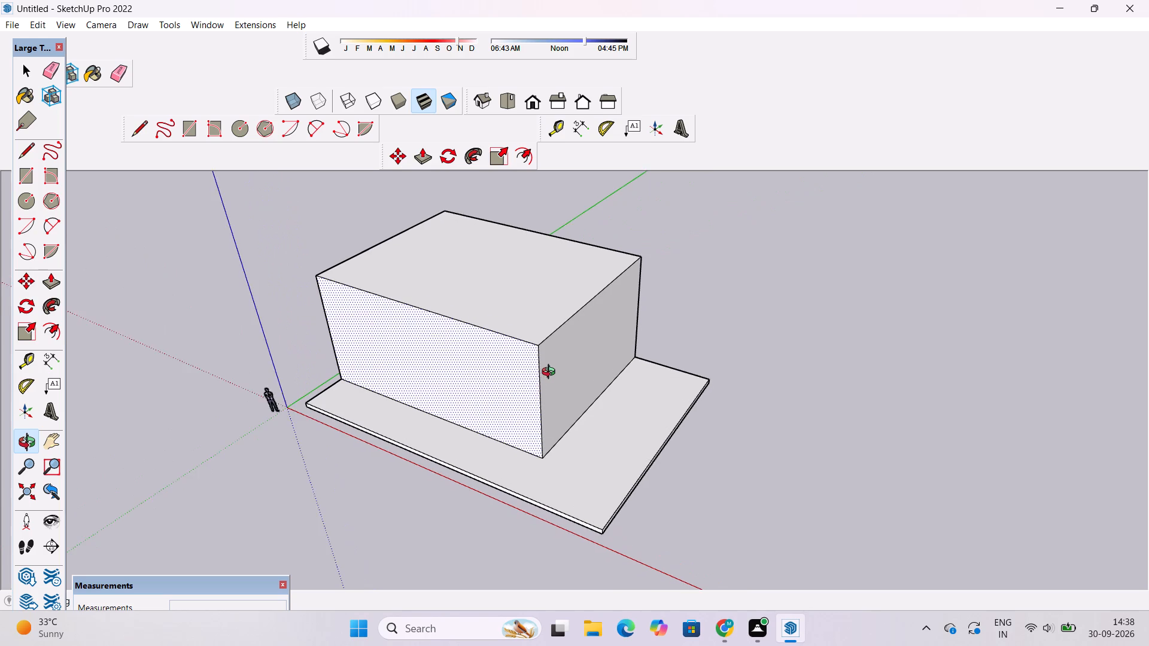
{"action": "scroll", "coordinate": [551, 373], "scroll_direction": "up", "scroll_amount": 5}
{"action": "scroll", "coordinate": [551, 373], "scroll_direction": "down", "scroll_amount": 5}
{"action": "left_click_drag", "start_coordinate": [564, 389], "coordinate": [482, 342], "text": "shift"}
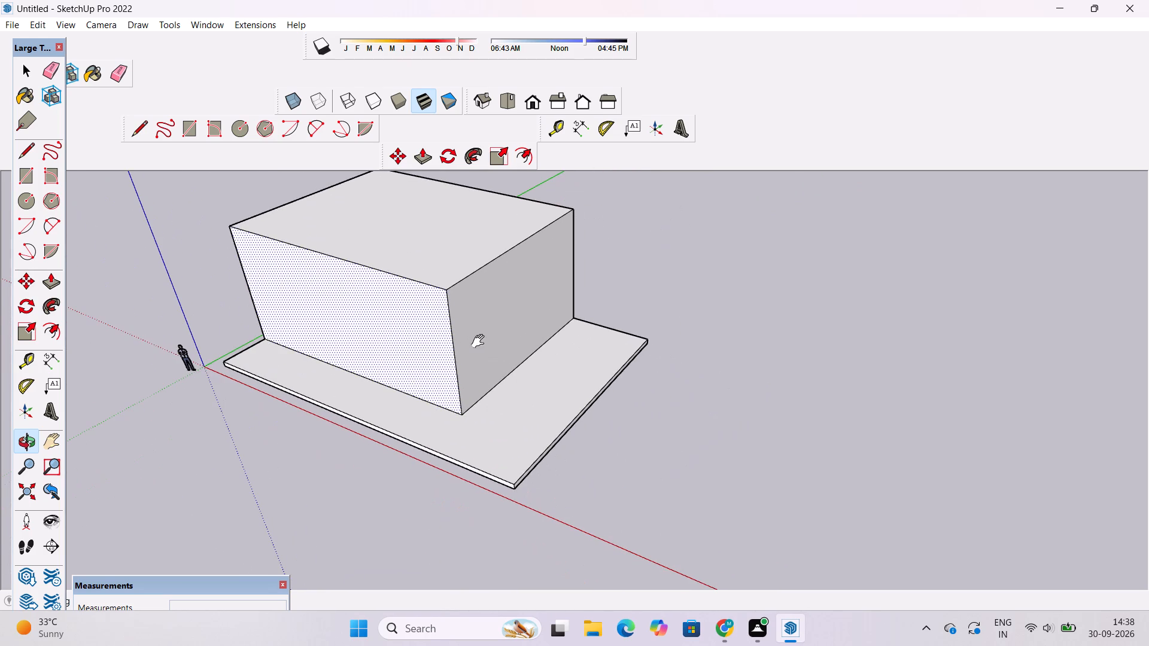
{"action": "left_click_drag", "start_coordinate": [507, 421], "coordinate": [651, 431]}
{"action": "scroll", "coordinate": [589, 415], "scroll_direction": "up", "scroll_amount": 3}
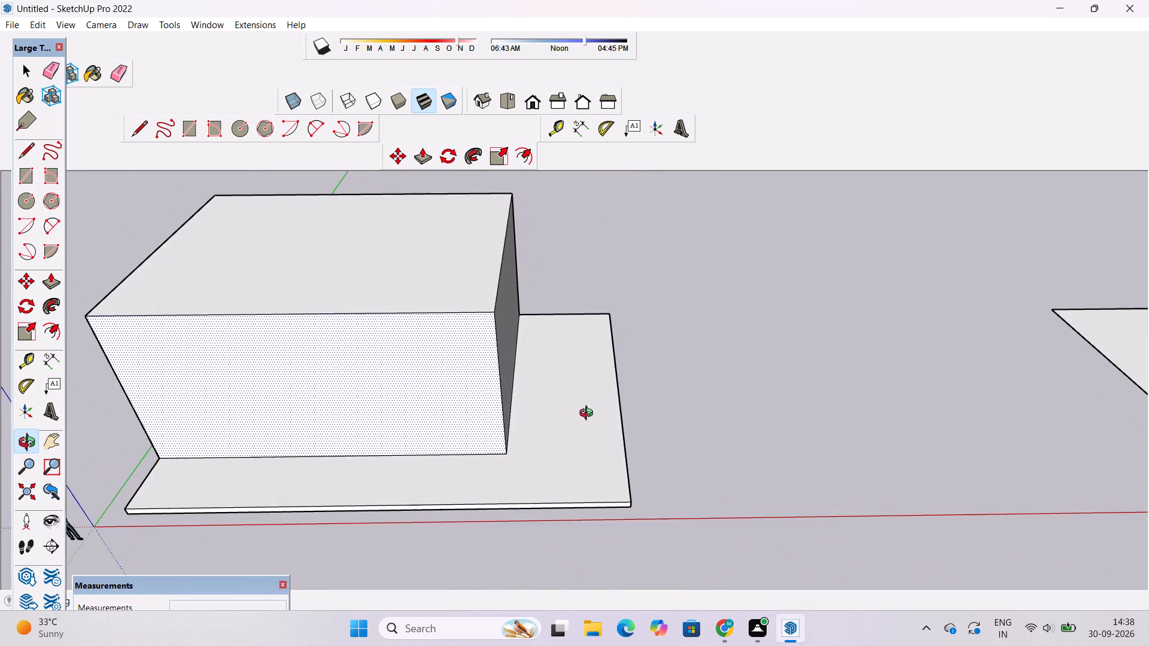
{"action": "left_click_drag", "start_coordinate": [539, 426], "coordinate": [555, 378]}
{"action": "scroll", "coordinate": [555, 378], "scroll_direction": "down", "scroll_amount": 3}
{"action": "scroll", "coordinate": [497, 374], "scroll_direction": "down", "scroll_amount": 2}
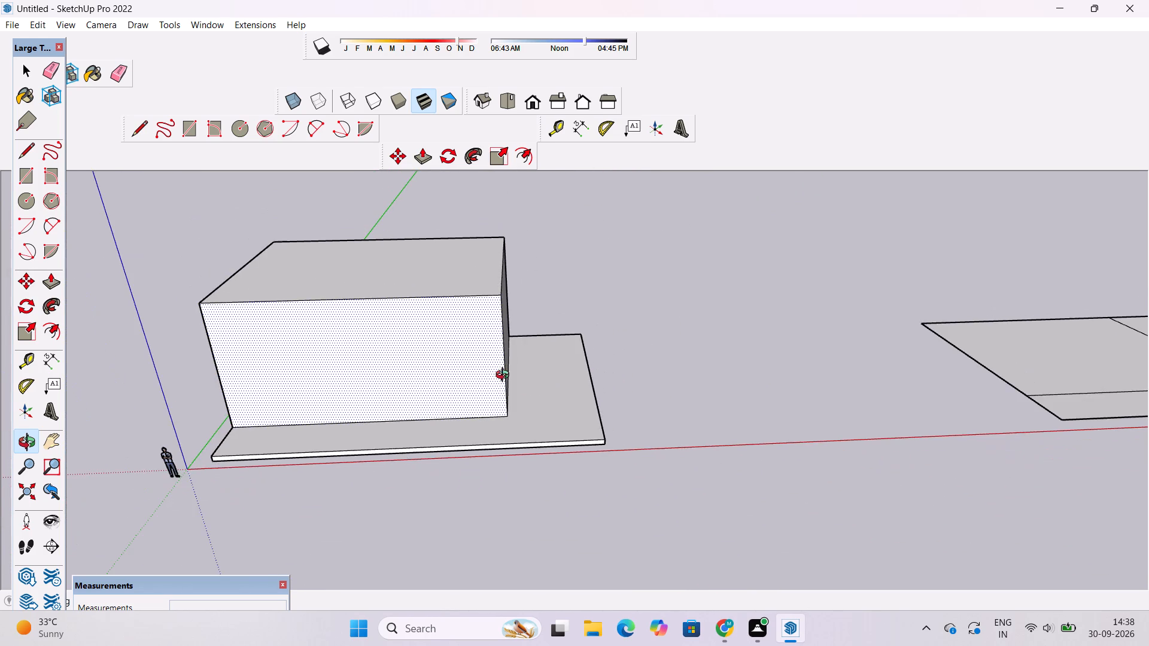
{"action": "scroll", "coordinate": [512, 375], "scroll_direction": "up", "scroll_amount": 3}
{"action": "left_click_drag", "start_coordinate": [542, 369], "coordinate": [548, 308], "text": "shift"}
{"action": "scroll", "coordinate": [545, 310], "scroll_direction": "down", "scroll_amount": 4}
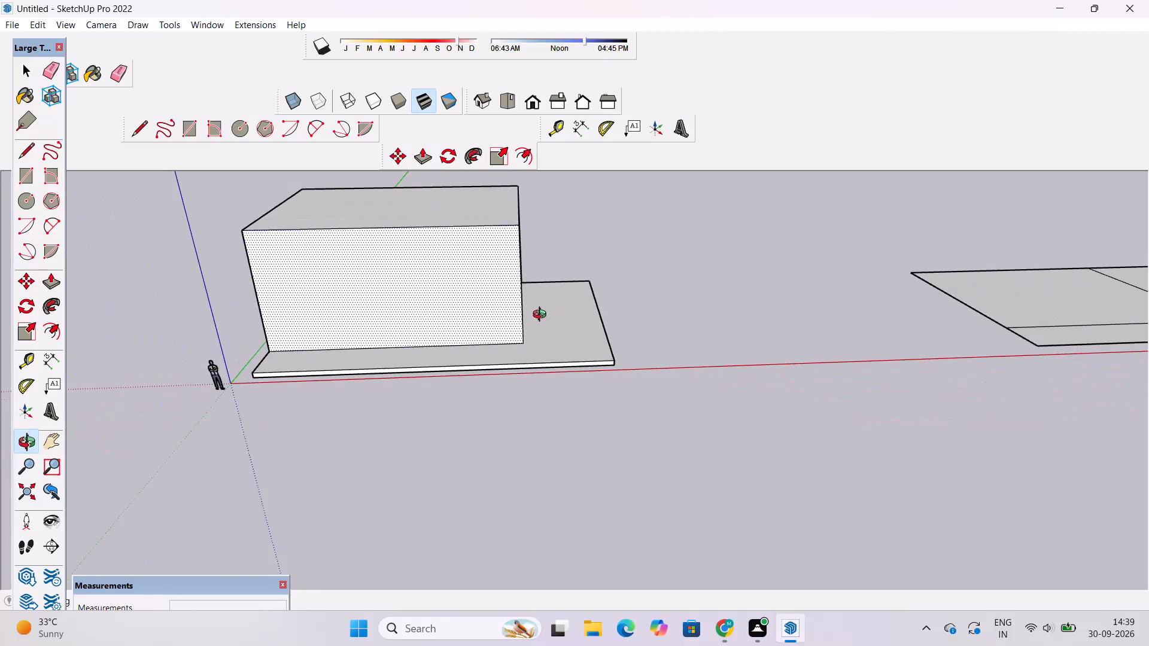
{"action": "left_click_drag", "start_coordinate": [548, 341], "coordinate": [538, 312]}
{"action": "left_click_drag", "start_coordinate": [515, 311], "coordinate": [587, 383], "text": "shift"}
{"action": "scroll", "coordinate": [574, 375], "scroll_direction": "up", "scroll_amount": 3}
{"action": "left_click_drag", "start_coordinate": [572, 361], "coordinate": [556, 426], "text": "shift"}
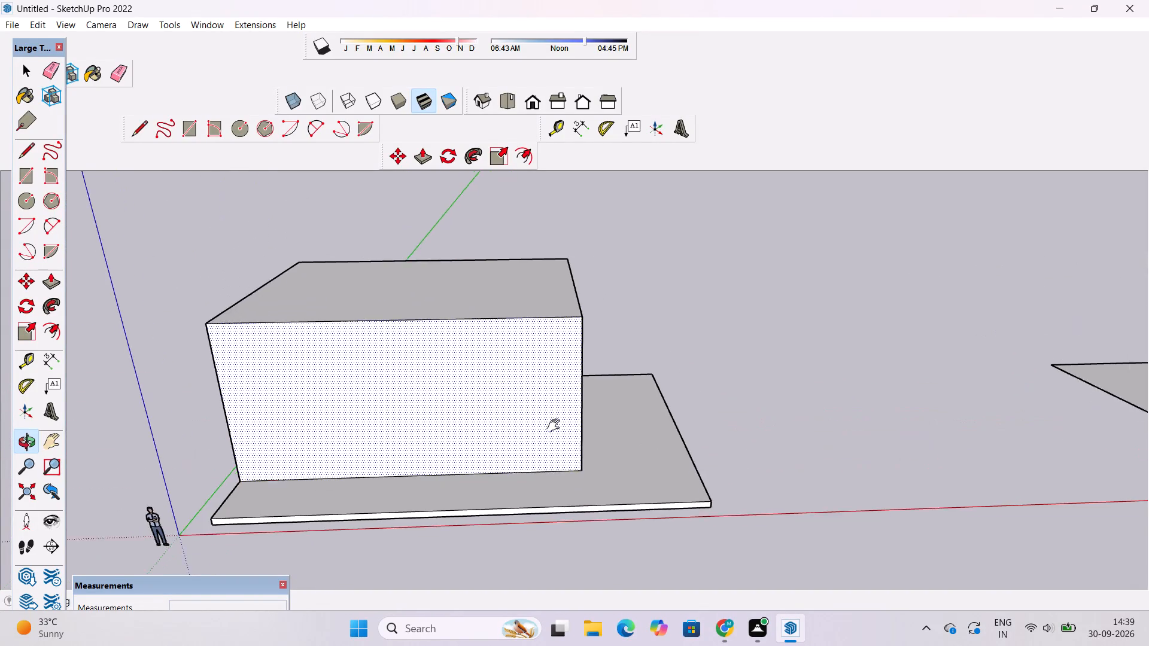
{"action": "left_click_drag", "start_coordinate": [556, 426], "coordinate": [555, 427], "text": "shift"}
{"action": "left_click_drag", "start_coordinate": [668, 342], "coordinate": [473, 412]}
{"action": "left_click_drag", "start_coordinate": [476, 419], "coordinate": [661, 351]}
{"action": "left_click_drag", "start_coordinate": [658, 367], "coordinate": [561, 336], "text": "shift"}
{"action": "left_click_drag", "start_coordinate": [567, 364], "coordinate": [482, 443]}
{"action": "scroll", "coordinate": [509, 412], "scroll_direction": "up", "scroll_amount": 3}
{"action": "left_click_drag", "start_coordinate": [556, 415], "coordinate": [500, 489]}
{"action": "scroll", "coordinate": [577, 376], "scroll_direction": "up", "scroll_amount": 3}
{"action": "left_click_drag", "start_coordinate": [577, 374], "coordinate": [545, 462], "text": "shift"}
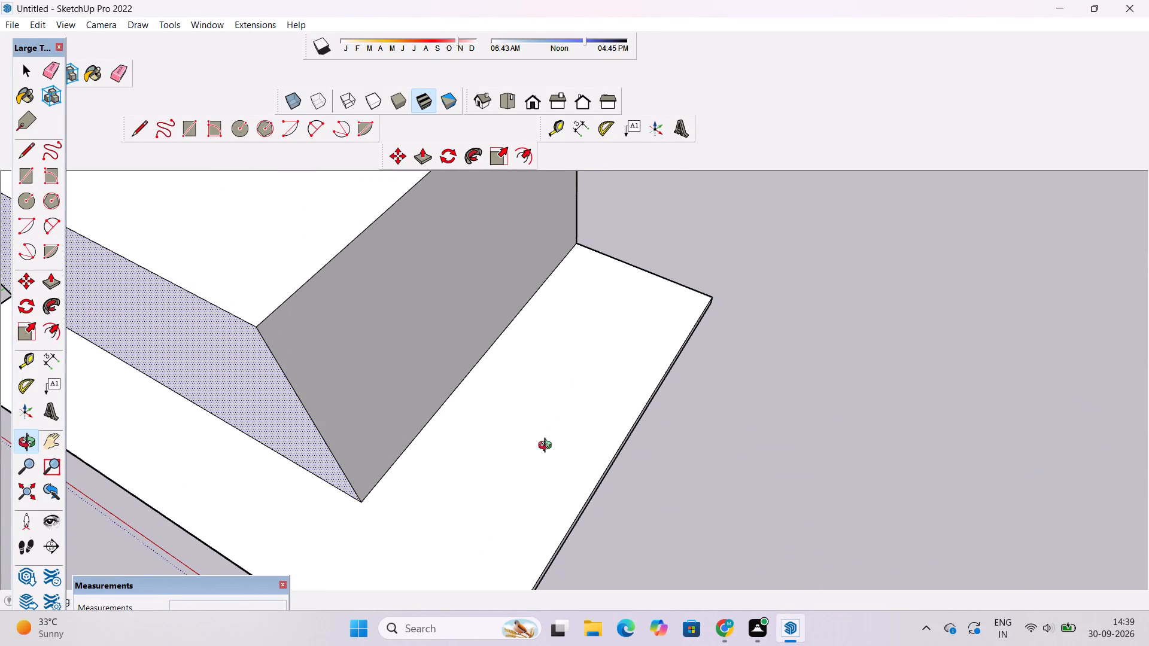
Measure the width of the slab strip beside the block along its far short edge.
{"action": "scroll", "coordinate": [558, 430], "scroll_direction": "down", "scroll_amount": 1}
{"action": "left_click_drag", "start_coordinate": [562, 426], "coordinate": [557, 443]}
{"action": "scroll", "coordinate": [590, 401], "scroll_direction": "up", "scroll_amount": 2}
{"action": "left_click_drag", "start_coordinate": [593, 392], "coordinate": [518, 501], "text": "shift"}
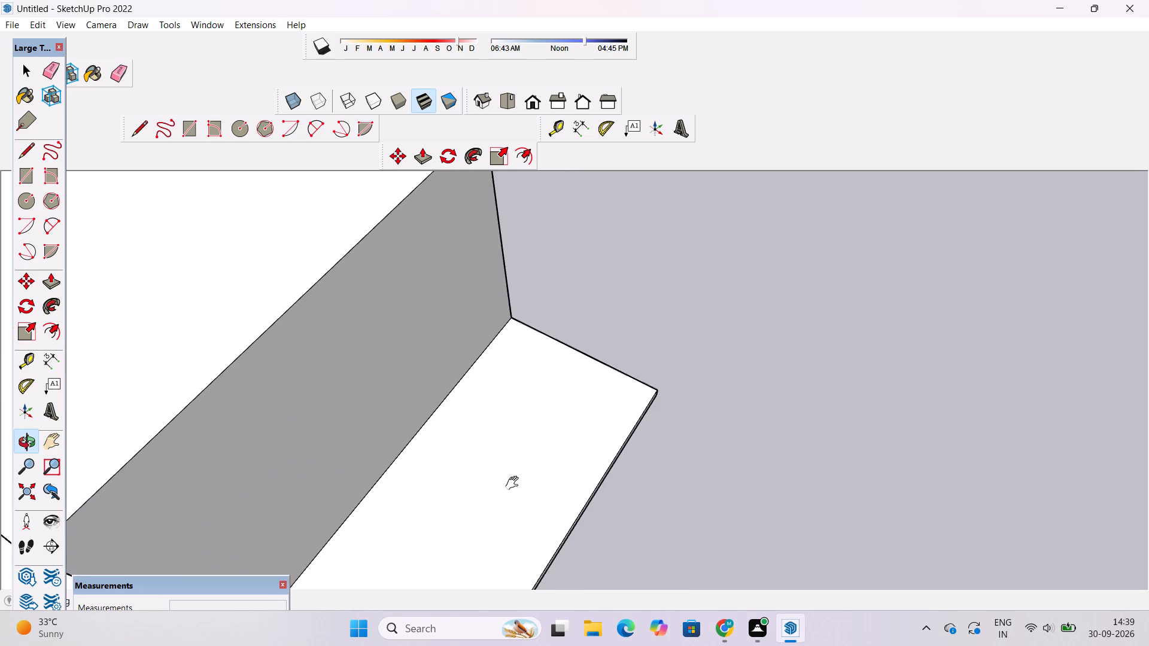
{"action": "scroll", "coordinate": [518, 459], "scroll_direction": "down", "scroll_amount": 6, "text": "shift"}
{"action": "left_click_drag", "start_coordinate": [619, 428], "coordinate": [766, 347]}
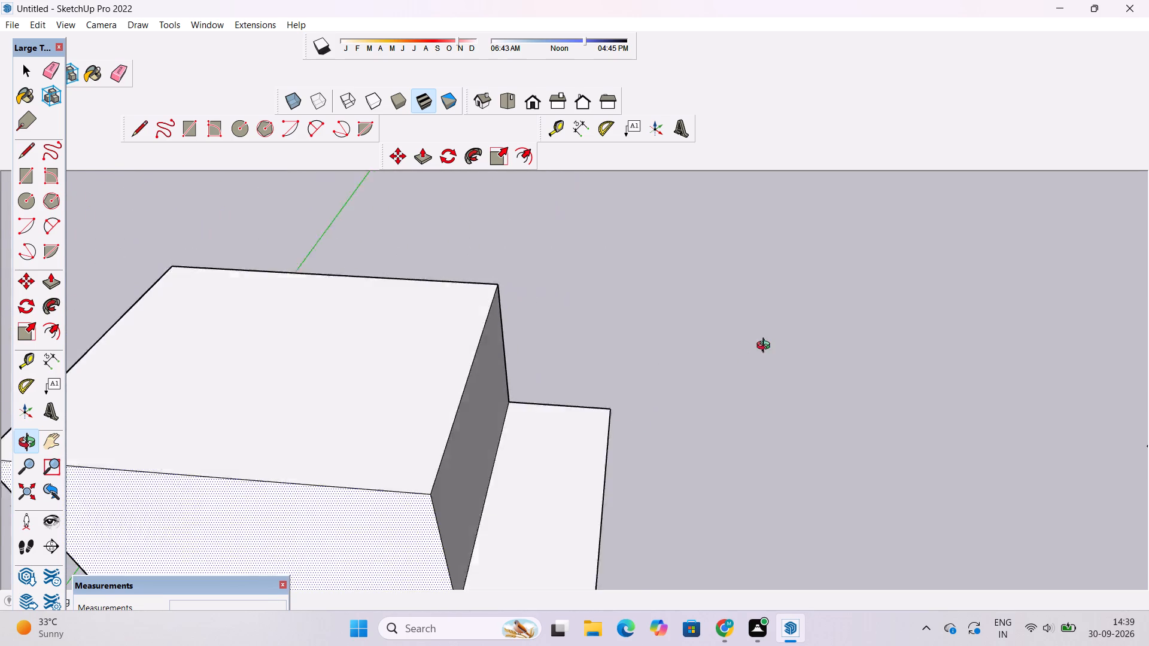
{"action": "left_click_drag", "start_coordinate": [766, 347], "coordinate": [787, 324]}
{"action": "scroll", "coordinate": [624, 420], "scroll_direction": "up", "scroll_amount": 4}
{"action": "left_click_drag", "start_coordinate": [559, 446], "coordinate": [546, 358], "text": "shift"}
{"action": "left_click_drag", "start_coordinate": [546, 371], "coordinate": [546, 483]}
{"action": "scroll", "coordinate": [518, 287], "scroll_direction": "up", "scroll_amount": 2}
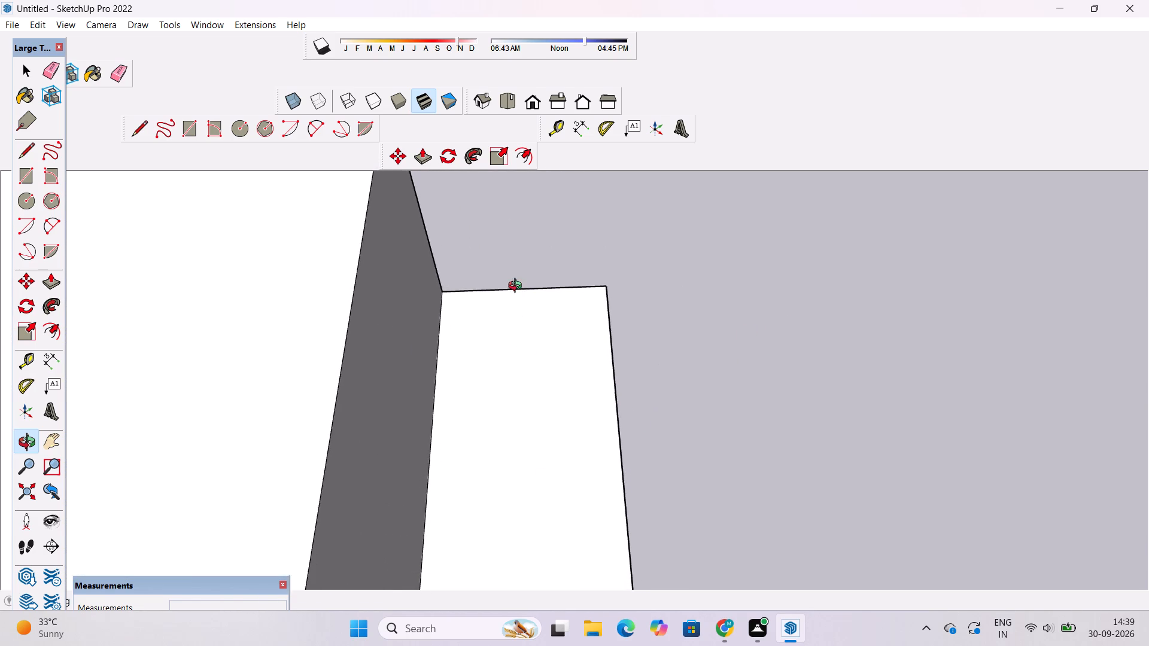
{"action": "scroll", "coordinate": [518, 287], "scroll_direction": "up", "scroll_amount": 2}
{"action": "left_click_drag", "start_coordinate": [497, 298], "coordinate": [469, 344], "text": "shift"}
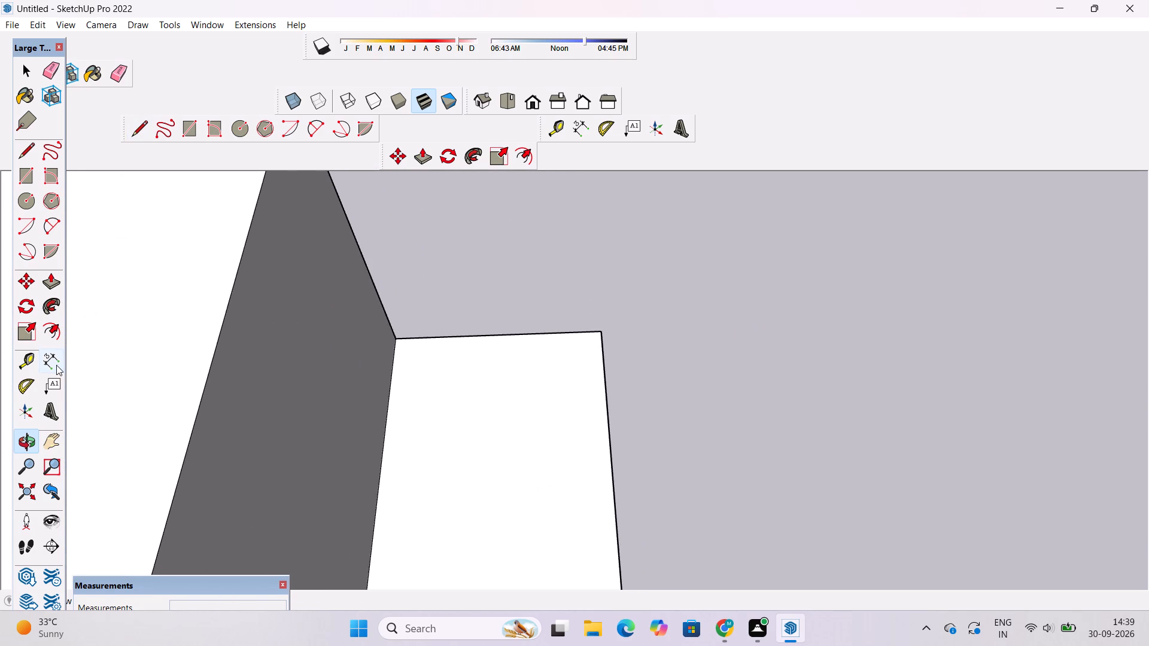
{"action": "left_click", "coordinate": [56, 365]}
{"action": "left_click", "coordinate": [397, 336]}
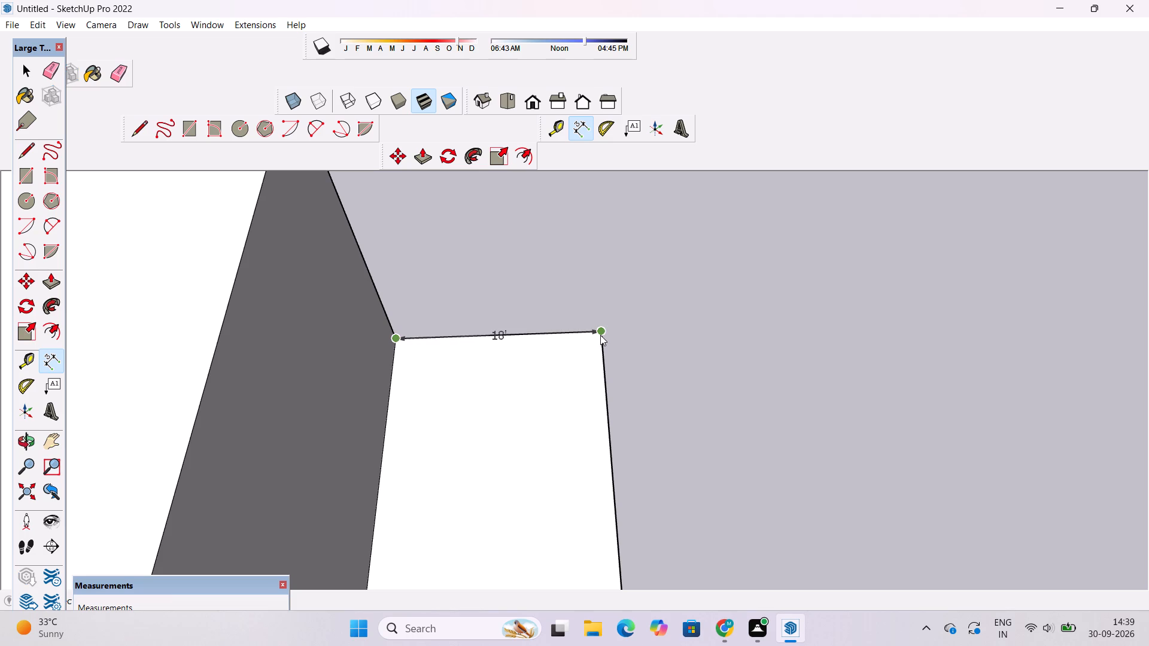
{"action": "key", "text": "space"}
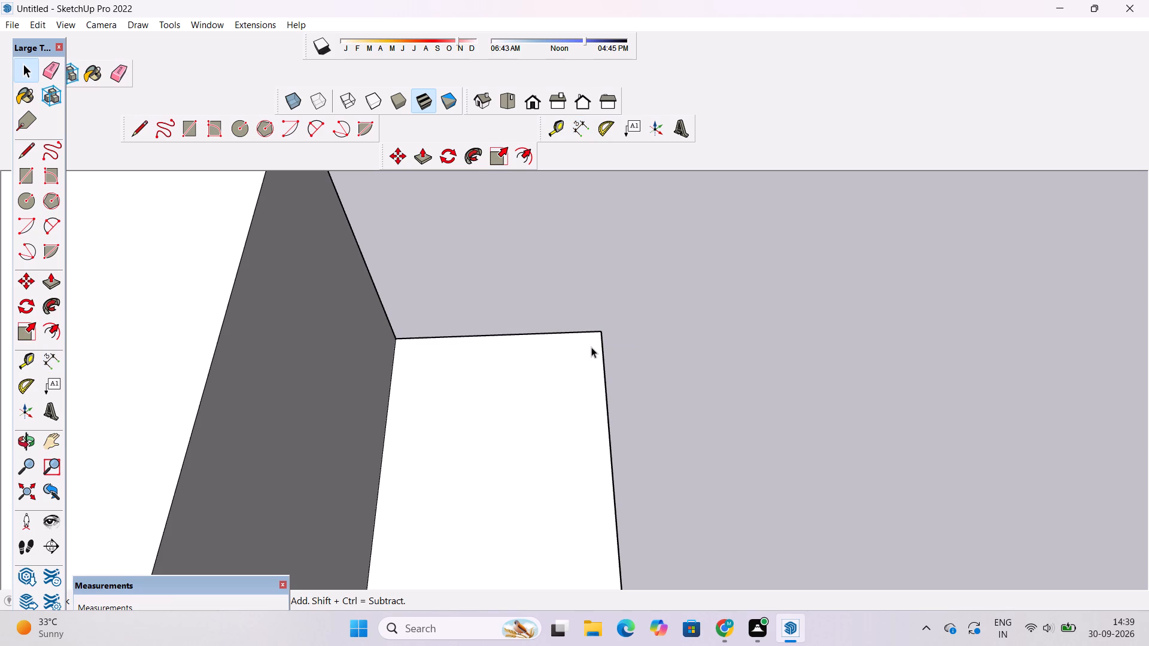
Examine the block and the slab strip beside it from several angles and distances.
{"action": "key", "text": "o"}
{"action": "scroll", "coordinate": [591, 347], "scroll_direction": "down", "scroll_amount": 9}
{"action": "left_click_drag", "start_coordinate": [560, 429], "coordinate": [557, 369]}
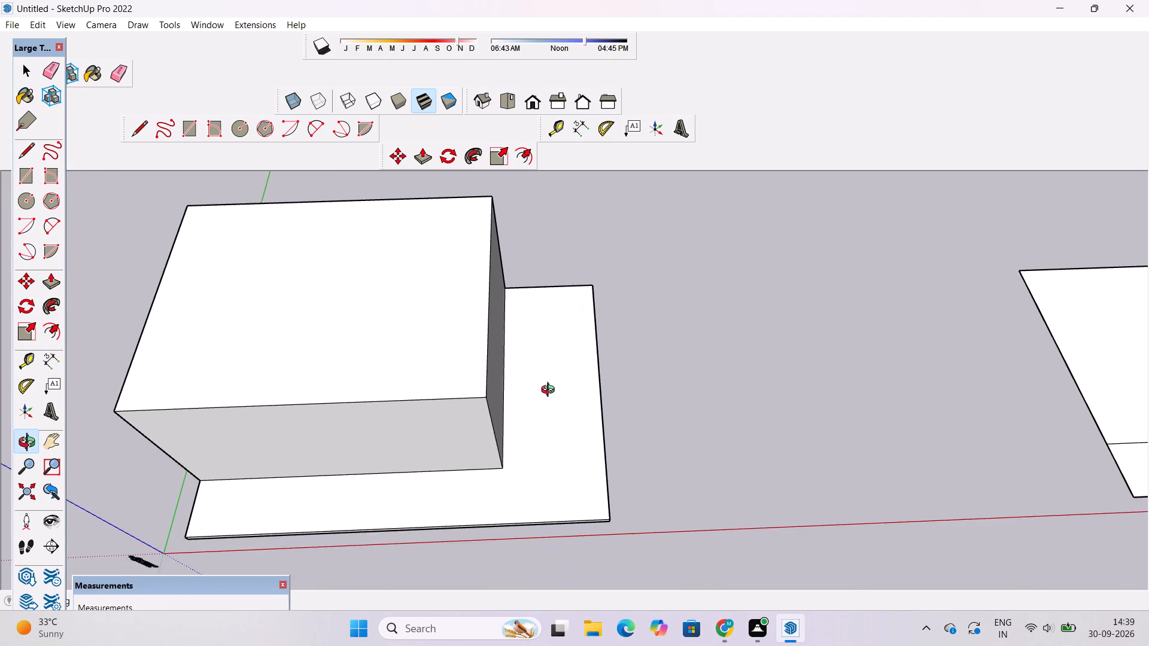
{"action": "scroll", "coordinate": [551, 391], "scroll_direction": "up", "scroll_amount": 3}
{"action": "left_click_drag", "start_coordinate": [551, 394], "coordinate": [513, 340]}
{"action": "left_click_drag", "start_coordinate": [513, 340], "coordinate": [549, 446], "text": "shift"}
{"action": "scroll", "coordinate": [548, 448], "scroll_direction": "down", "scroll_amount": 3}
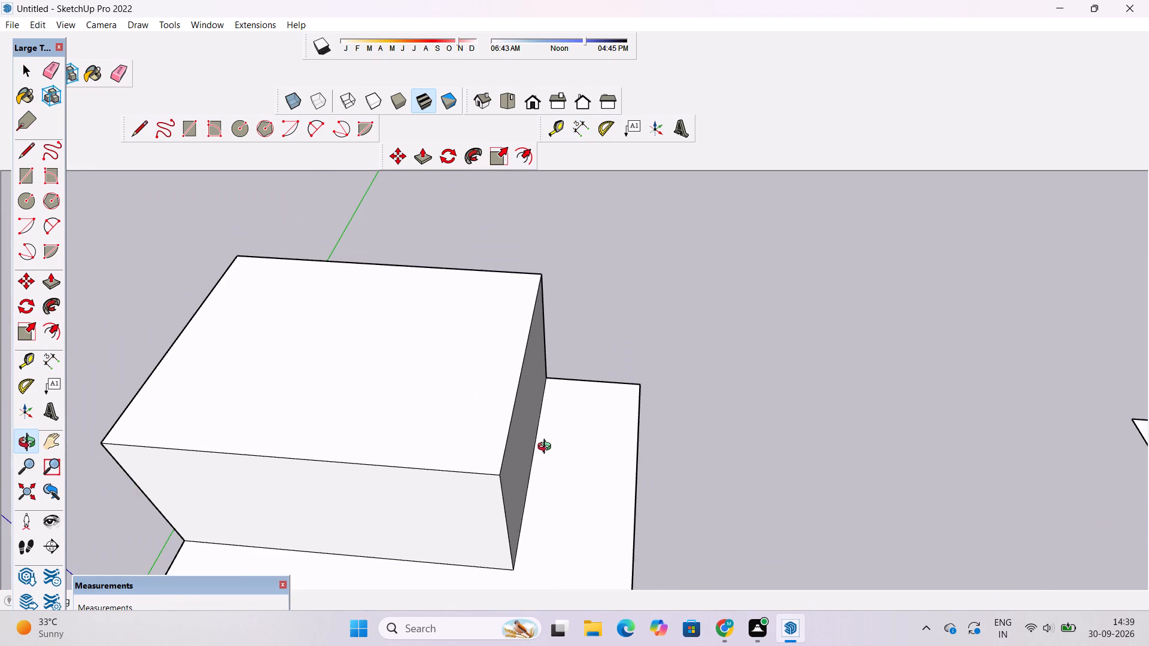
{"action": "left_click_drag", "start_coordinate": [533, 463], "coordinate": [543, 392]}
{"action": "scroll", "coordinate": [552, 427], "scroll_direction": "up", "scroll_amount": 4}
{"action": "left_click_drag", "start_coordinate": [554, 432], "coordinate": [533, 362], "text": "shift"}
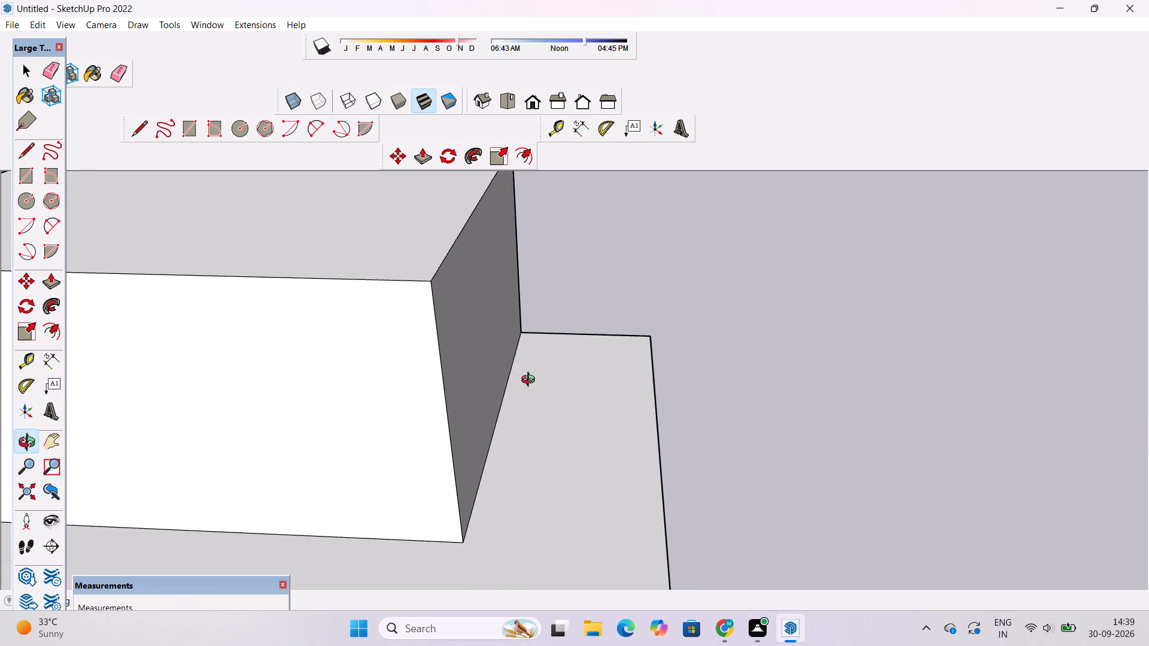
{"action": "left_click_drag", "start_coordinate": [533, 388], "coordinate": [555, 414]}
{"action": "left_click_drag", "start_coordinate": [552, 455], "coordinate": [534, 418]}
{"action": "scroll", "coordinate": [501, 419], "scroll_direction": "down", "scroll_amount": 2}
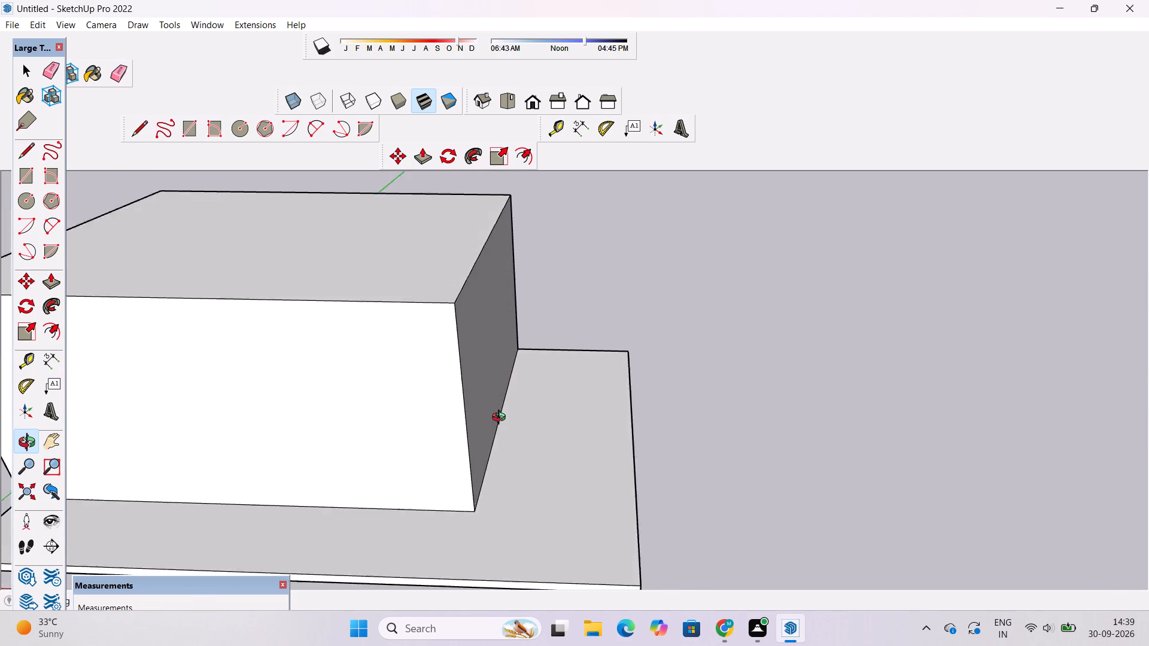
{"action": "scroll", "coordinate": [501, 419], "scroll_direction": "down", "scroll_amount": 1}
{"action": "left_click_drag", "start_coordinate": [502, 420], "coordinate": [511, 440], "text": "shift"}
{"action": "scroll", "coordinate": [511, 441], "scroll_direction": "up", "scroll_amount": 1}
{"action": "left_click_drag", "start_coordinate": [511, 441], "coordinate": [506, 427], "text": "shift"}
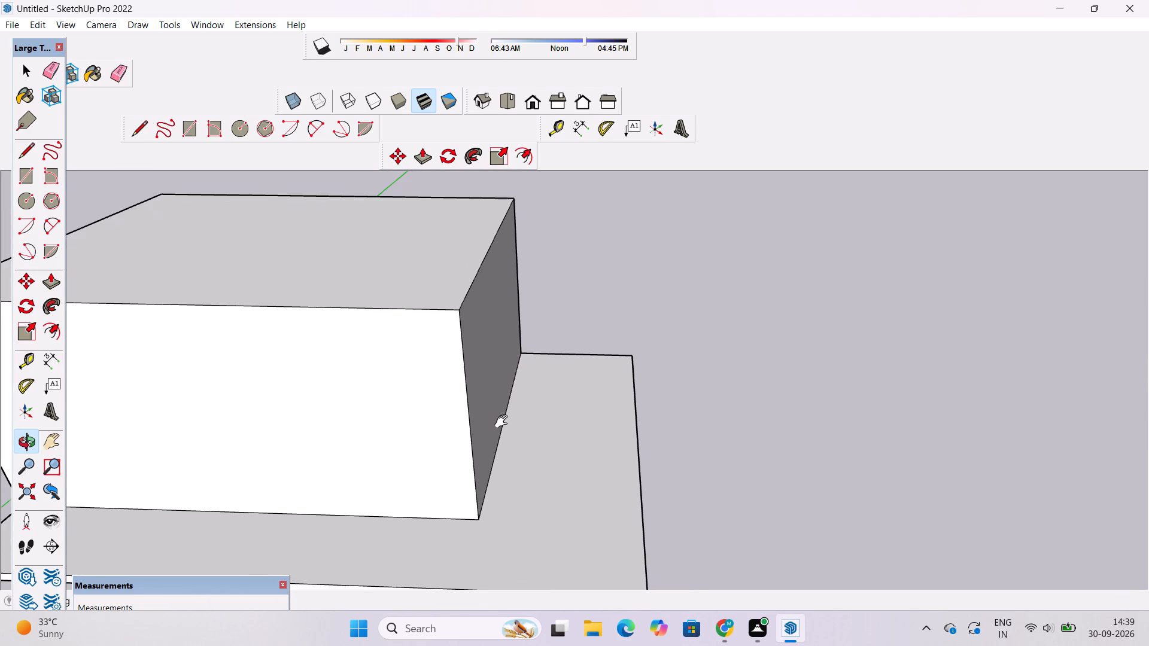
{"action": "scroll", "coordinate": [504, 422], "scroll_direction": "down", "scroll_amount": 3}
{"action": "left_click_drag", "start_coordinate": [504, 422], "coordinate": [533, 471]}
{"action": "scroll", "coordinate": [527, 479], "scroll_direction": "up", "scroll_amount": 2}
{"action": "left_click_drag", "start_coordinate": [524, 488], "coordinate": [479, 489], "text": "shift"}
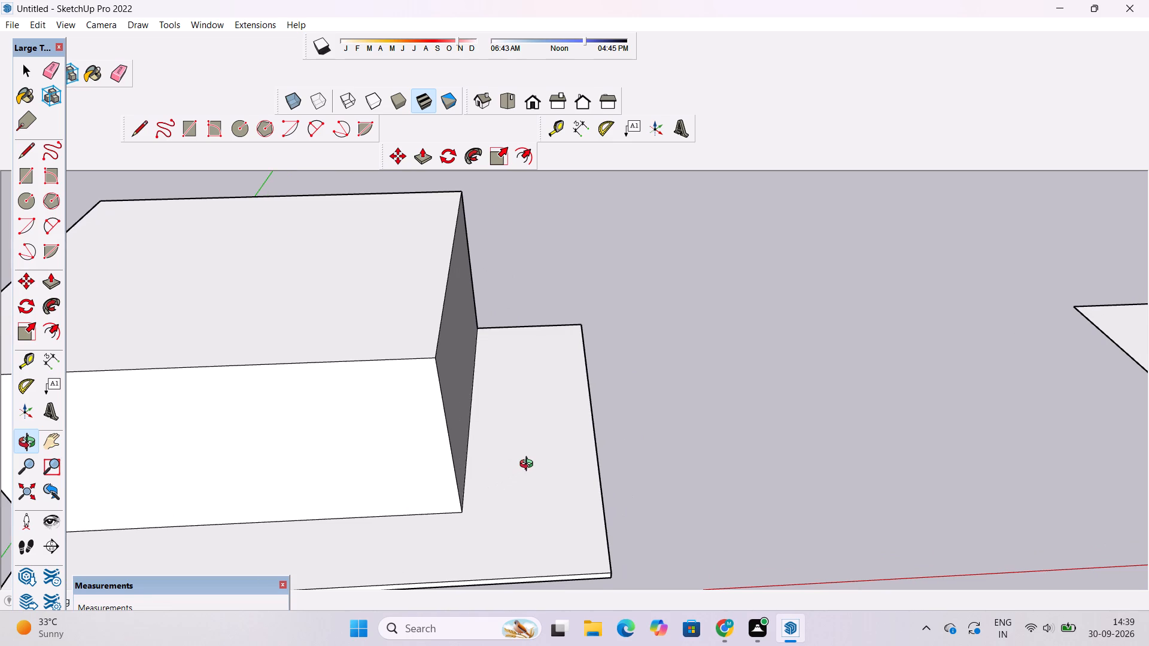
Push/Pull the slab's thin side face on the wide-strip side, parallel to the green axis, outward by 10'.
{"action": "scroll", "coordinate": [529, 465], "scroll_direction": "up", "scroll_amount": 1}
{"action": "left_click_drag", "start_coordinate": [560, 465], "coordinate": [379, 407]}
{"action": "left_click_drag", "start_coordinate": [457, 437], "coordinate": [405, 435]}
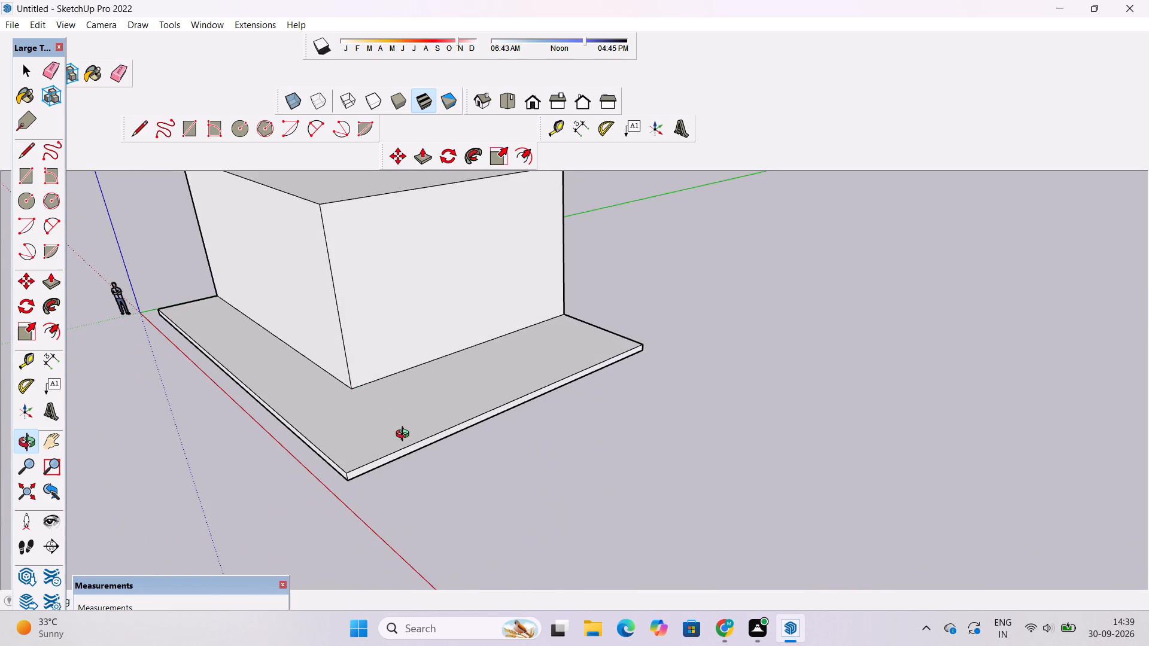
{"action": "scroll", "coordinate": [403, 441], "scroll_direction": "up", "scroll_amount": 6}
{"action": "left_click_drag", "start_coordinate": [420, 438], "coordinate": [326, 444], "text": "shift"}
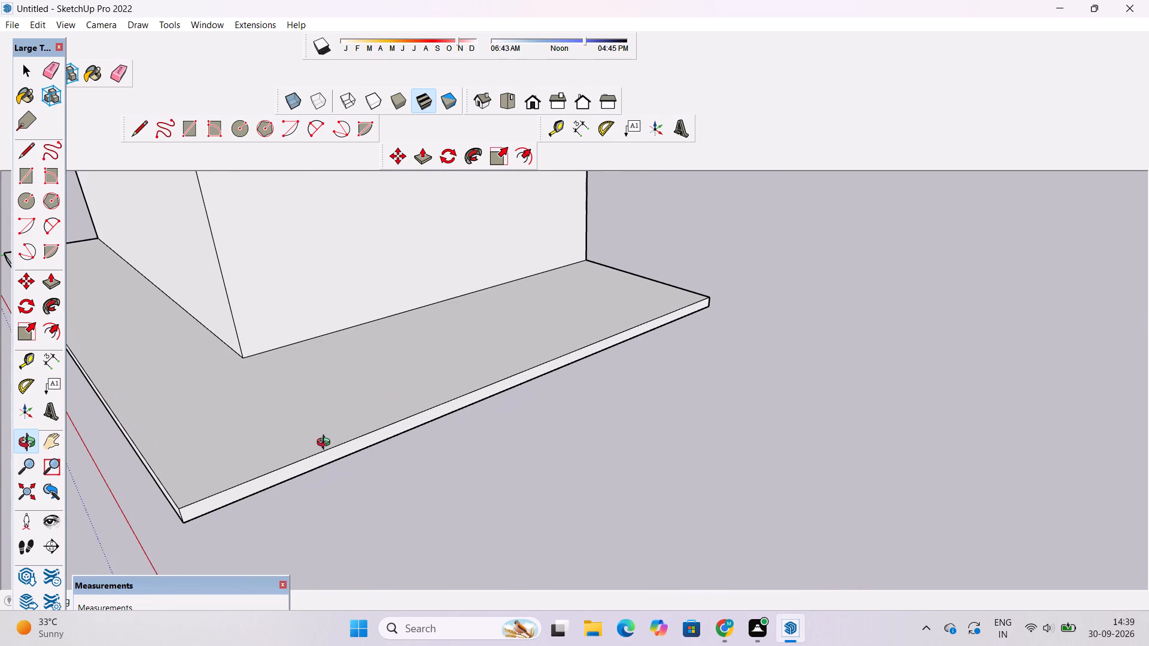
{"action": "key", "text": "p"}
{"action": "left_click", "coordinate": [367, 438]}
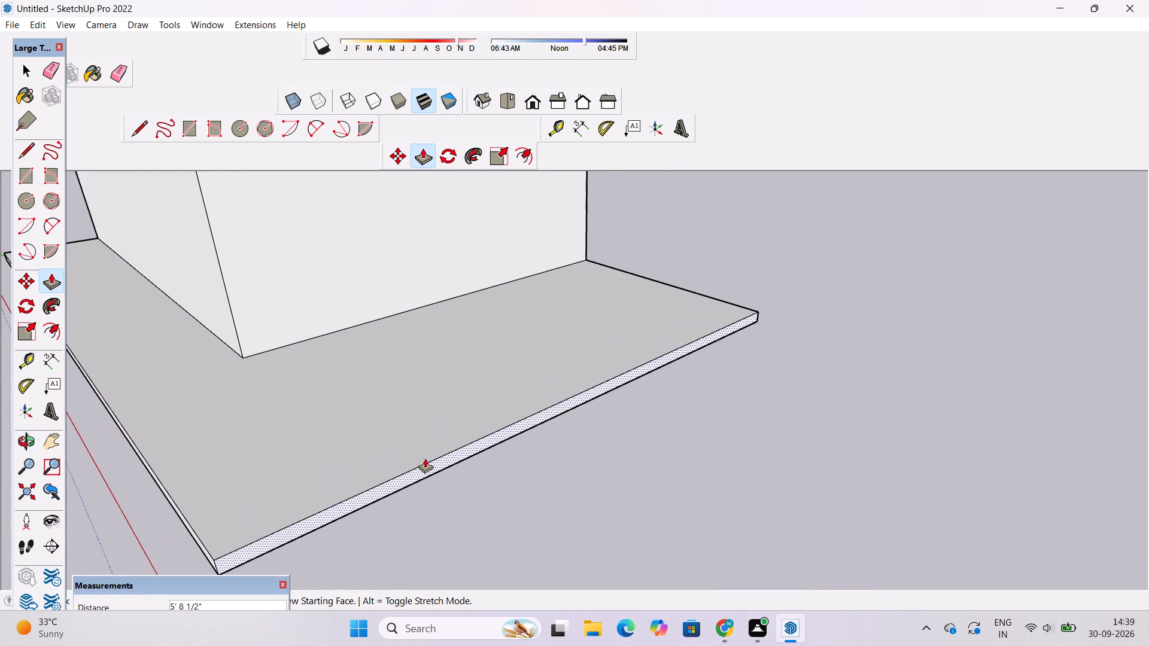
{"action": "type", "text": "10'"}
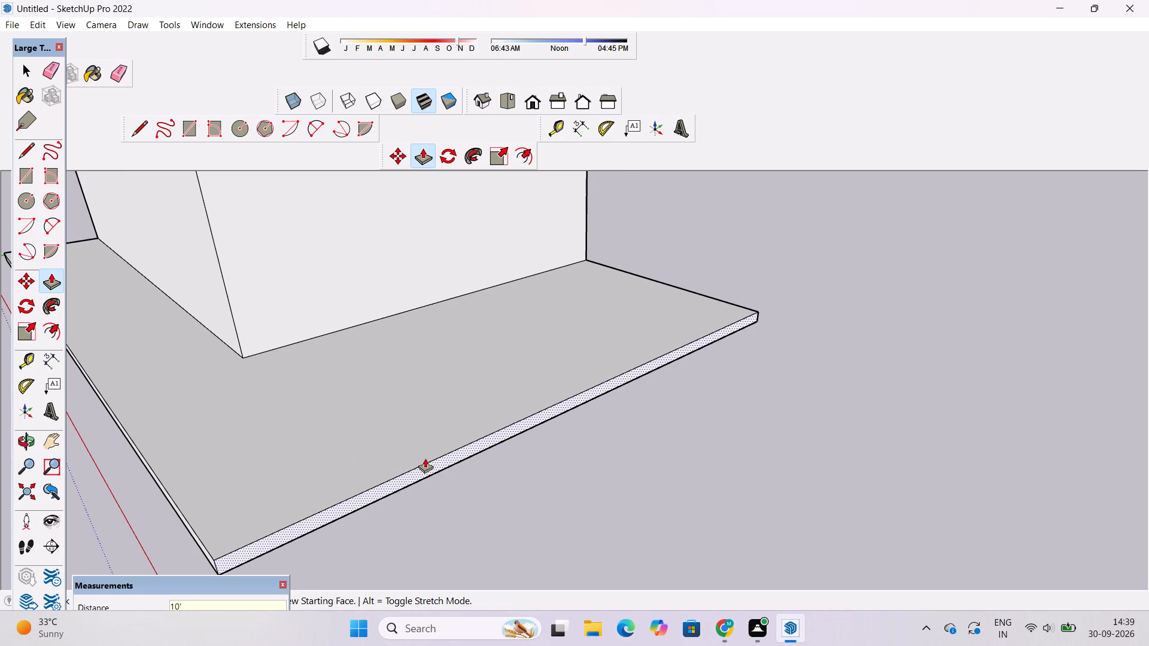
{"action": "key", "text": "Return"}
Examine the extended slab strip, the block's corner and the copied outline from several angles and distances.
{"action": "key", "text": "o"}
{"action": "scroll", "coordinate": [428, 441], "scroll_direction": "down", "scroll_amount": 9}
{"action": "left_click_drag", "start_coordinate": [405, 432], "coordinate": [519, 475]}
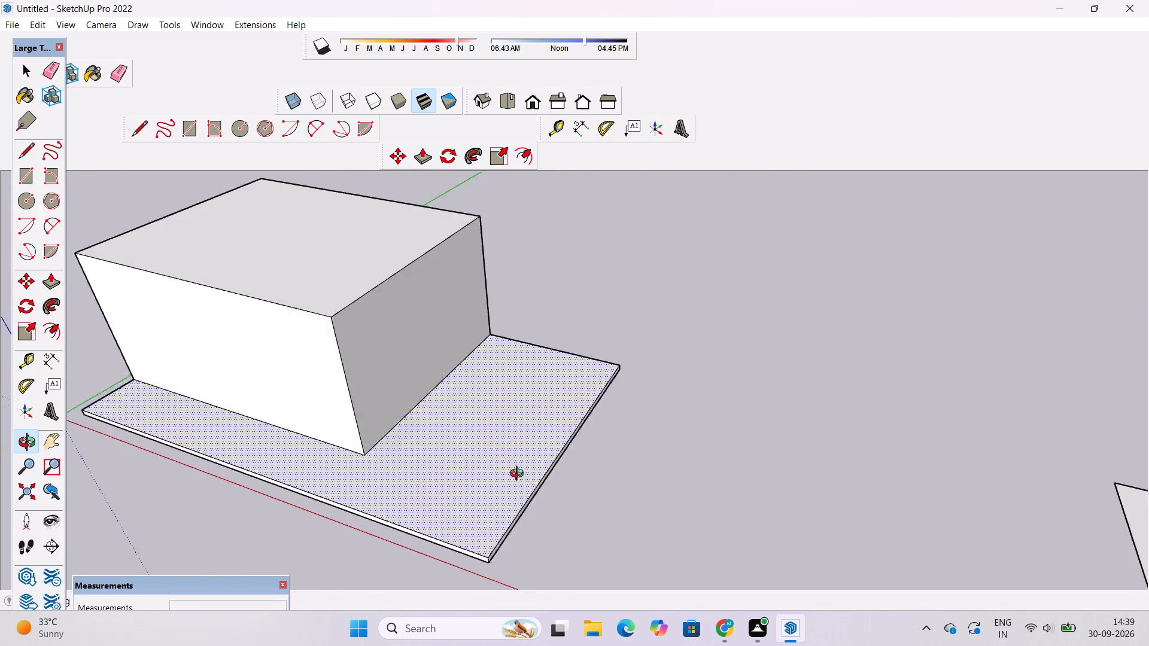
{"action": "left_click_drag", "start_coordinate": [519, 475], "coordinate": [525, 479]}
{"action": "scroll", "coordinate": [524, 474], "scroll_direction": "down", "scroll_amount": 3}
{"action": "left_click_drag", "start_coordinate": [514, 473], "coordinate": [561, 452], "text": "shift"}
{"action": "scroll", "coordinate": [559, 452], "scroll_direction": "up", "scroll_amount": 1}
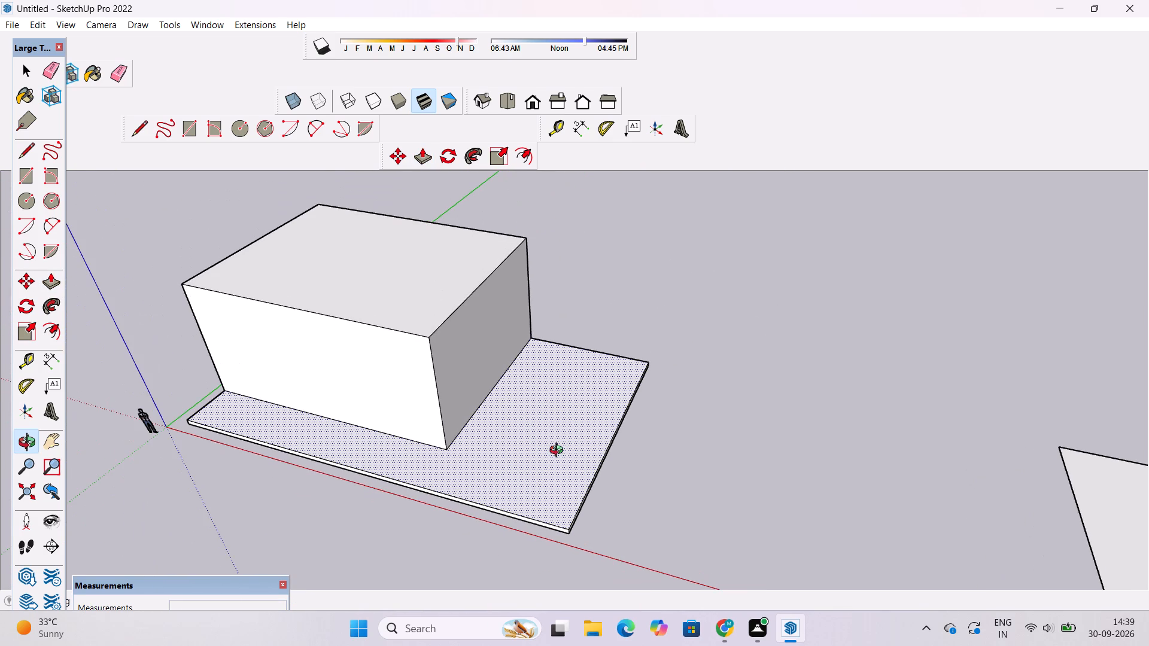
{"action": "left_click_drag", "start_coordinate": [552, 456], "coordinate": [602, 537]}
{"action": "scroll", "coordinate": [484, 447], "scroll_direction": "up", "scroll_amount": 3}
{"action": "left_click_drag", "start_coordinate": [548, 479], "coordinate": [626, 480], "text": "shift"}
{"action": "scroll", "coordinate": [539, 486], "scroll_direction": "down", "scroll_amount": 3}
{"action": "left_click_drag", "start_coordinate": [529, 493], "coordinate": [579, 524]}
{"action": "scroll", "coordinate": [616, 416], "scroll_direction": "up", "scroll_amount": 3, "text": "shift"}
{"action": "left_click_drag", "start_coordinate": [616, 416], "coordinate": [548, 423], "text": "shift"}
{"action": "left_click_drag", "start_coordinate": [463, 461], "coordinate": [472, 493], "text": "shift"}
{"action": "left_click_drag", "start_coordinate": [512, 410], "coordinate": [510, 292], "text": "shift"}
{"action": "scroll", "coordinate": [507, 285], "scroll_direction": "down", "scroll_amount": 5, "text": "shift"}
{"action": "left_click_drag", "start_coordinate": [496, 333], "coordinate": [501, 378]}
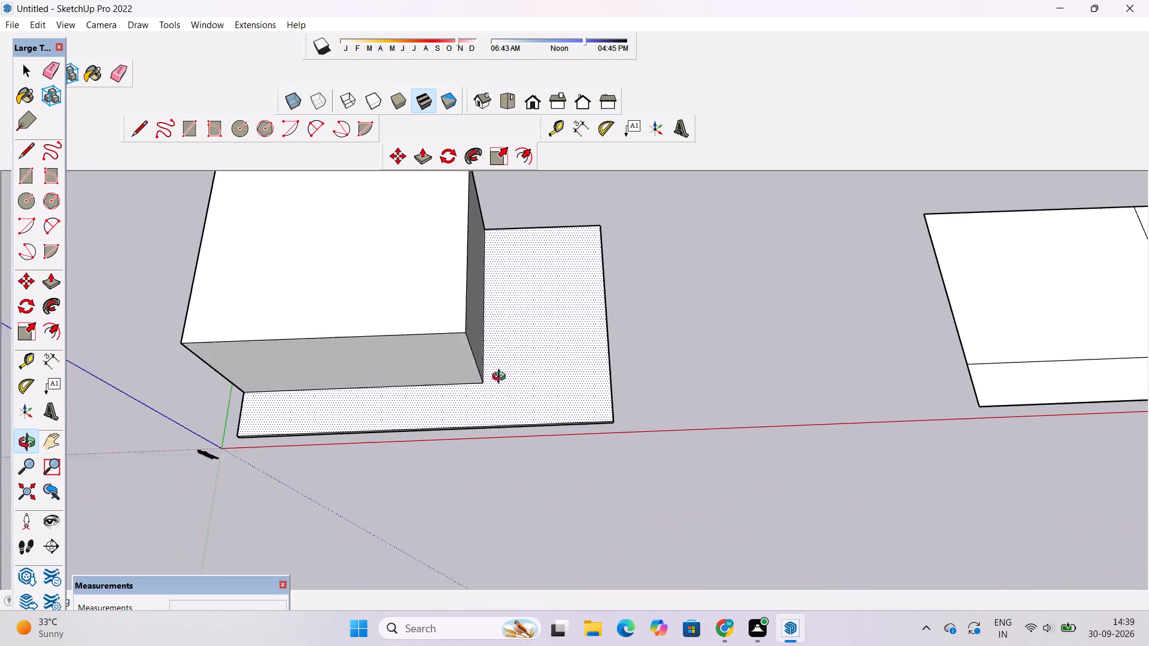
{"action": "left_click_drag", "start_coordinate": [501, 378], "coordinate": [505, 403]}
{"action": "scroll", "coordinate": [478, 298], "scroll_direction": "up", "scroll_amount": 3, "text": "shift"}
{"action": "left_click_drag", "start_coordinate": [478, 315], "coordinate": [478, 413], "text": "shift"}
{"action": "left_click_drag", "start_coordinate": [478, 413], "coordinate": [476, 385]}
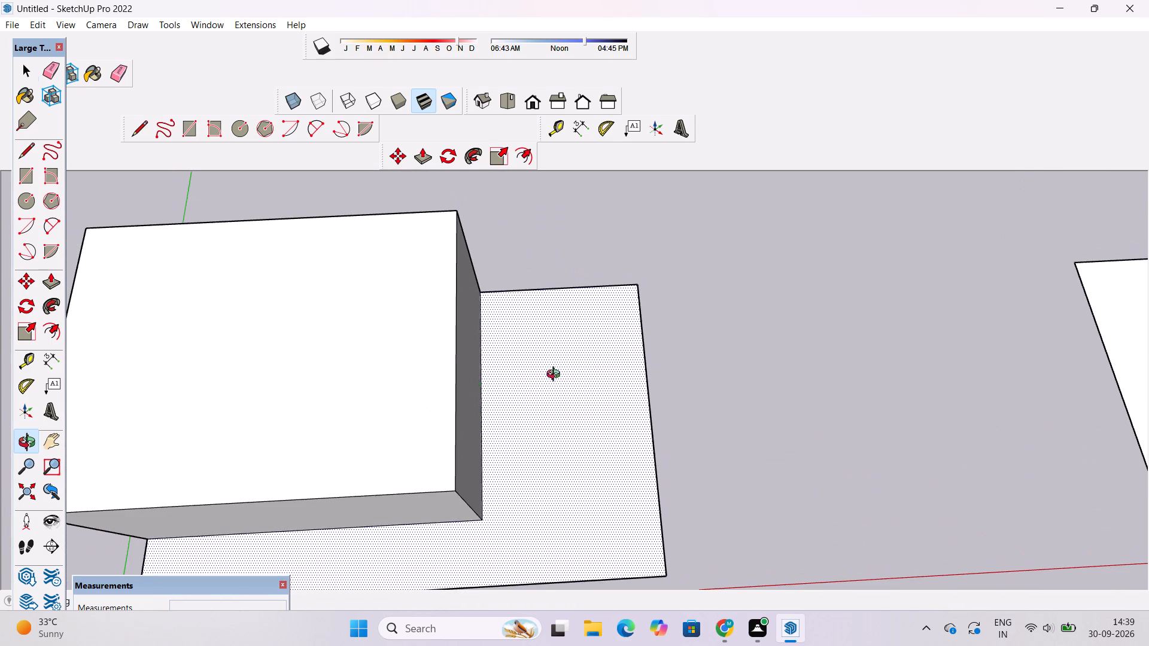
{"action": "key", "text": "space"}
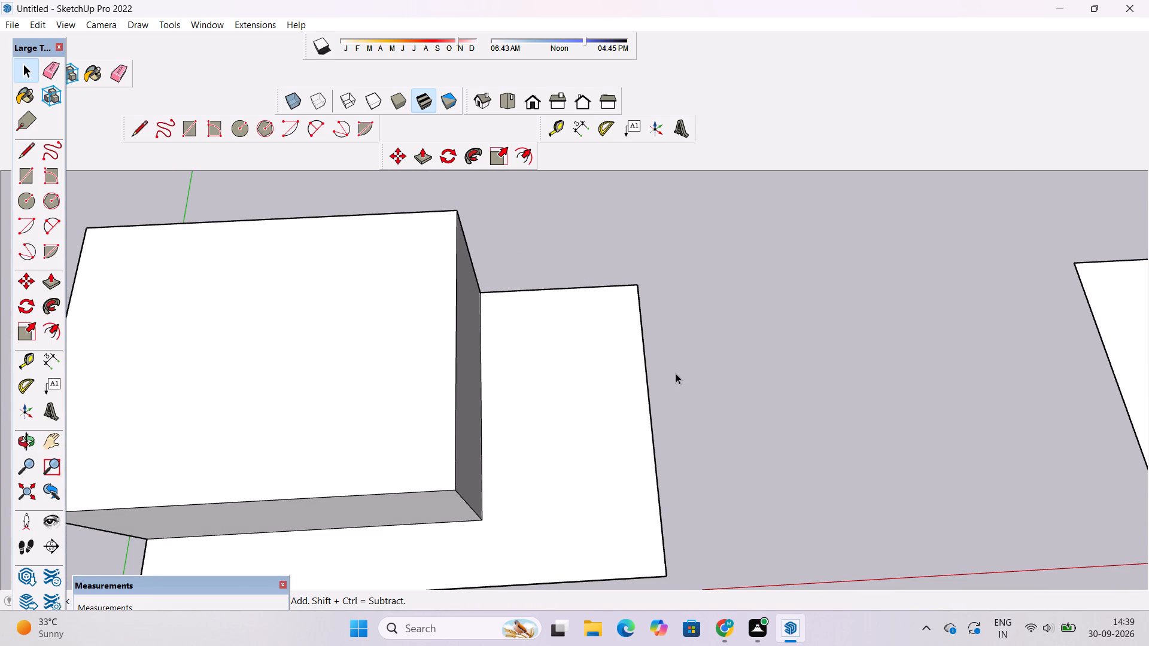
{"action": "scroll", "coordinate": [676, 373], "scroll_direction": "up", "scroll_amount": 3}
{"action": "scroll", "coordinate": [676, 373], "scroll_direction": "down", "scroll_amount": 5}
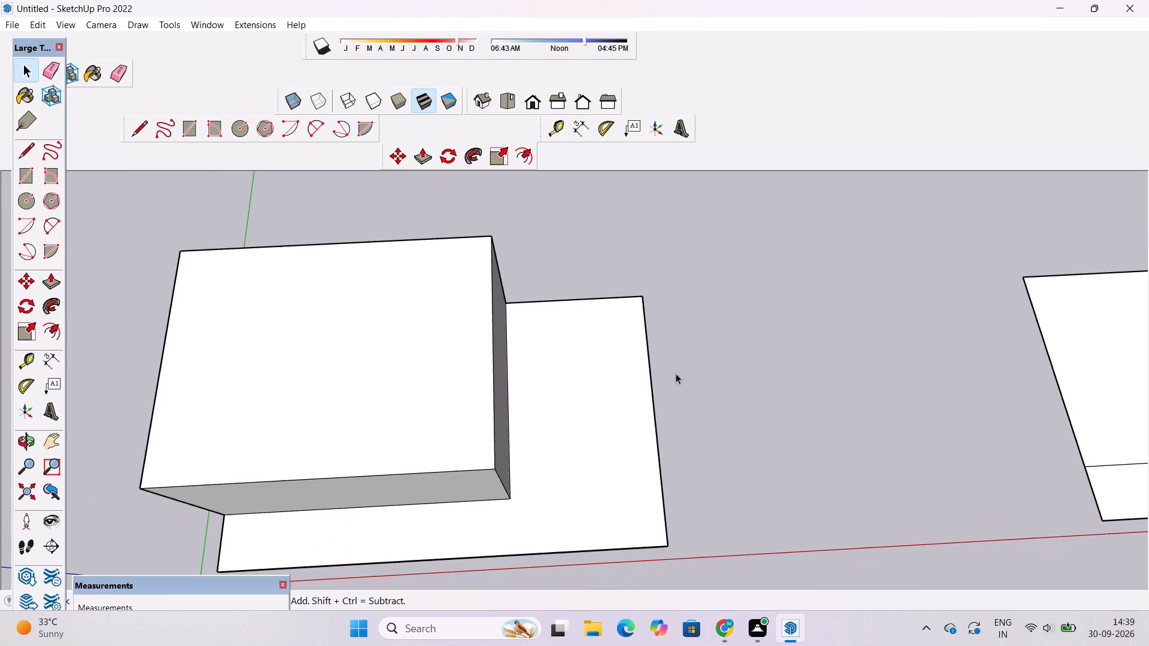
{"action": "key", "text": "o"}
{"action": "scroll", "coordinate": [628, 400], "scroll_direction": "down", "scroll_amount": 3}
{"action": "left_click_drag", "start_coordinate": [614, 459], "coordinate": [613, 428]}
{"action": "left_click_drag", "start_coordinate": [611, 418], "coordinate": [673, 364], "text": "shift"}
{"action": "scroll", "coordinate": [643, 354], "scroll_direction": "down", "scroll_amount": 1}
{"action": "scroll", "coordinate": [640, 352], "scroll_direction": "up", "scroll_amount": 8, "text": "shift"}
{"action": "left_click_drag", "start_coordinate": [630, 379], "coordinate": [620, 314]}
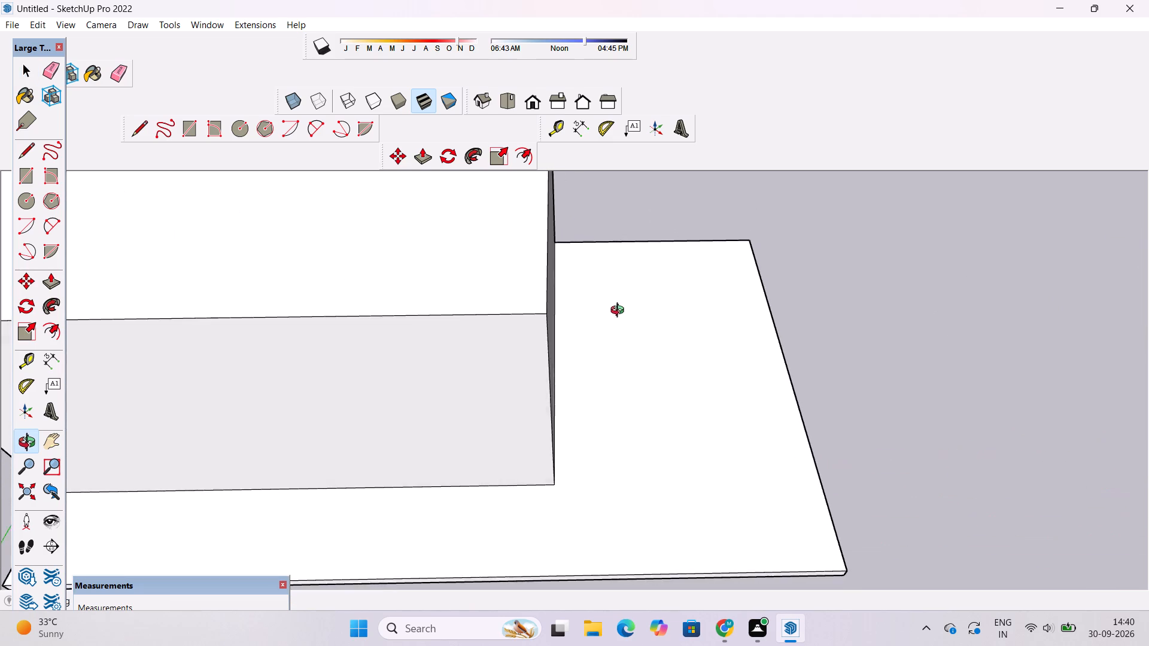
{"action": "scroll", "coordinate": [619, 310], "scroll_direction": "down", "scroll_amount": 5}
{"action": "left_click_drag", "start_coordinate": [597, 326], "coordinate": [526, 369], "text": "shift"}
{"action": "left_click_drag", "start_coordinate": [514, 401], "coordinate": [543, 470]}
{"action": "scroll", "coordinate": [537, 434], "scroll_direction": "up", "scroll_amount": 4}
{"action": "left_click_drag", "start_coordinate": [536, 434], "coordinate": [535, 429]}
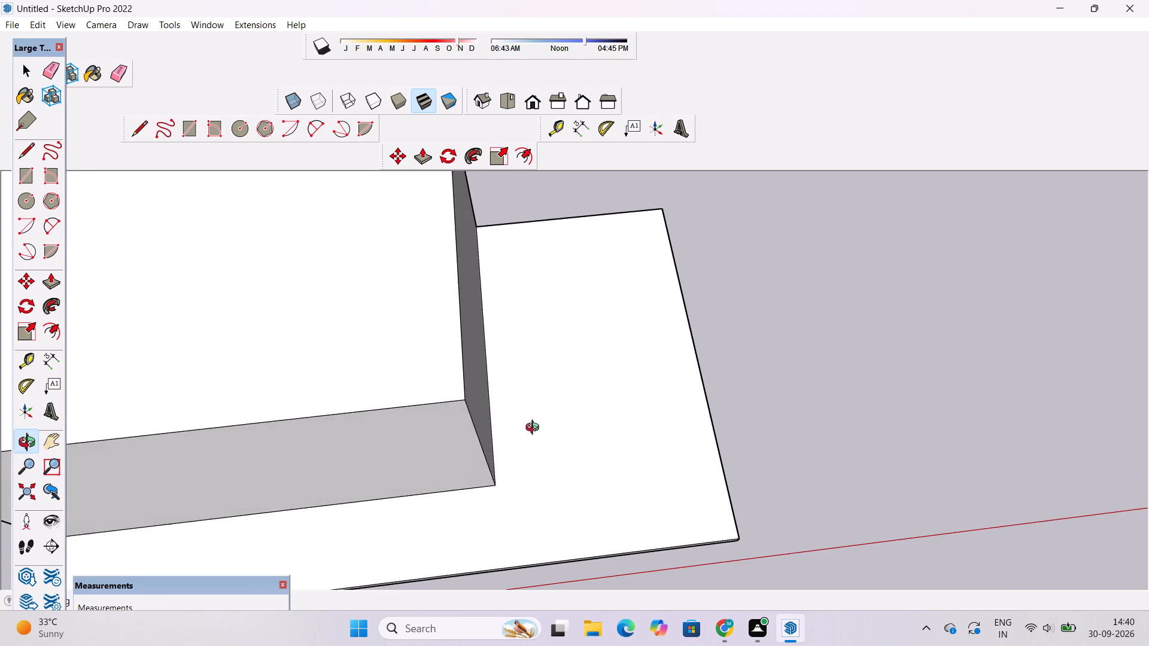
{"action": "left_click_drag", "start_coordinate": [535, 429], "coordinate": [534, 407]}
{"action": "scroll", "coordinate": [534, 407], "scroll_direction": "up", "scroll_amount": 5}
{"action": "scroll", "coordinate": [534, 407], "scroll_direction": "down", "scroll_amount": 4}
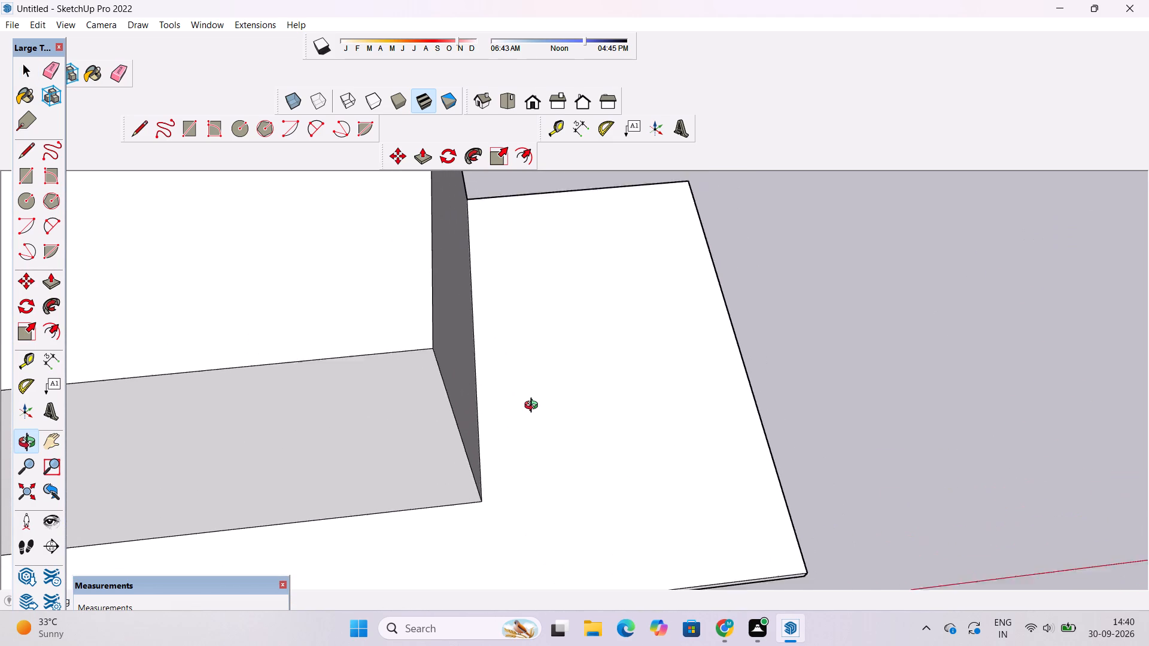
{"action": "scroll", "coordinate": [534, 407], "scroll_direction": "down", "scroll_amount": 4}
{"action": "left_click_drag", "start_coordinate": [534, 407], "coordinate": [519, 419], "text": "shift"}
{"action": "left_click_drag", "start_coordinate": [518, 443], "coordinate": [519, 468]}
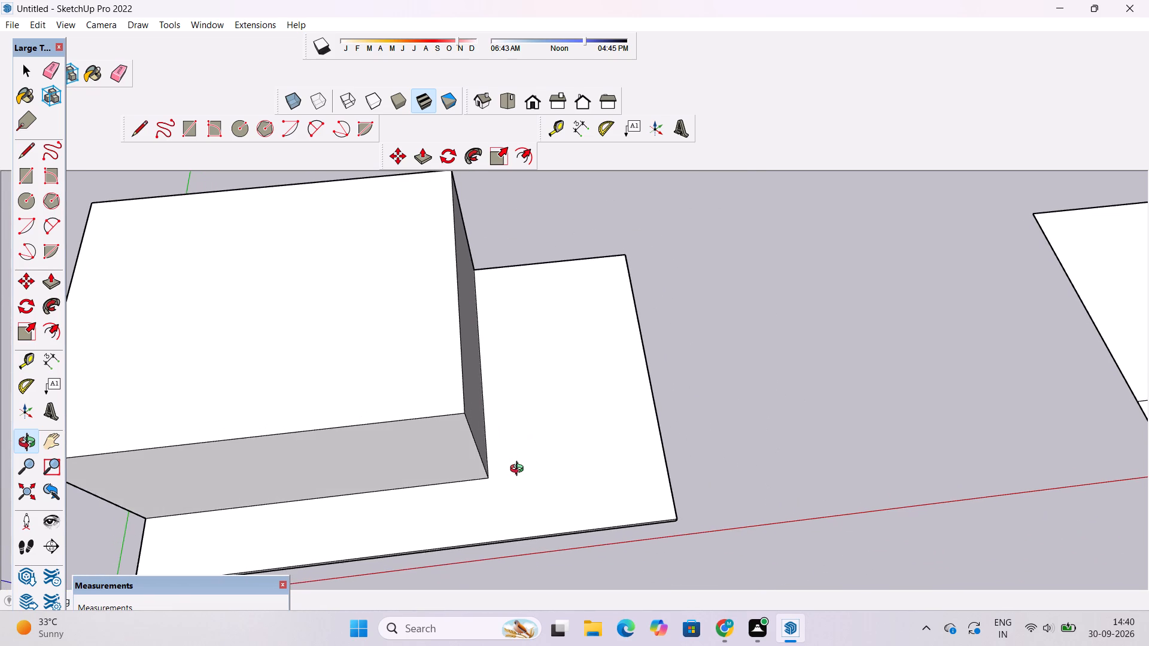
{"action": "scroll", "coordinate": [519, 470], "scroll_direction": "up", "scroll_amount": 2}
{"action": "left_click_drag", "start_coordinate": [518, 470], "coordinate": [509, 452], "text": "shift"}
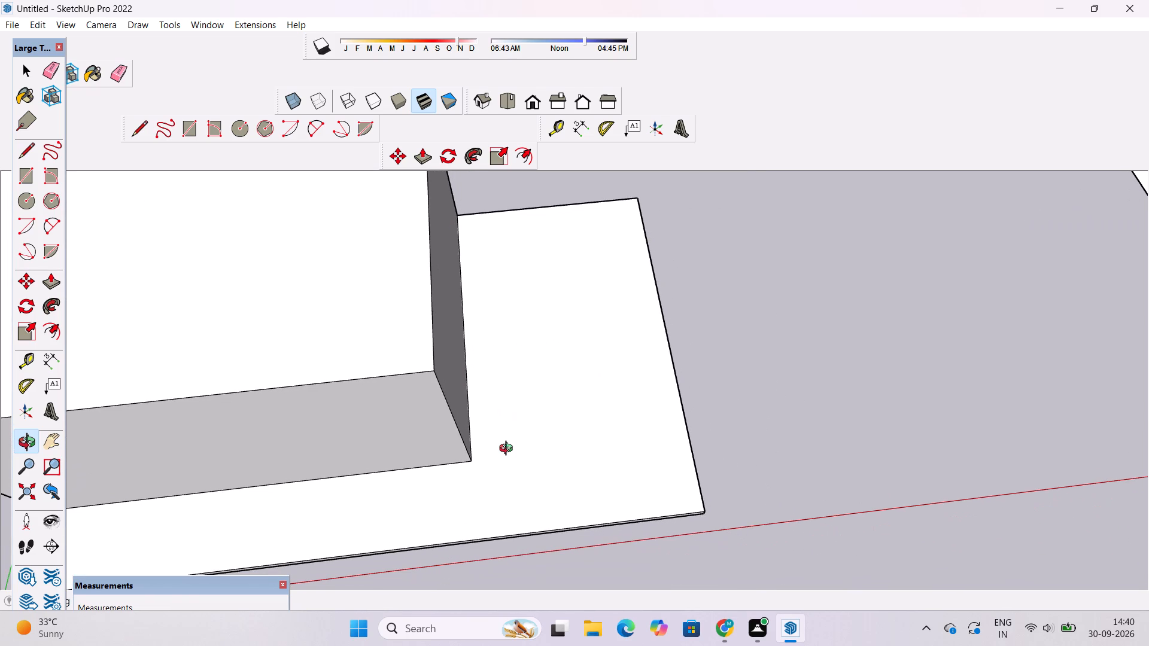
Place a guide line 7' inside the extended strip's outer edge, parallel to the green axis.
{"action": "key", "text": "t"}
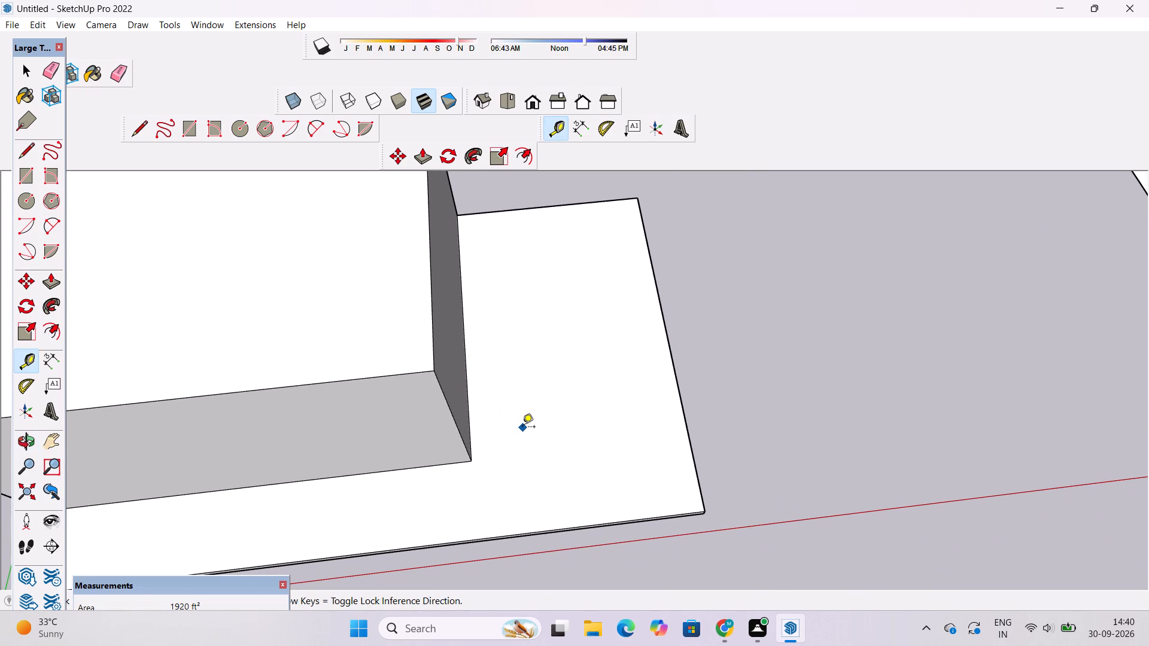
{"action": "scroll", "coordinate": [522, 428], "scroll_direction": "down", "scroll_amount": 3}
{"action": "scroll", "coordinate": [570, 356], "scroll_direction": "up", "scroll_amount": 2}
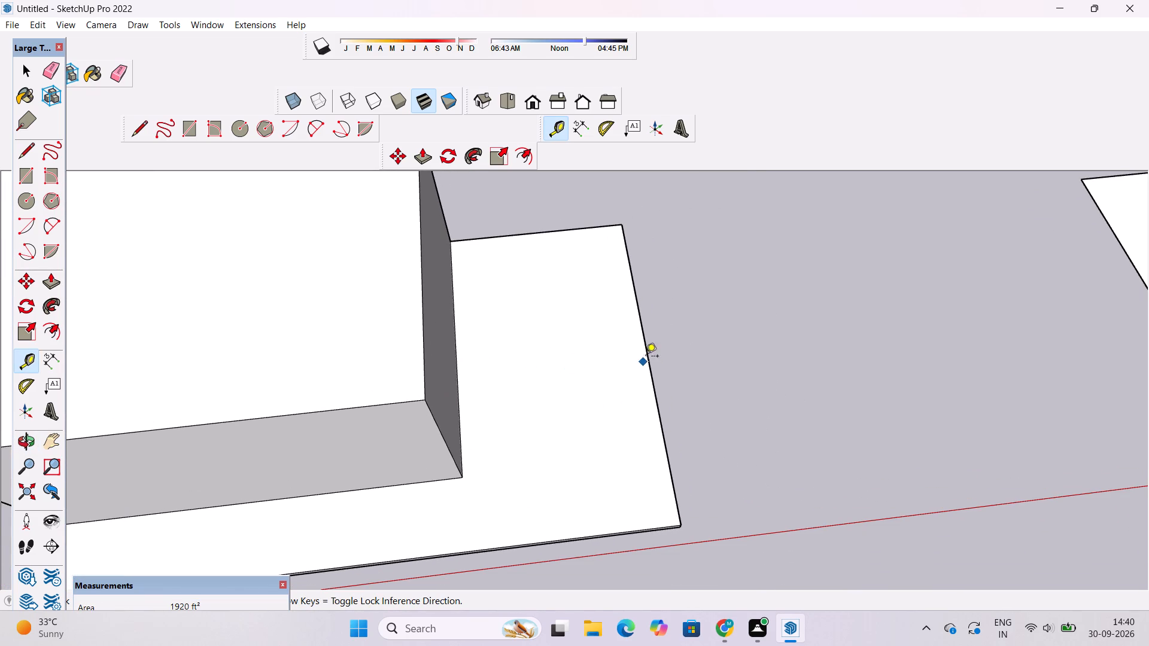
{"action": "left_click", "coordinate": [646, 357]}
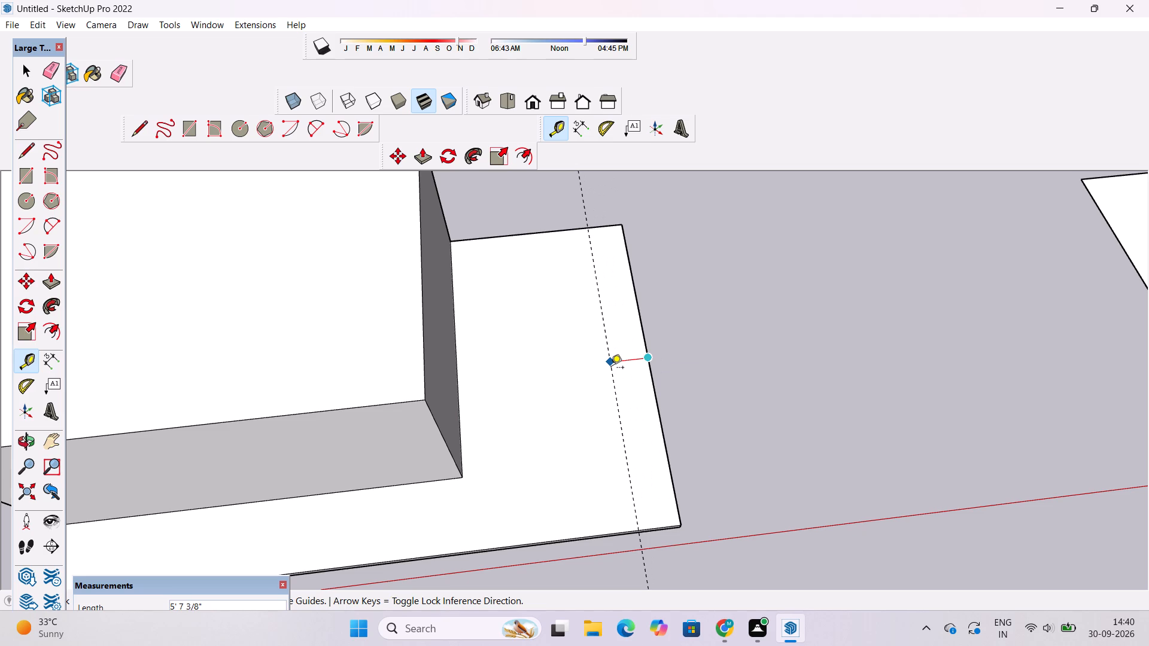
{"action": "type", "text": "7'"}
{"action": "key", "text": "Return"}
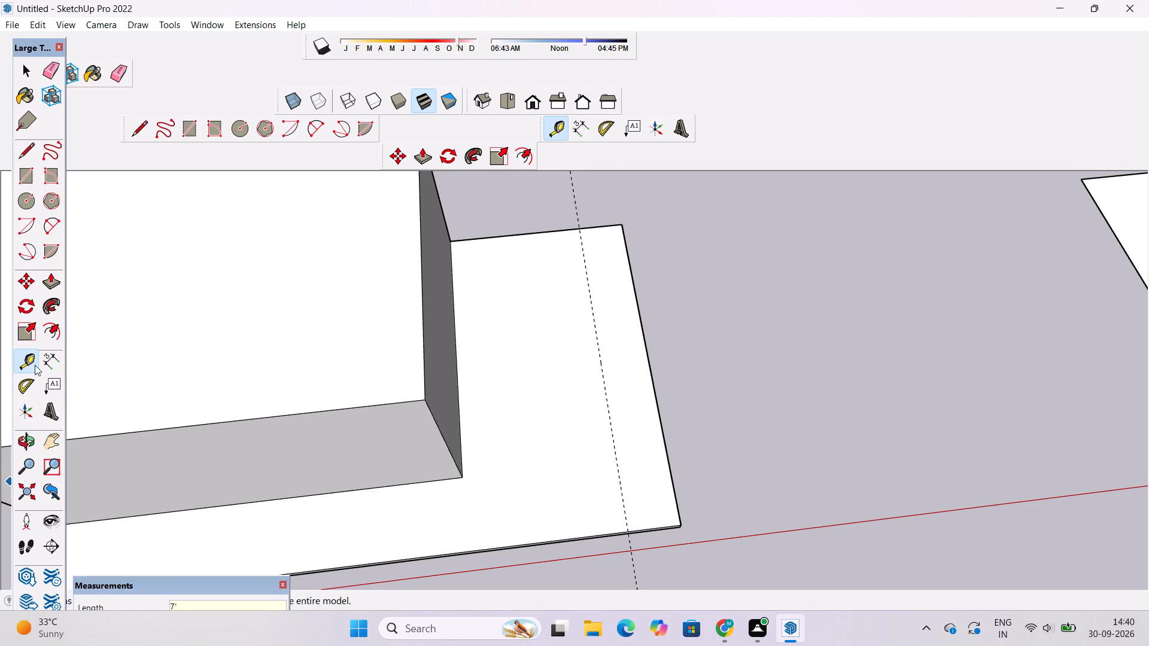
Place a second guide 10' in from the slab's front edge, passing through the block's bottom corner.
{"action": "left_click", "coordinate": [596, 536]}
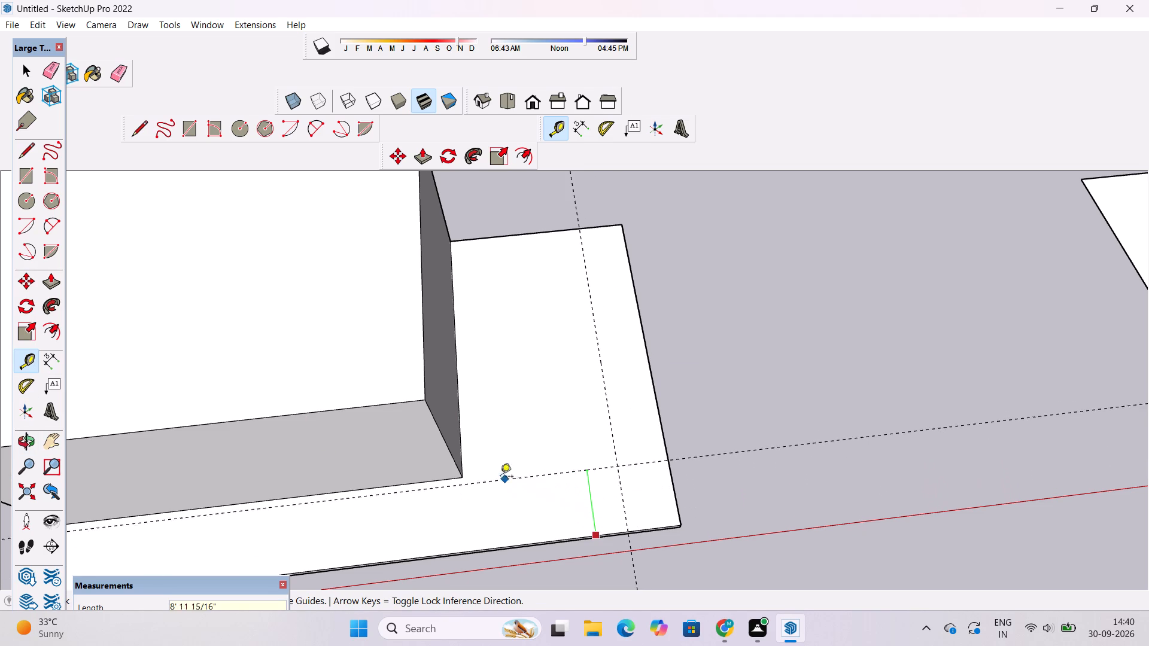
{"action": "left_click", "coordinate": [462, 478]}
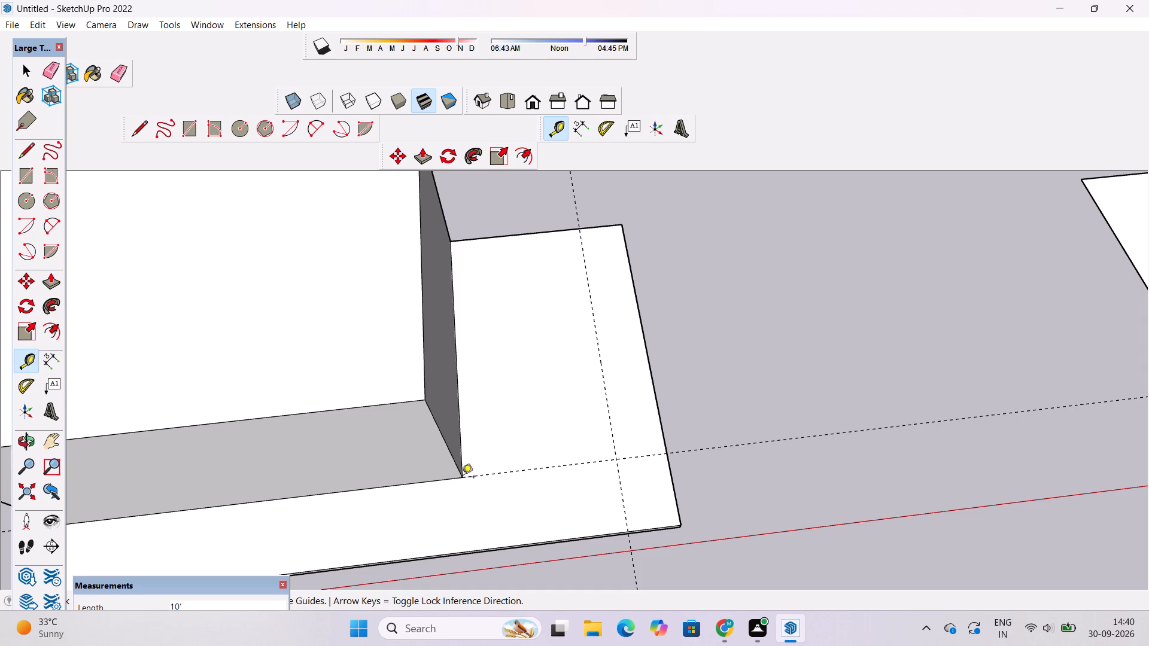
Draw two connected lines along the guides: 21' from the block's bottom corner, and 40' to the slab's back edge.
{"action": "left_click", "coordinate": [139, 123]}
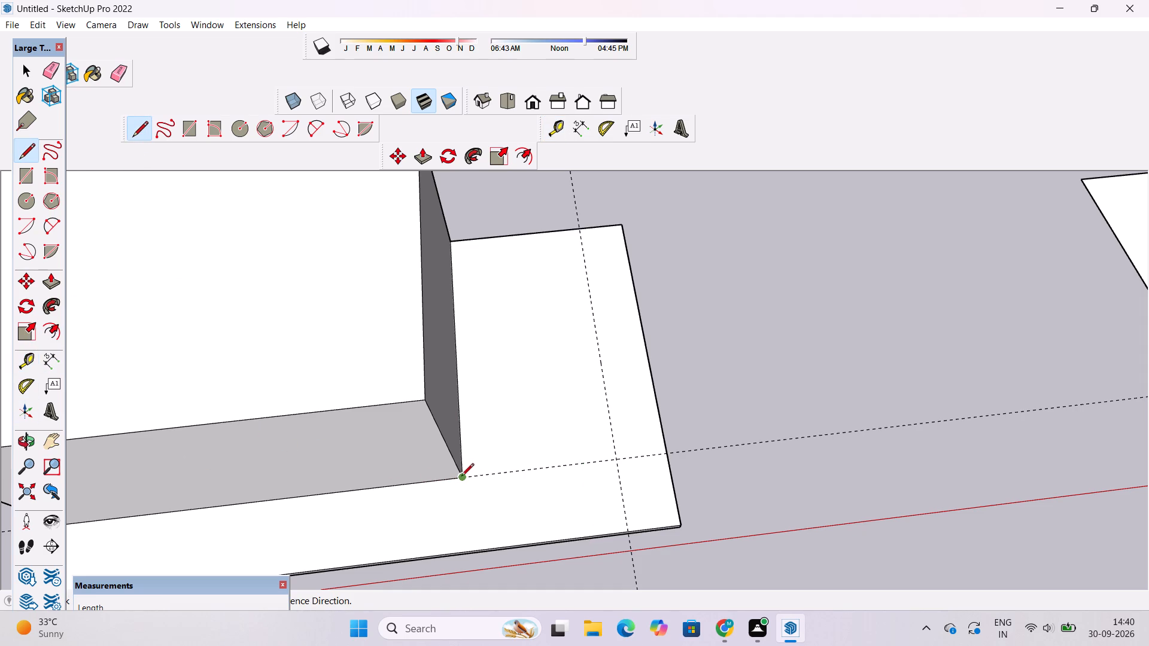
{"action": "left_click", "coordinate": [459, 480]}
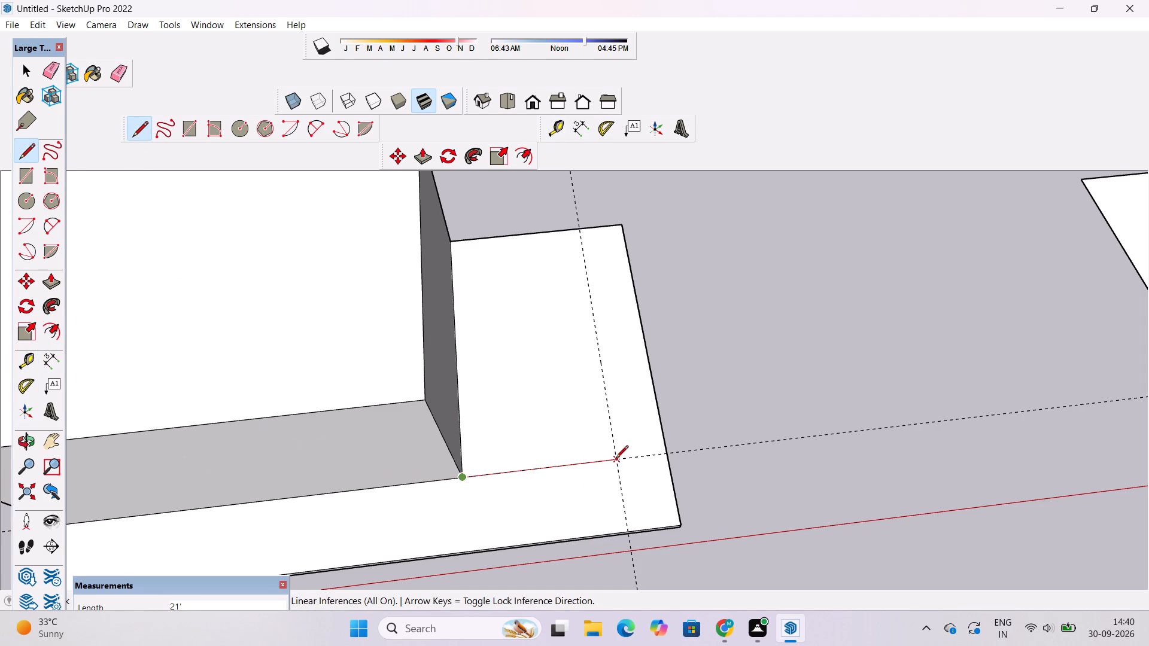
{"action": "left_click", "coordinate": [616, 459]}
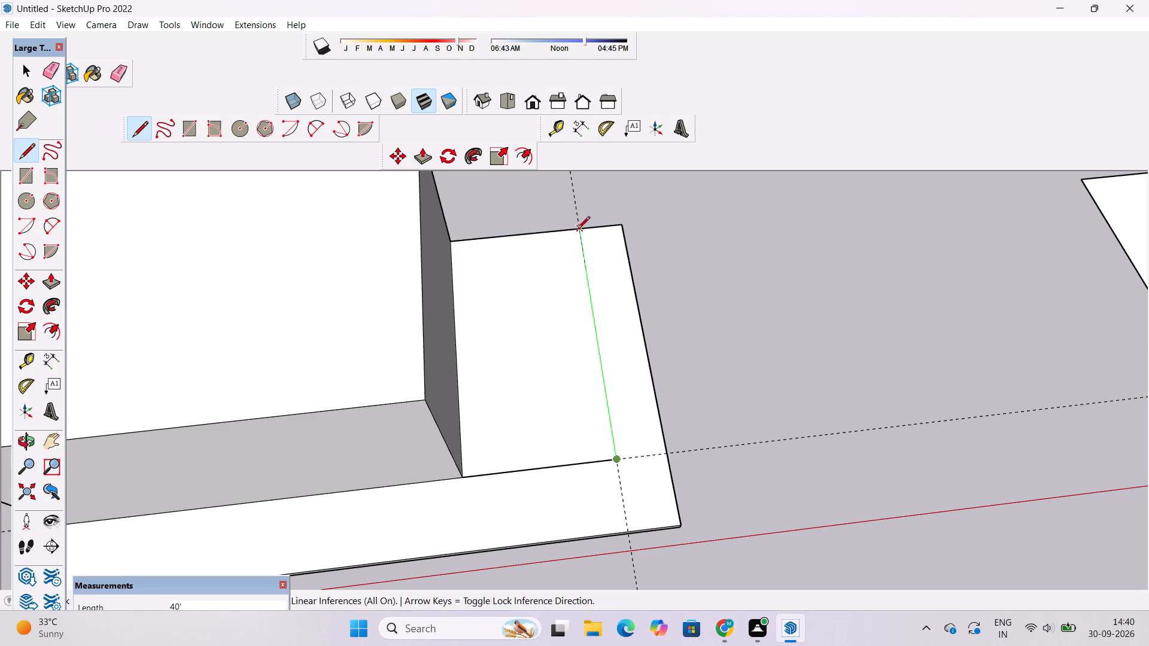
{"action": "left_click", "coordinate": [577, 230]}
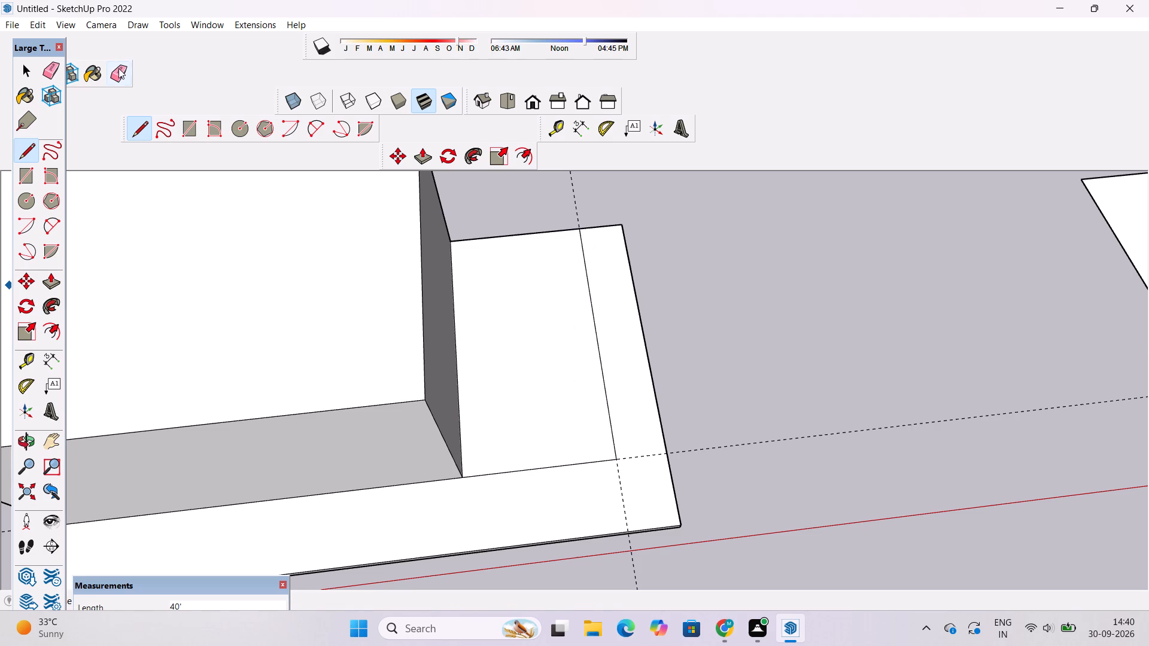
Erase the two guide lines crossing the extended slab strip.
{"action": "left_click", "coordinate": [118, 69]}
{"action": "left_click_drag", "start_coordinate": [589, 191], "coordinate": [575, 208]}
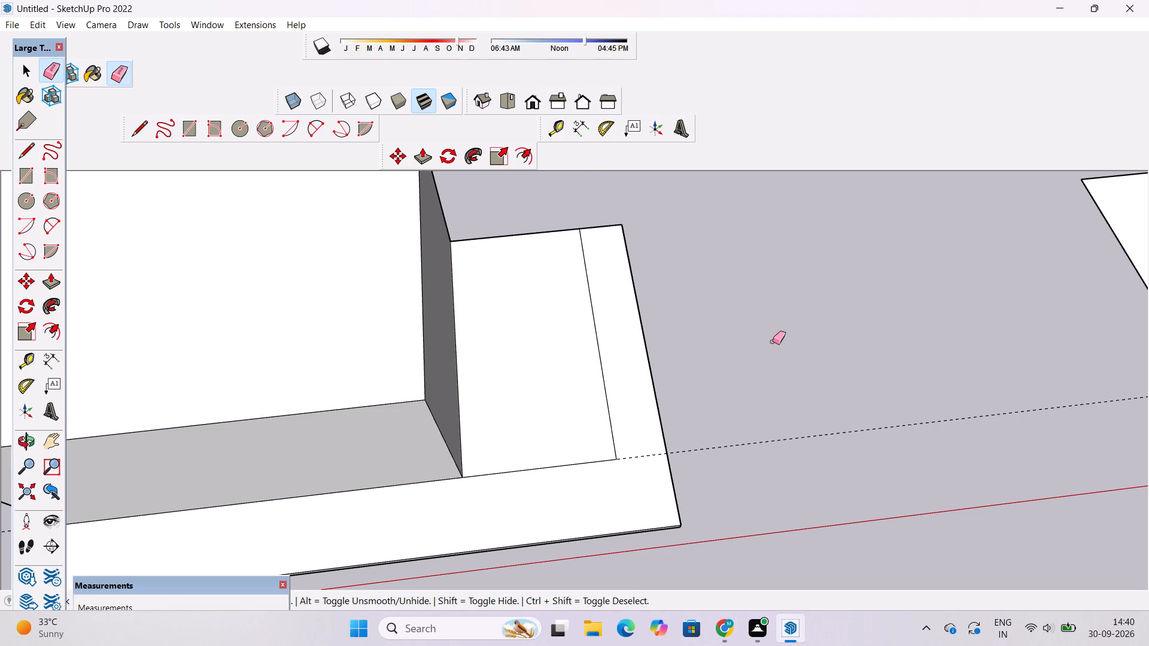
{"action": "left_click_drag", "start_coordinate": [774, 371], "coordinate": [764, 449]}
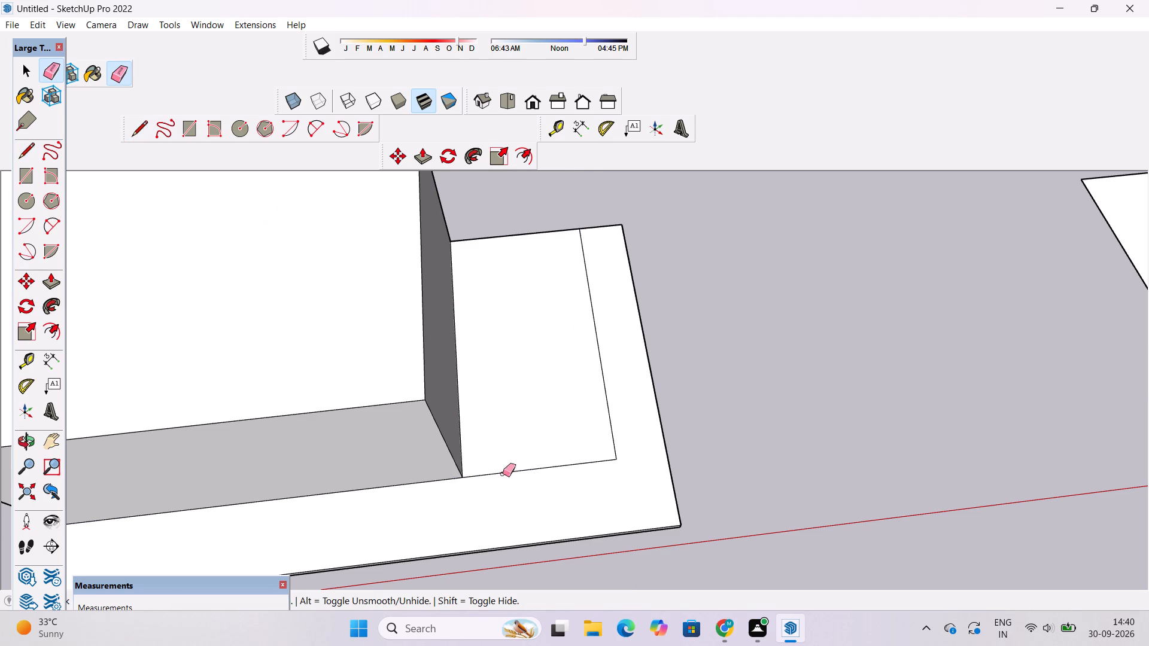
Examine the new outline on the slab strip, the block and the copied face from several angles and distances.
{"action": "left_click", "coordinate": [27, 438]}
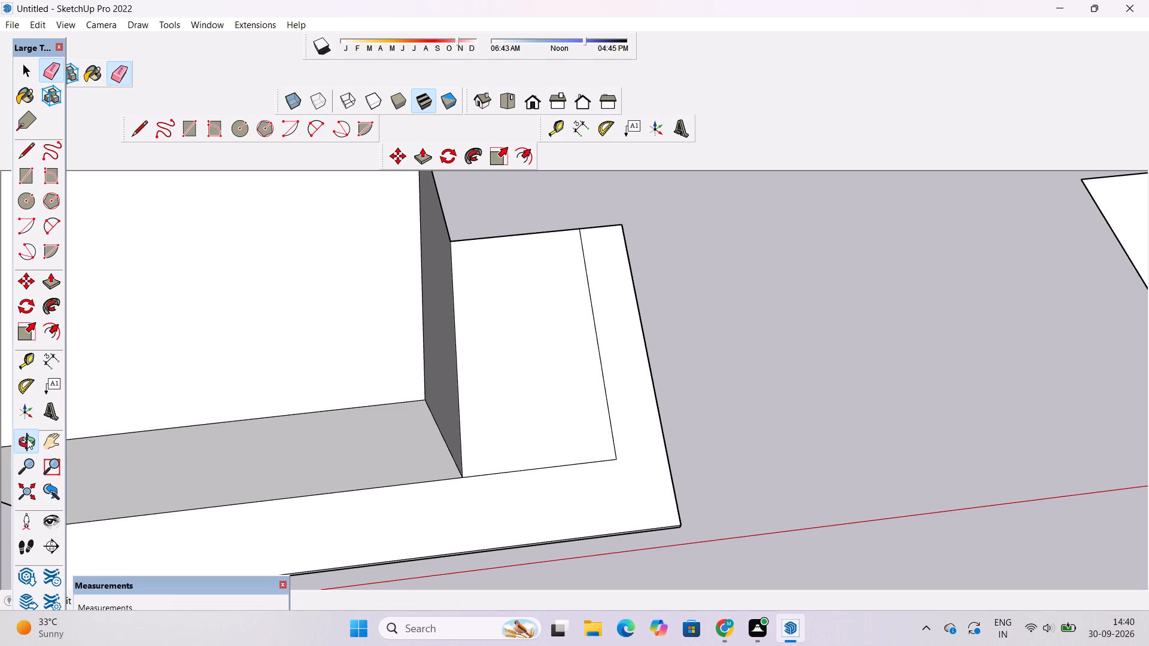
{"action": "left_click_drag", "start_coordinate": [357, 416], "coordinate": [345, 390]}
{"action": "scroll", "coordinate": [336, 404], "scroll_direction": "down", "scroll_amount": 5}
{"action": "scroll", "coordinate": [429, 257], "scroll_direction": "up", "scroll_amount": 6}
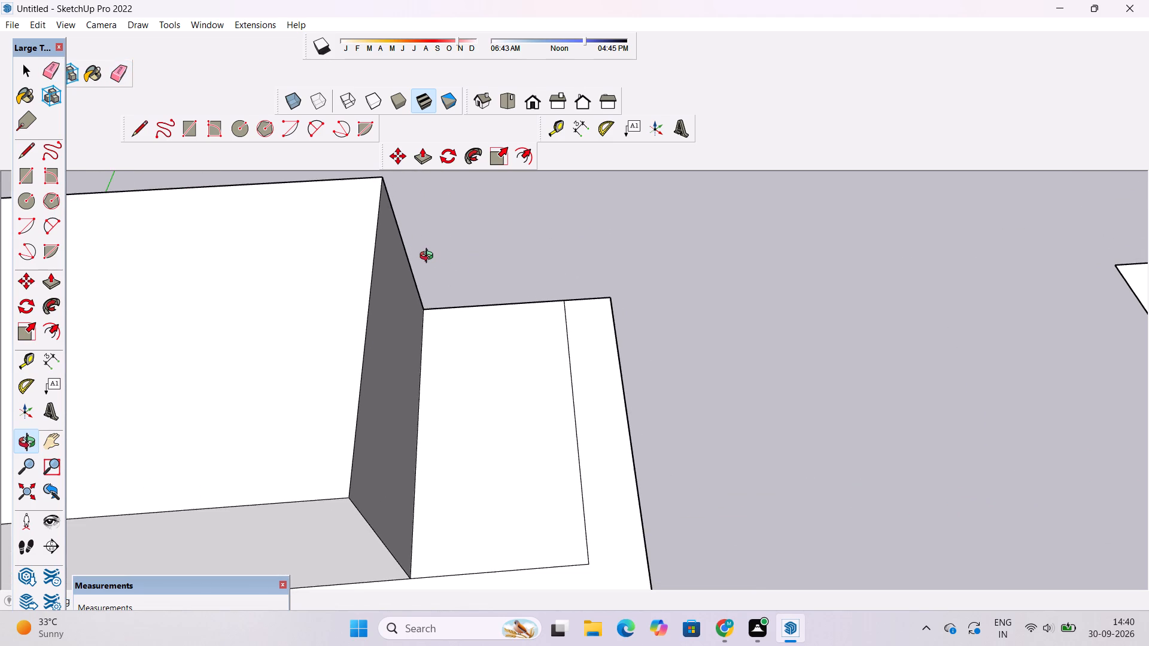
{"action": "left_click_drag", "start_coordinate": [420, 415], "coordinate": [411, 401]}
{"action": "scroll", "coordinate": [411, 401], "scroll_direction": "down", "scroll_amount": 6}
{"action": "scroll", "coordinate": [413, 219], "scroll_direction": "up", "scroll_amount": 4}
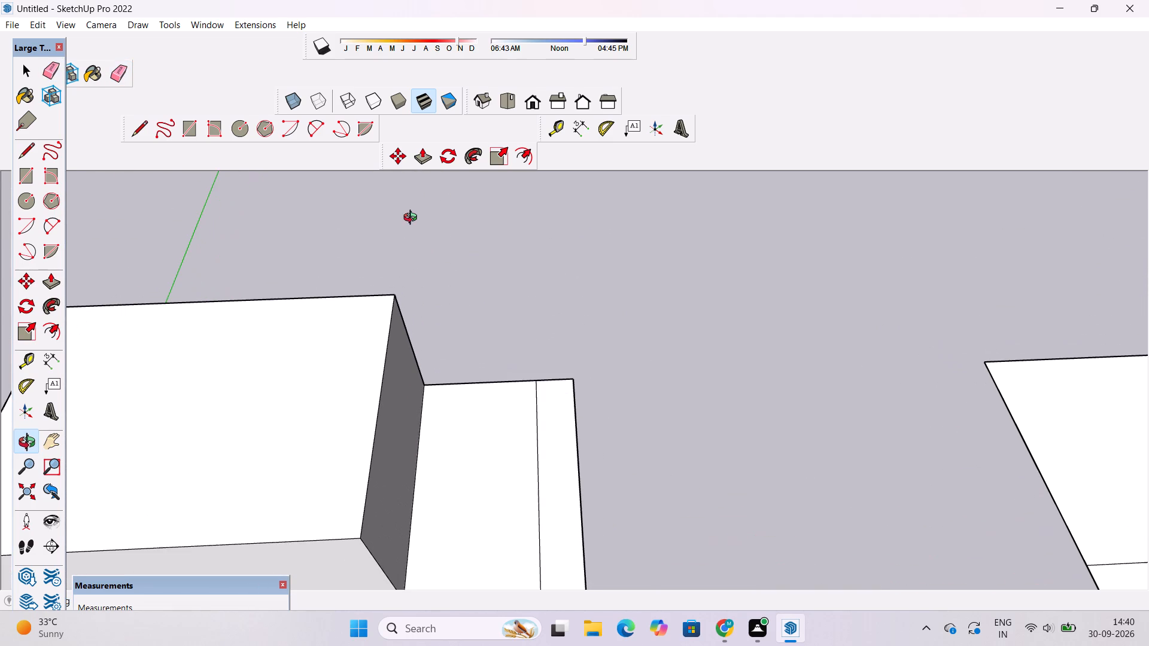
{"action": "scroll", "coordinate": [409, 283], "scroll_direction": "down", "scroll_amount": 5}
{"action": "scroll", "coordinate": [418, 385], "scroll_direction": "up", "scroll_amount": 5}
{"action": "left_click_drag", "start_coordinate": [428, 438], "coordinate": [411, 397]}
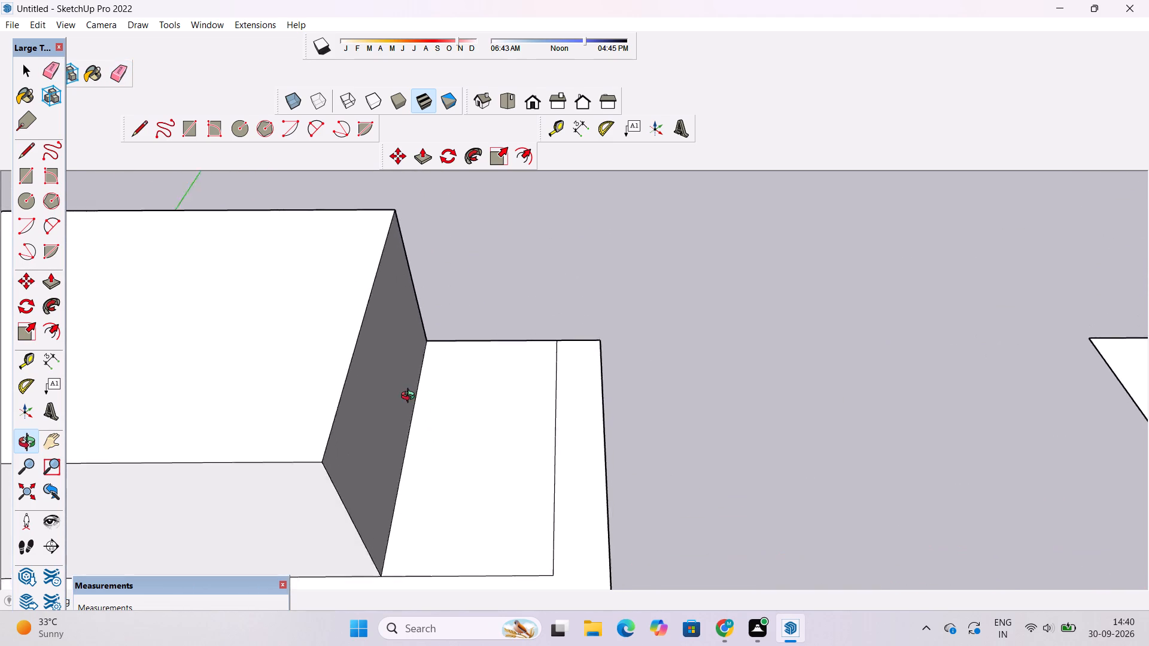
{"action": "left_click_drag", "start_coordinate": [411, 397], "coordinate": [397, 347]}
{"action": "scroll", "coordinate": [396, 343], "scroll_direction": "down", "scroll_amount": 4}
{"action": "left_click_drag", "start_coordinate": [291, 377], "coordinate": [306, 459]}
{"action": "scroll", "coordinate": [286, 430], "scroll_direction": "down", "scroll_amount": 2}
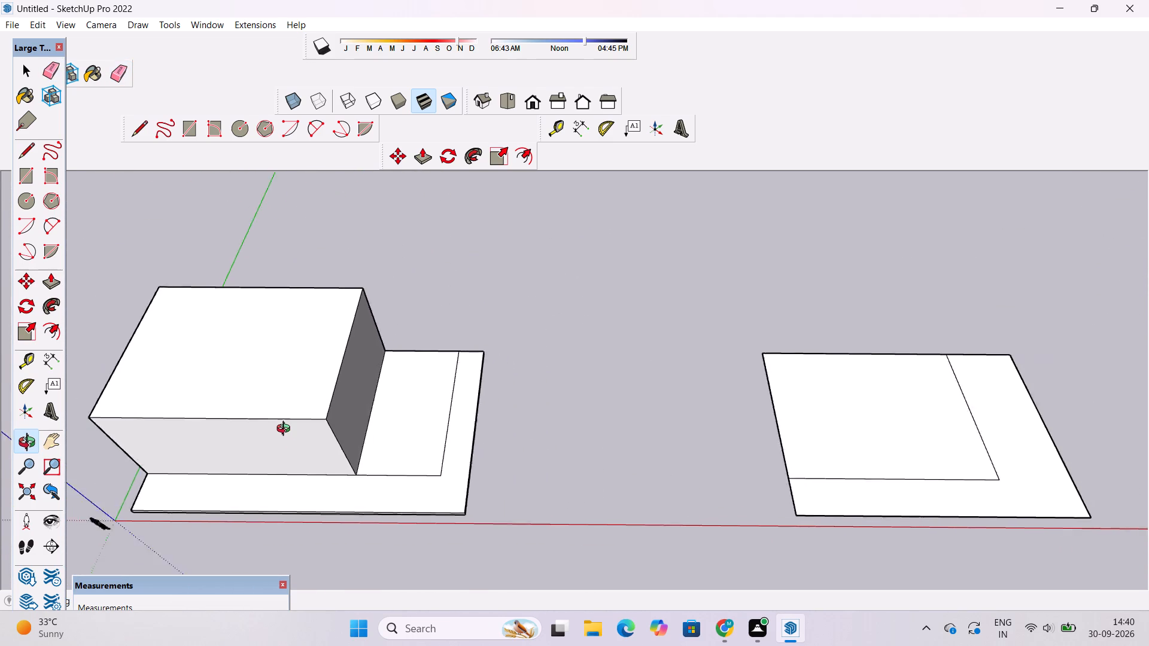
{"action": "scroll", "coordinate": [286, 430], "scroll_direction": "down", "scroll_amount": 4}
{"action": "scroll", "coordinate": [284, 432], "scroll_direction": "up", "scroll_amount": 6}
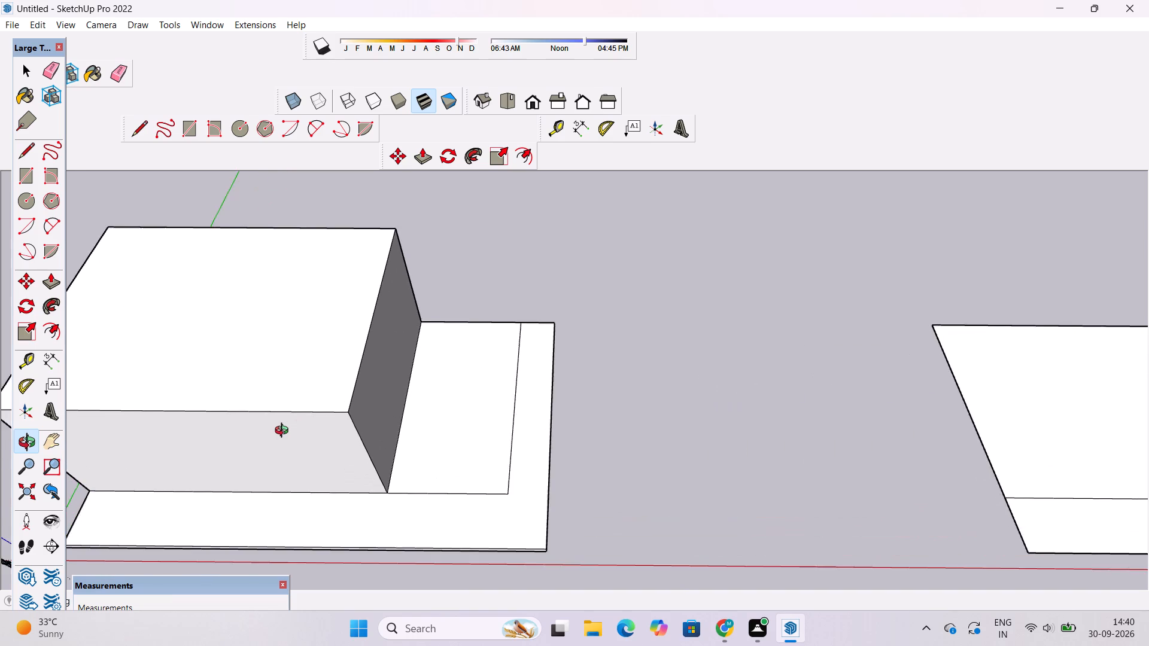
{"action": "scroll", "coordinate": [284, 432], "scroll_direction": "up", "scroll_amount": 5}
{"action": "scroll", "coordinate": [284, 432], "scroll_direction": "down", "scroll_amount": 7}
{"action": "left_click_drag", "start_coordinate": [258, 470], "coordinate": [360, 331]}
{"action": "left_click_drag", "start_coordinate": [380, 395], "coordinate": [306, 459]}
{"action": "scroll", "coordinate": [315, 422], "scroll_direction": "down", "scroll_amount": 5}
{"action": "left_click_drag", "start_coordinate": [369, 382], "coordinate": [371, 538]}
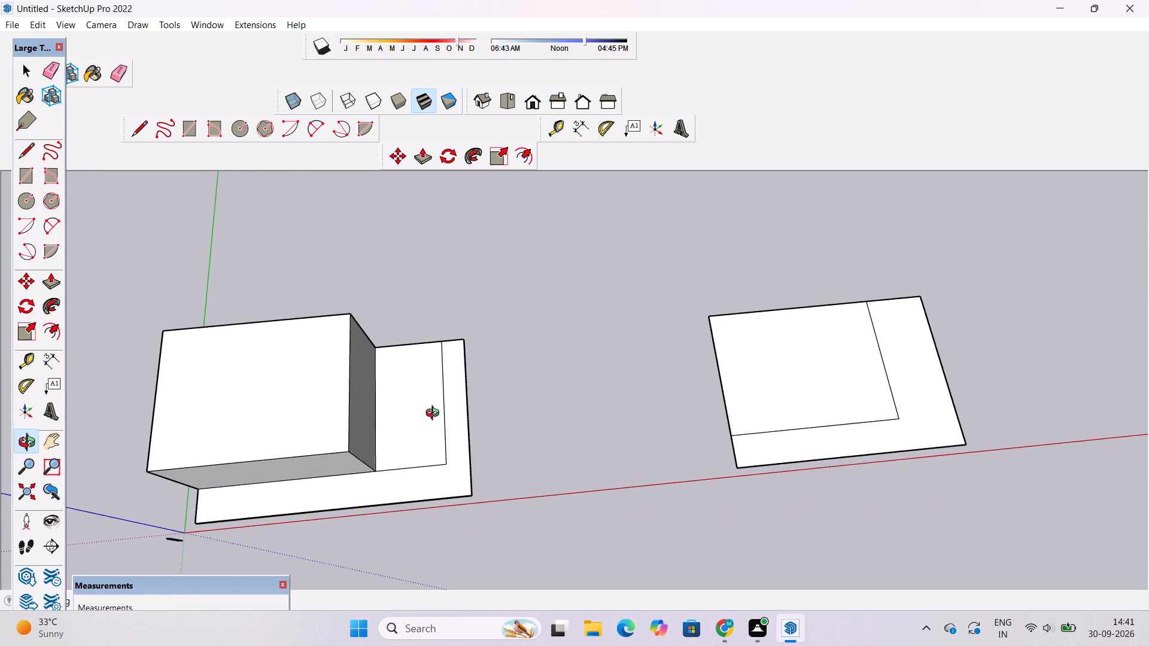
{"action": "scroll", "coordinate": [435, 415], "scroll_direction": "up", "scroll_amount": 9}
{"action": "left_click_drag", "start_coordinate": [430, 410], "coordinate": [372, 313]}
{"action": "scroll", "coordinate": [361, 318], "scroll_direction": "down", "scroll_amount": 5}
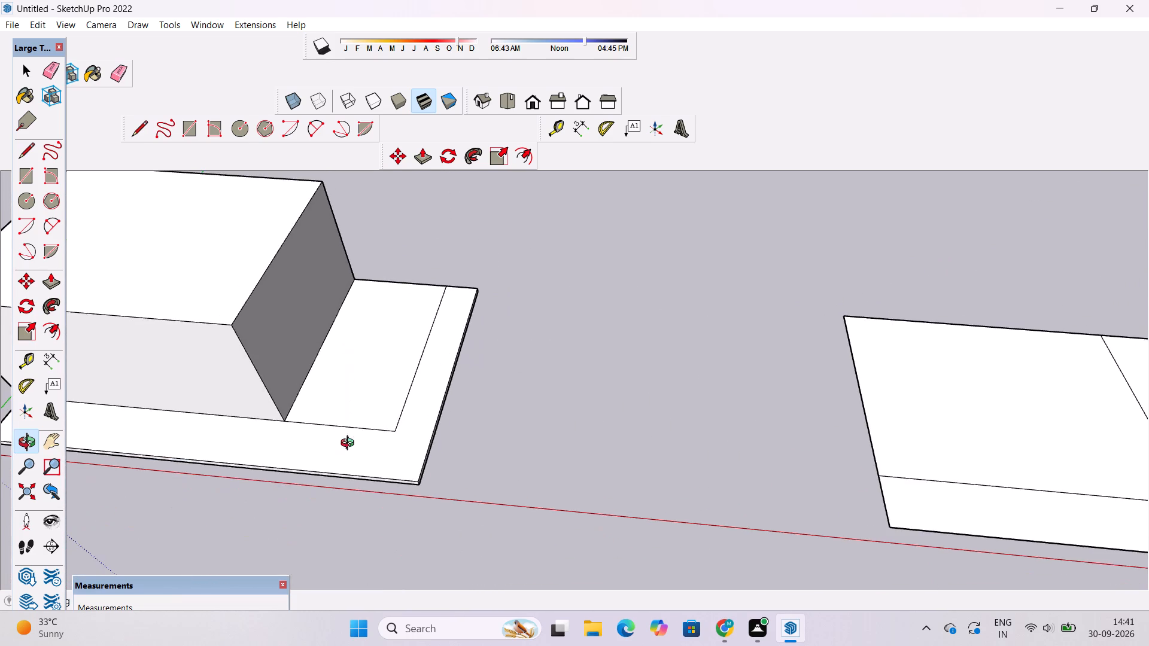
{"action": "left_click_drag", "start_coordinate": [350, 444], "coordinate": [355, 399]}
{"action": "scroll", "coordinate": [359, 294], "scroll_direction": "up", "scroll_amount": 11}
{"action": "scroll", "coordinate": [357, 294], "scroll_direction": "down", "scroll_amount": 4}
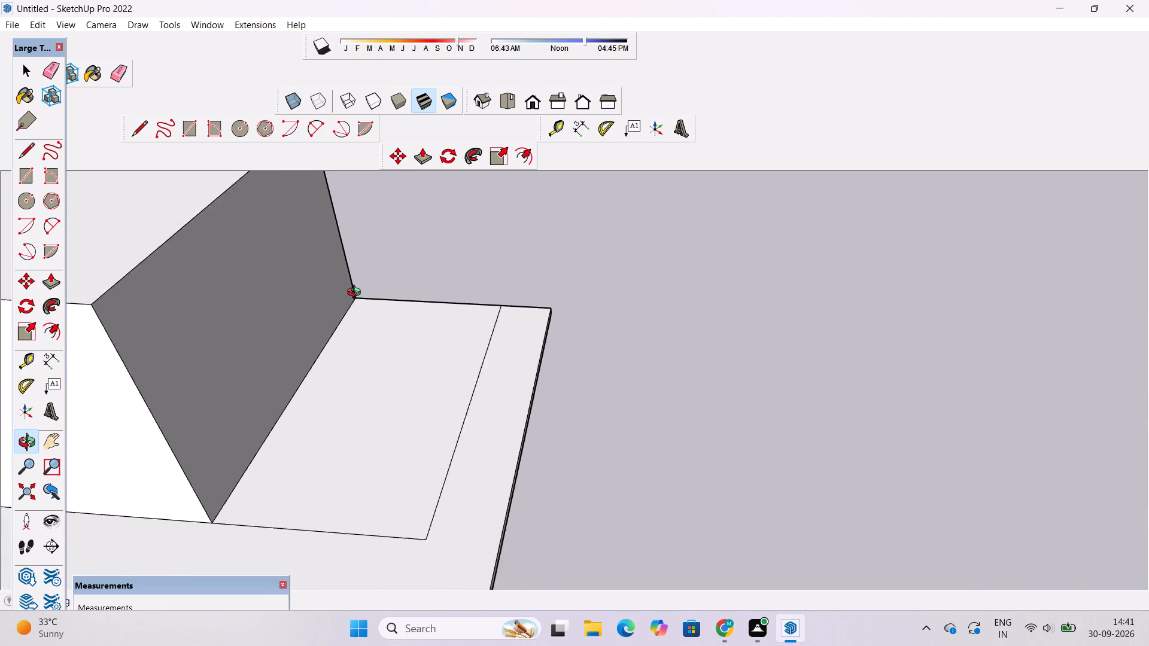
{"action": "scroll", "coordinate": [357, 294], "scroll_direction": "down", "scroll_amount": 2}
{"action": "left_click_drag", "start_coordinate": [345, 319], "coordinate": [358, 377]}
{"action": "scroll", "coordinate": [358, 377], "scroll_direction": "down", "scroll_amount": 5}
{"action": "scroll", "coordinate": [348, 370], "scroll_direction": "up", "scroll_amount": 5}
{"action": "scroll", "coordinate": [348, 370], "scroll_direction": "down", "scroll_amount": 2}
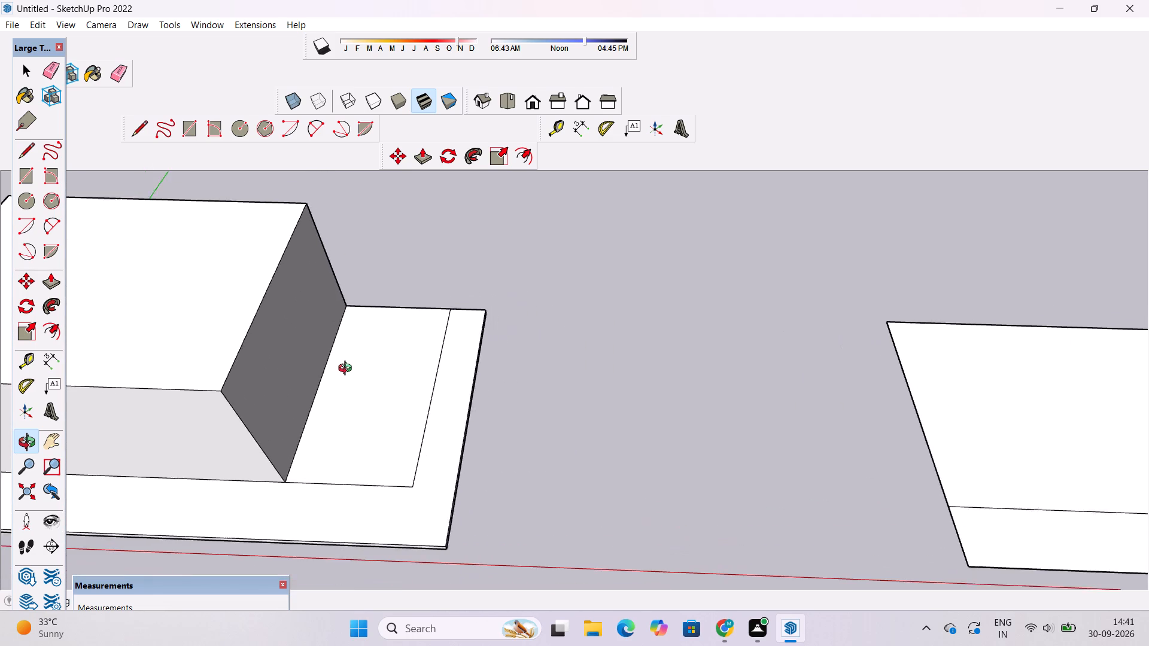
{"action": "scroll", "coordinate": [348, 370], "scroll_direction": "down", "scroll_amount": 3}
{"action": "left_click_drag", "start_coordinate": [346, 373], "coordinate": [400, 422]}
{"action": "scroll", "coordinate": [400, 420], "scroll_direction": "down", "scroll_amount": 1}
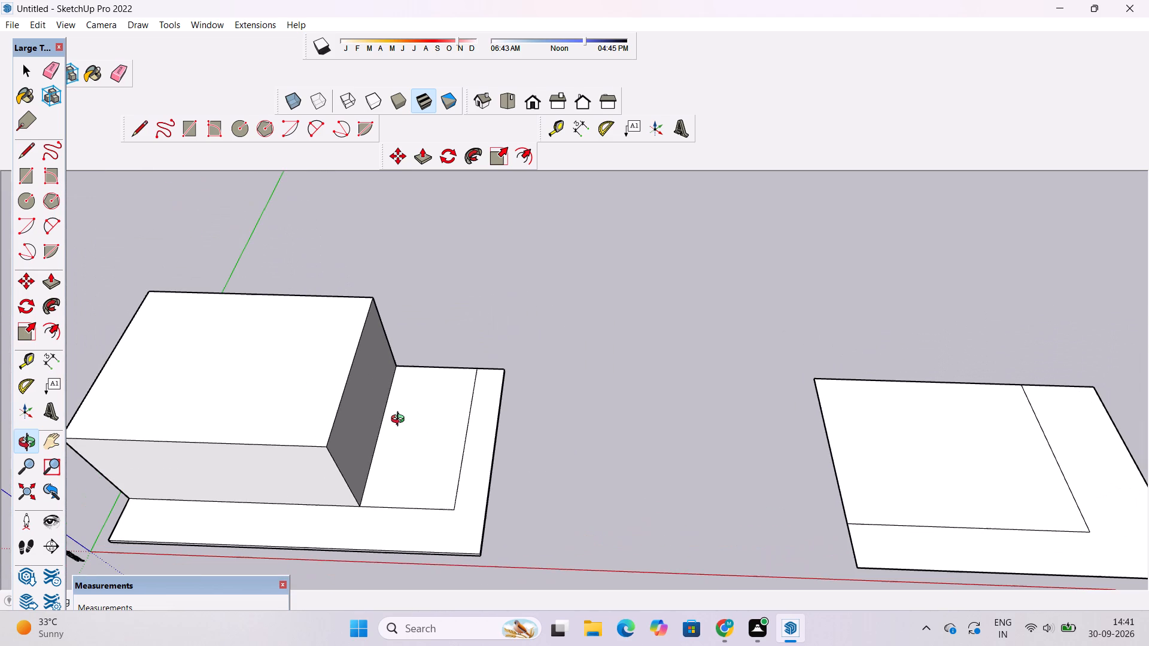
{"action": "left_click_drag", "start_coordinate": [376, 412], "coordinate": [382, 406], "text": "shift"}
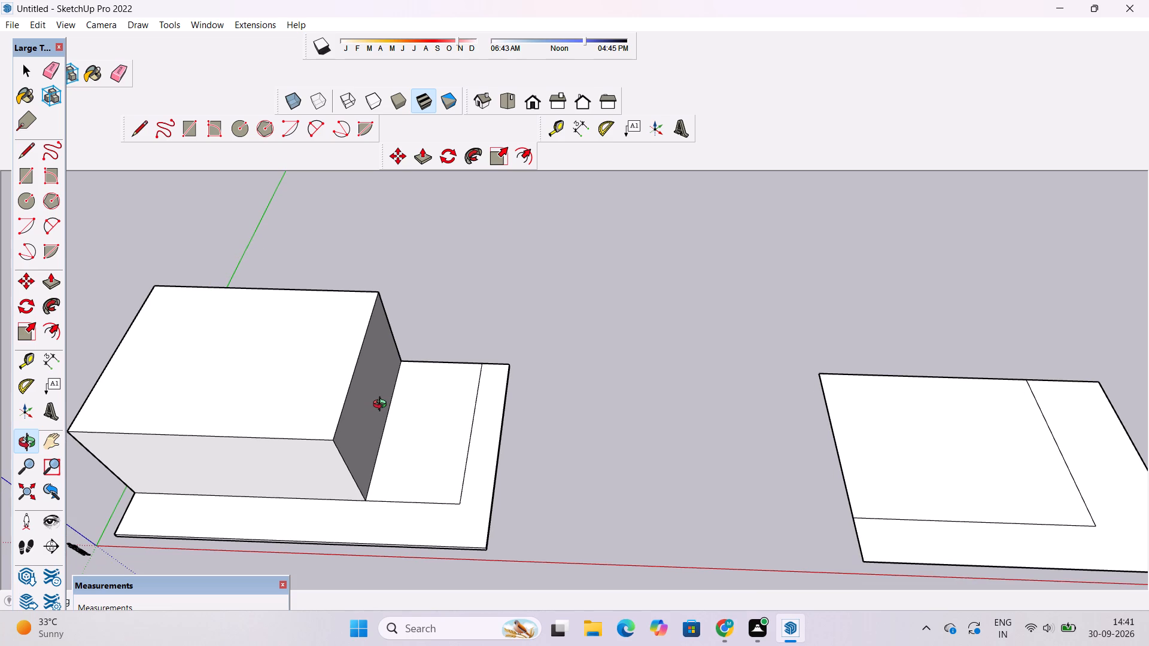
{"action": "left_click_drag", "start_coordinate": [382, 406], "coordinate": [328, 398]}
{"action": "left_click_drag", "start_coordinate": [328, 398], "coordinate": [336, 412], "text": "shift"}
{"action": "left_click_drag", "start_coordinate": [333, 424], "coordinate": [394, 428]}
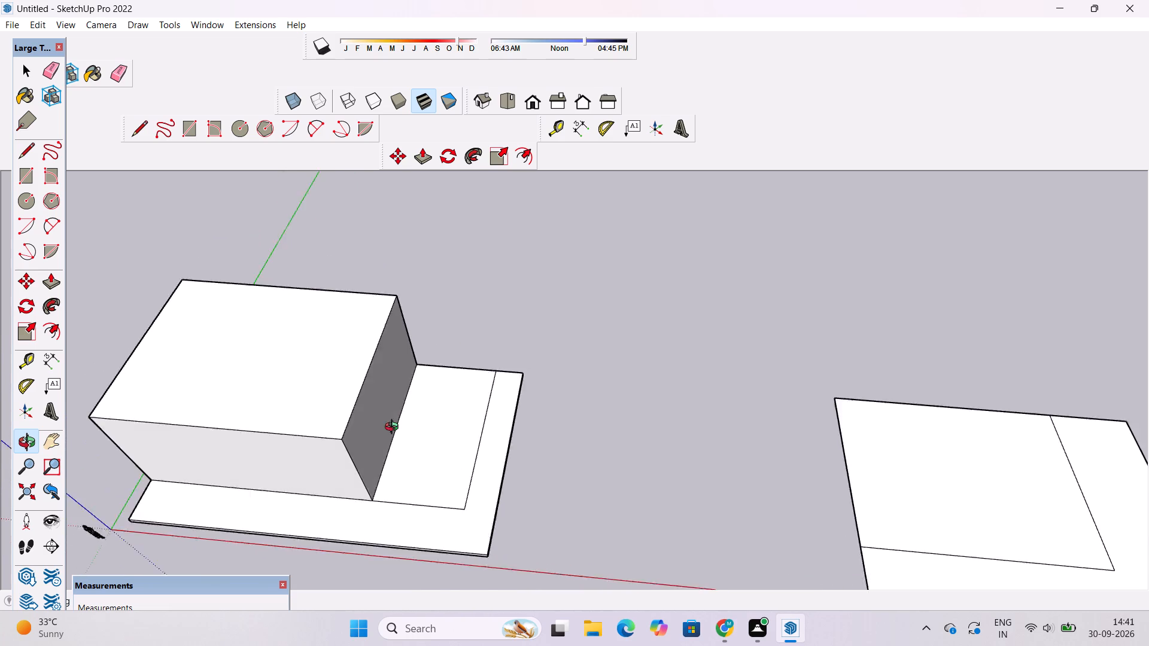
{"action": "left_click_drag", "start_coordinate": [394, 428], "coordinate": [431, 415]}
{"action": "left_click_drag", "start_coordinate": [431, 415], "coordinate": [434, 398], "text": "shift"}
Erase the inner dividing lines on the spare copied face beside the block.
{"action": "key", "text": "space"}
{"action": "scroll", "coordinate": [432, 369], "scroll_direction": "down", "scroll_amount": 5}
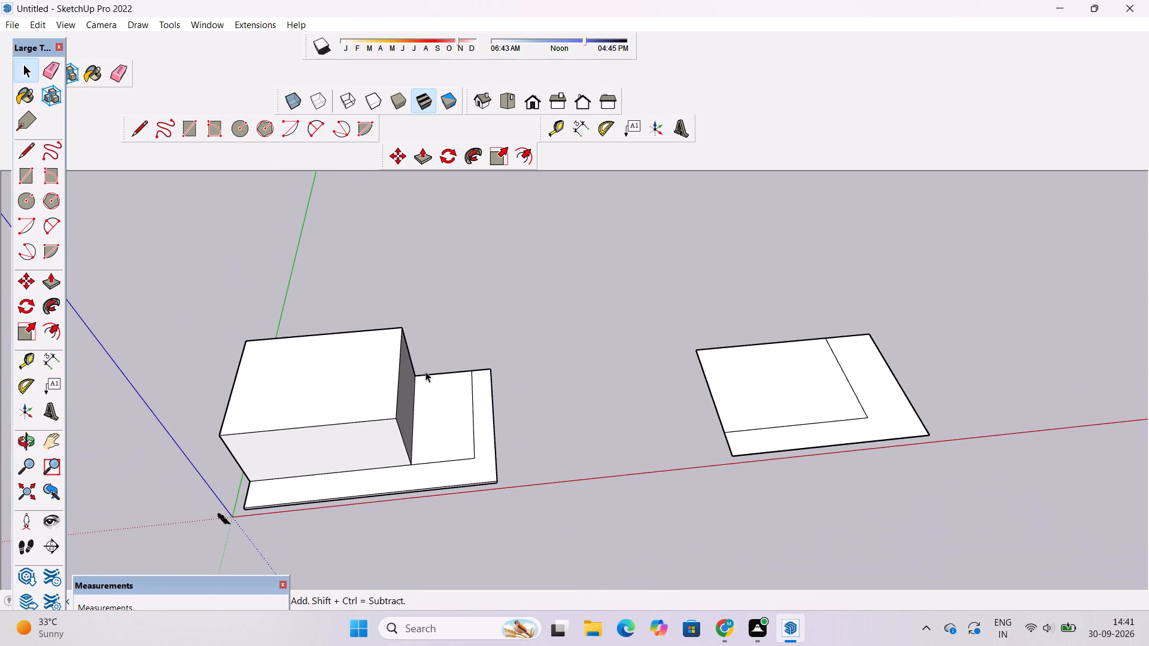
{"action": "key", "text": "e"}
{"action": "left_click_drag", "start_coordinate": [876, 386], "coordinate": [841, 423]}
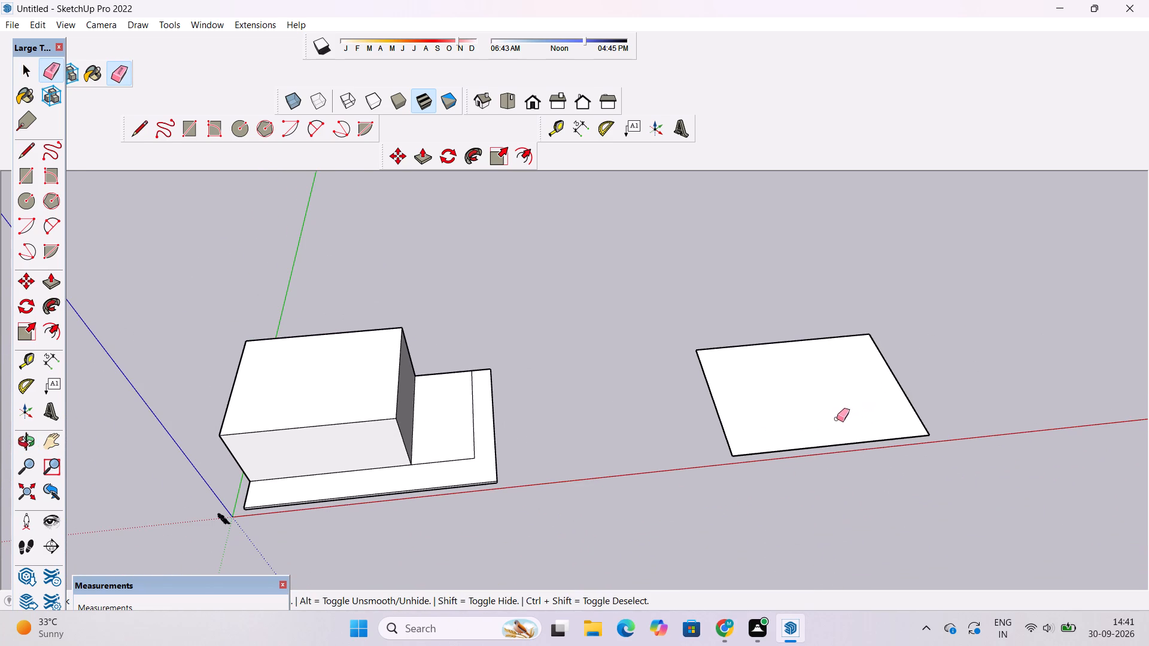
Push/Pull the spare copied face upward by 1'.
{"action": "key", "text": "space"}
{"action": "left_click", "coordinate": [814, 417]}
{"action": "key", "text": "p"}
{"action": "left_click", "coordinate": [814, 417]}
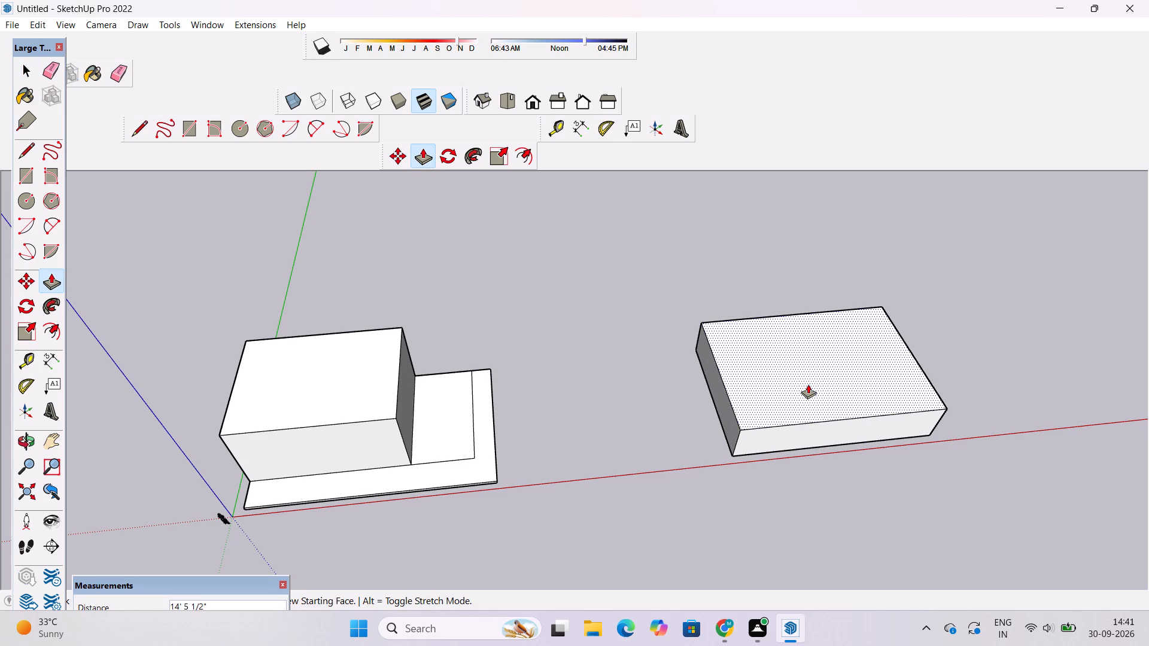
{"action": "type", "text": "1'"}
{"action": "key", "text": "Return"}
{"action": "key", "text": "space"}
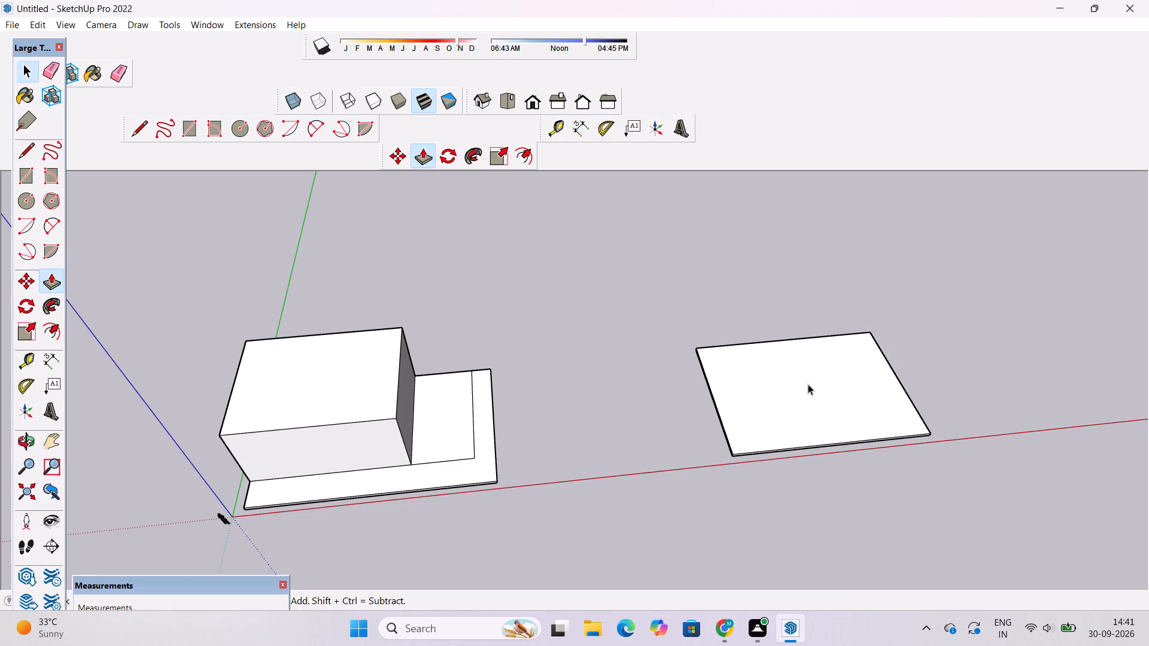
Examine the thickened spare slab and the neighbouring block from lower and higher angles.
{"action": "type", "text": "o"}
{"action": "left_click_drag", "start_coordinate": [813, 474], "coordinate": [772, 333]}
{"action": "scroll", "coordinate": [745, 437], "scroll_direction": "up", "scroll_amount": 4}
{"action": "left_click_drag", "start_coordinate": [722, 449], "coordinate": [788, 502]}
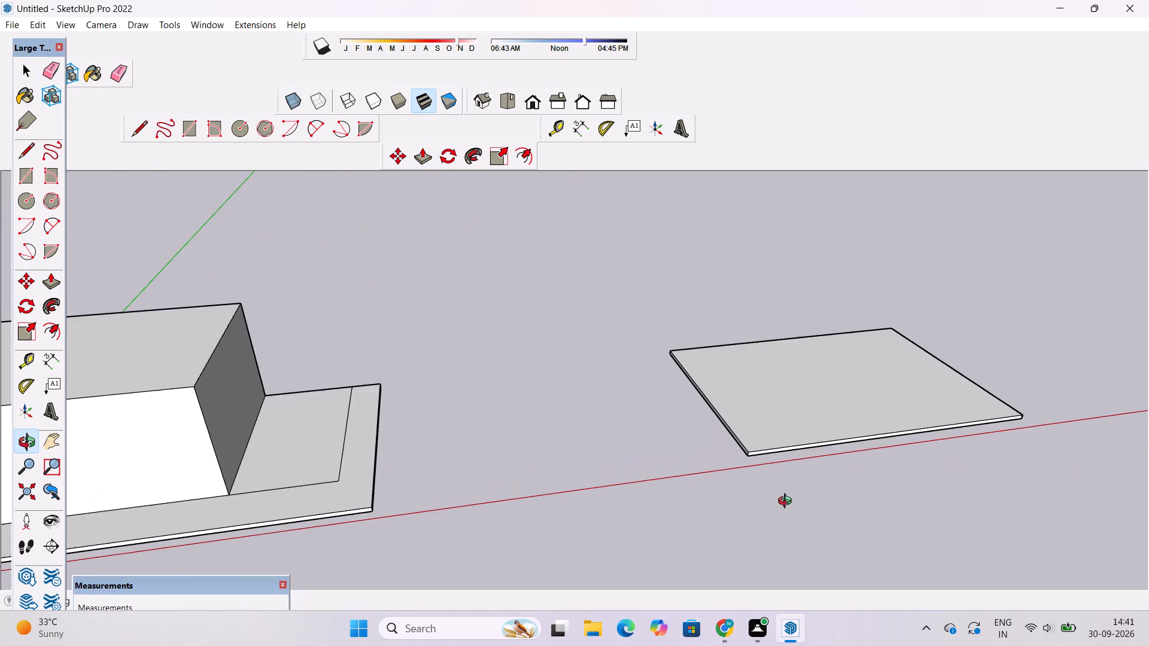
{"action": "scroll", "coordinate": [783, 484], "scroll_direction": "down", "scroll_amount": 7}
{"action": "left_click_drag", "start_coordinate": [777, 477], "coordinate": [773, 518]}
{"action": "scroll", "coordinate": [748, 476], "scroll_direction": "up", "scroll_amount": 4}
{"action": "left_click_drag", "start_coordinate": [743, 453], "coordinate": [648, 472], "text": "shift"}
{"action": "left_click_drag", "start_coordinate": [652, 483], "coordinate": [662, 514]}
{"action": "scroll", "coordinate": [662, 507], "scroll_direction": "down", "scroll_amount": 5}
{"action": "left_click_drag", "start_coordinate": [651, 499], "coordinate": [668, 461], "text": "shift"}
{"action": "scroll", "coordinate": [675, 452], "scroll_direction": "up", "scroll_amount": 6}
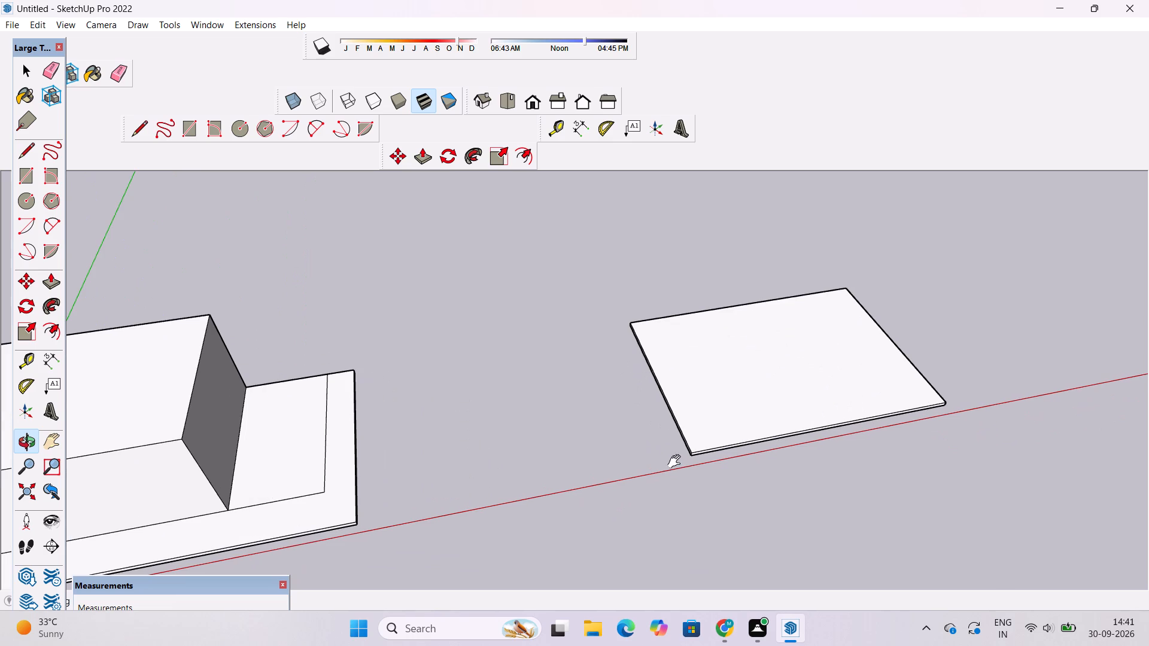
{"action": "left_click_drag", "start_coordinate": [683, 472], "coordinate": [680, 390], "text": "shift"}
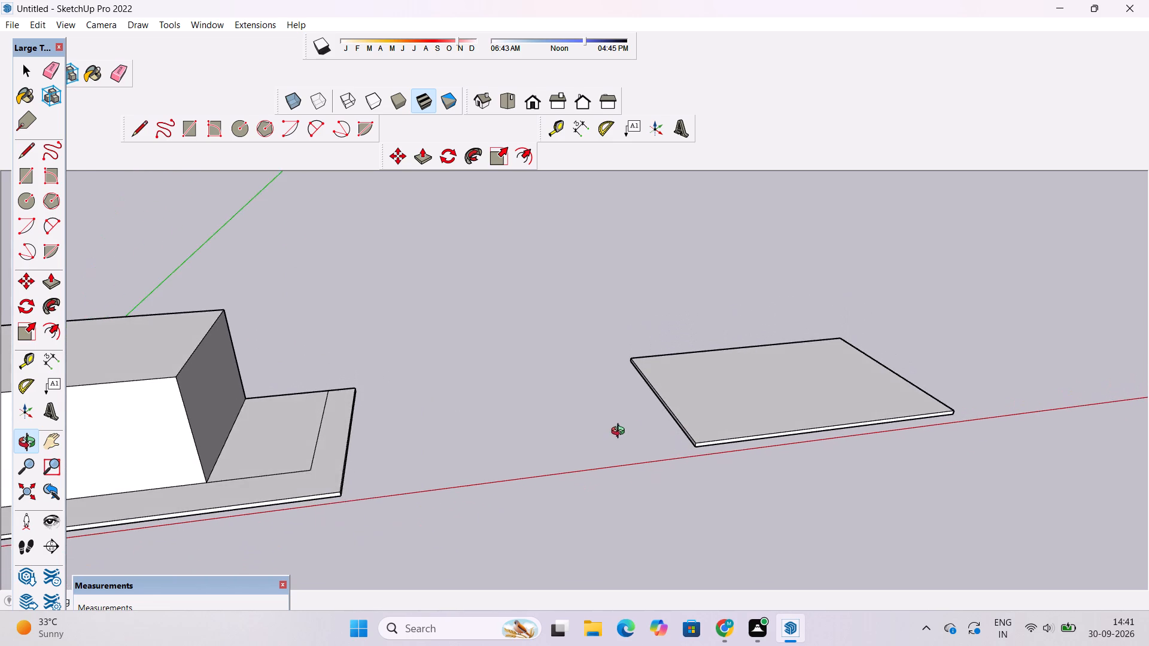
{"action": "left_click_drag", "start_coordinate": [619, 437], "coordinate": [674, 434]}
{"action": "scroll", "coordinate": [674, 434], "scroll_direction": "down", "scroll_amount": 3}
{"action": "left_click_drag", "start_coordinate": [675, 434], "coordinate": [639, 449], "text": "shift"}
Select all the connected geometry of the thin spare slab and make it a group.
{"action": "key", "text": "space"}
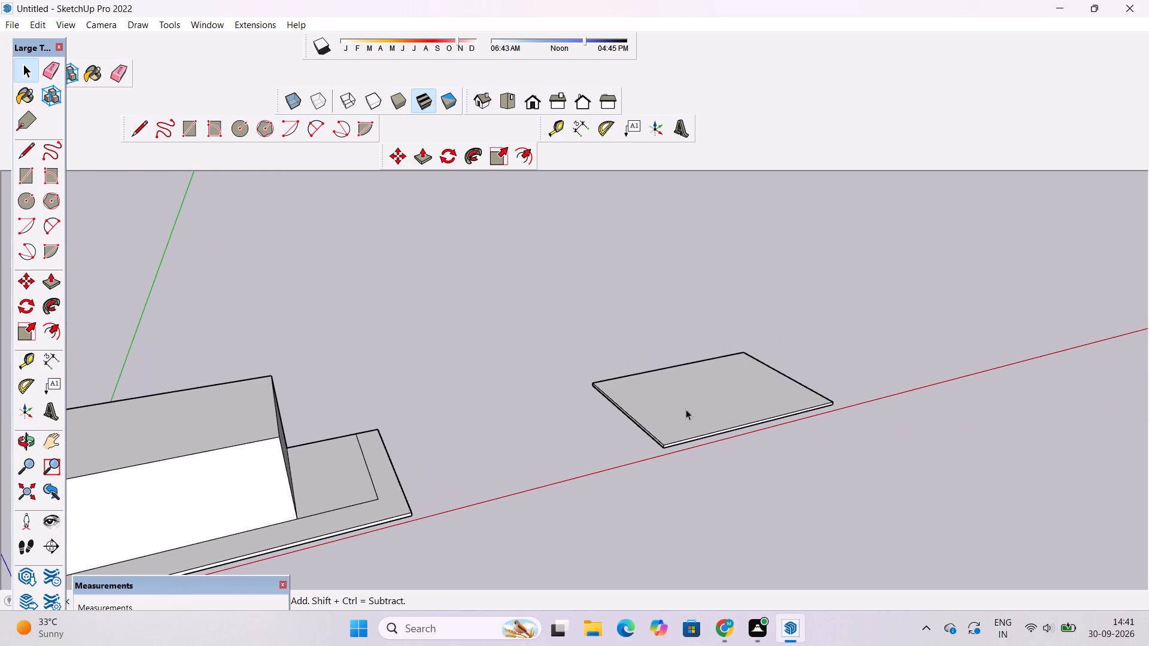
{"action": "triple_click", "coordinate": [686, 409]}
{"action": "right_click", "coordinate": [686, 409]}
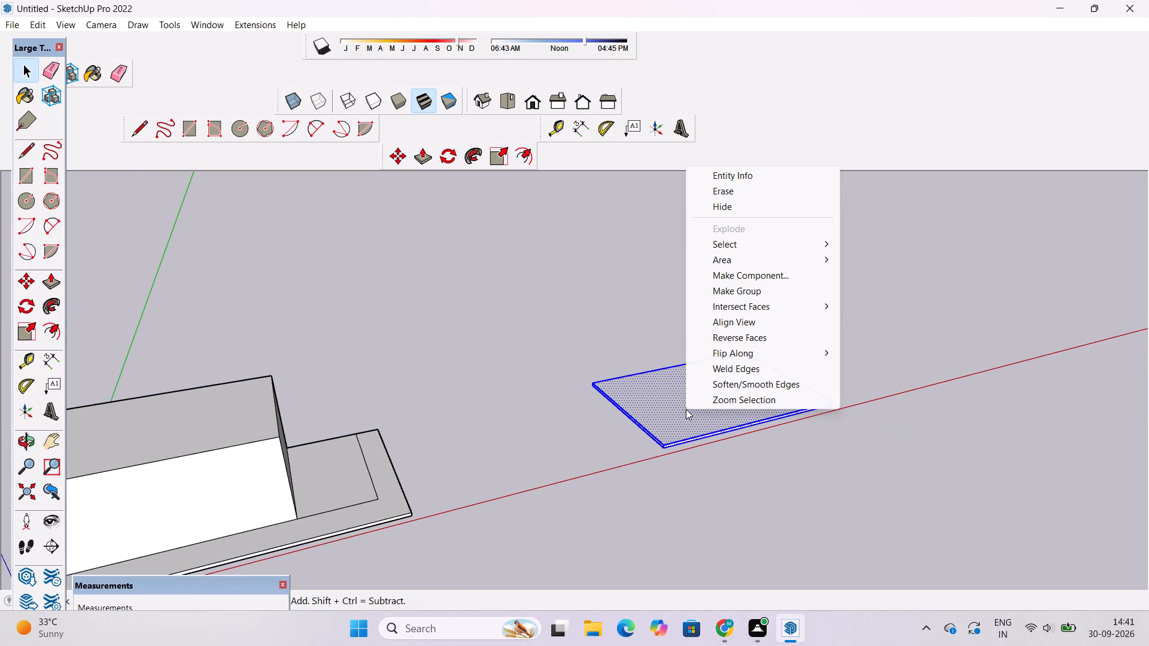
{"action": "left_click", "coordinate": [738, 294]}
{"action": "left_click", "coordinate": [817, 357]}
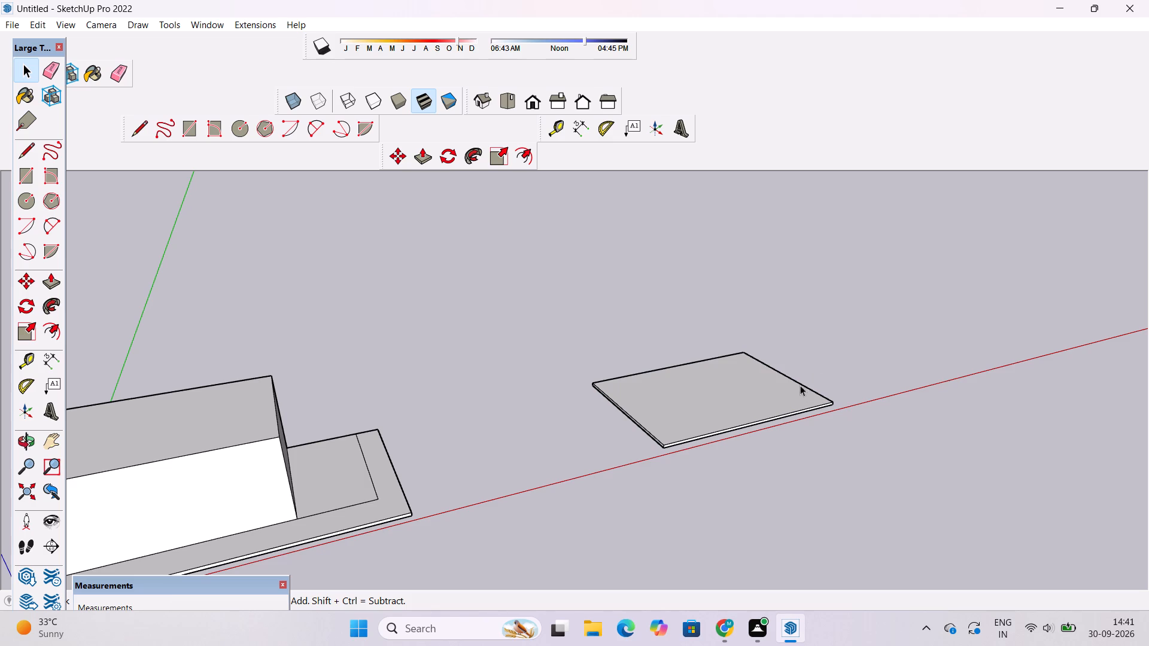
Copy the grouped spare slab from its bottom back corner onto the matching top back corner of the block.
{"action": "left_click", "coordinate": [665, 415]}
{"action": "scroll", "coordinate": [503, 495], "scroll_direction": "up", "scroll_amount": 6}
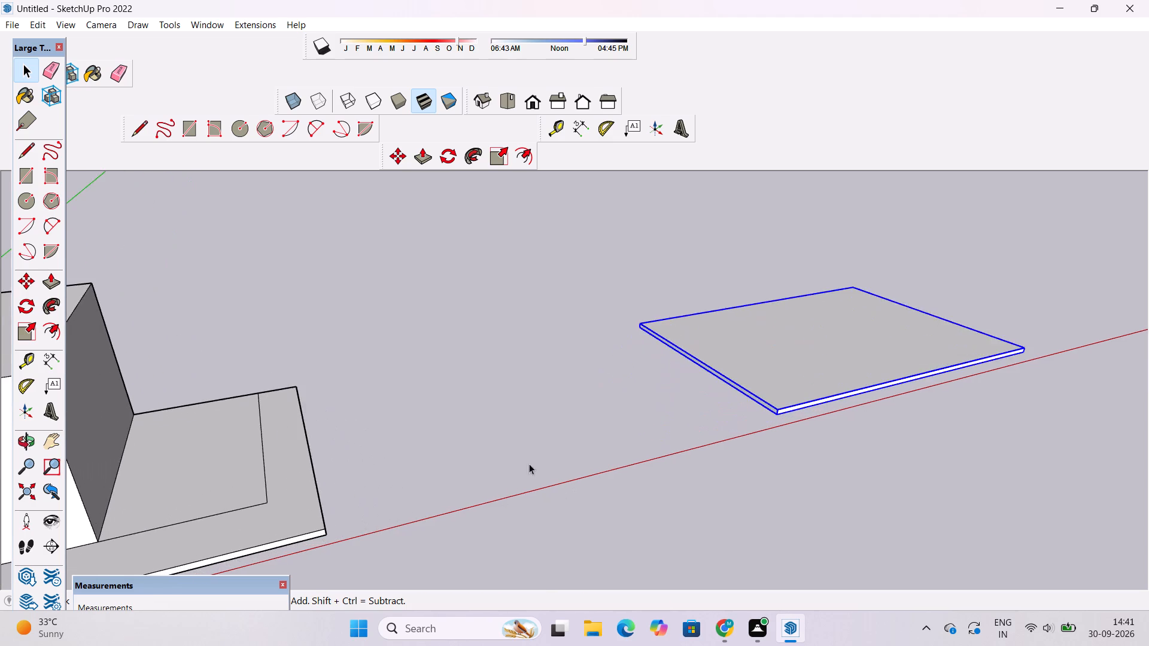
{"action": "key", "text": "m"}
{"action": "scroll", "coordinate": [597, 362], "scroll_direction": "up", "scroll_amount": 20}
{"action": "scroll", "coordinate": [597, 362], "scroll_direction": "up", "scroll_amount": 2}
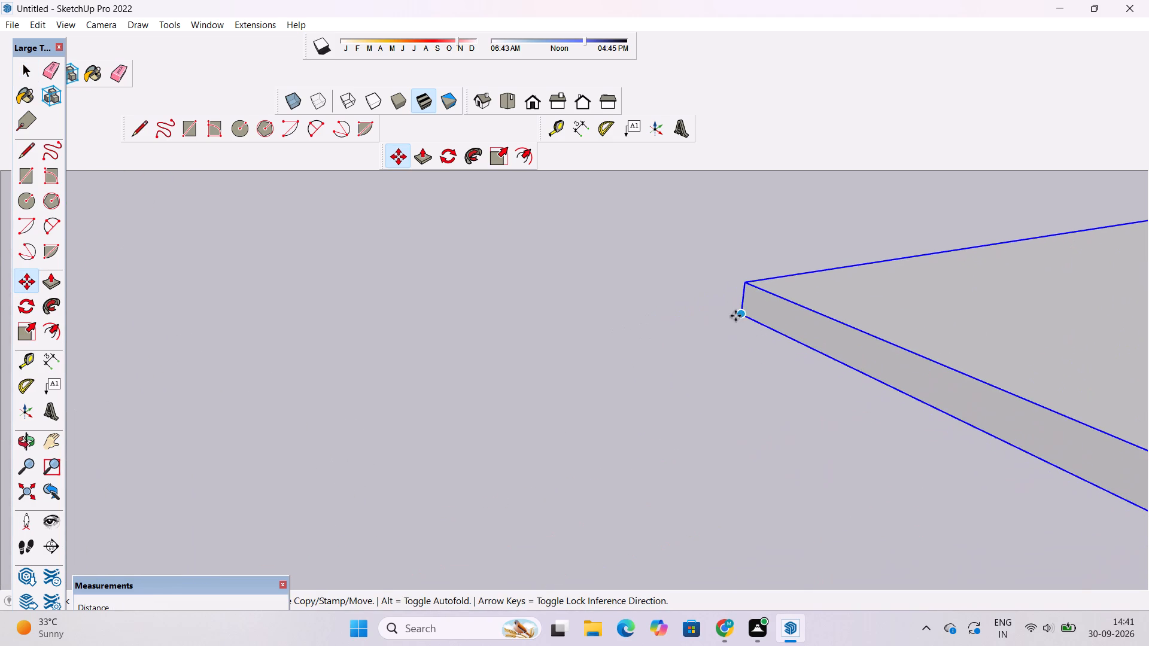
{"action": "left_click", "coordinate": [740, 312]}
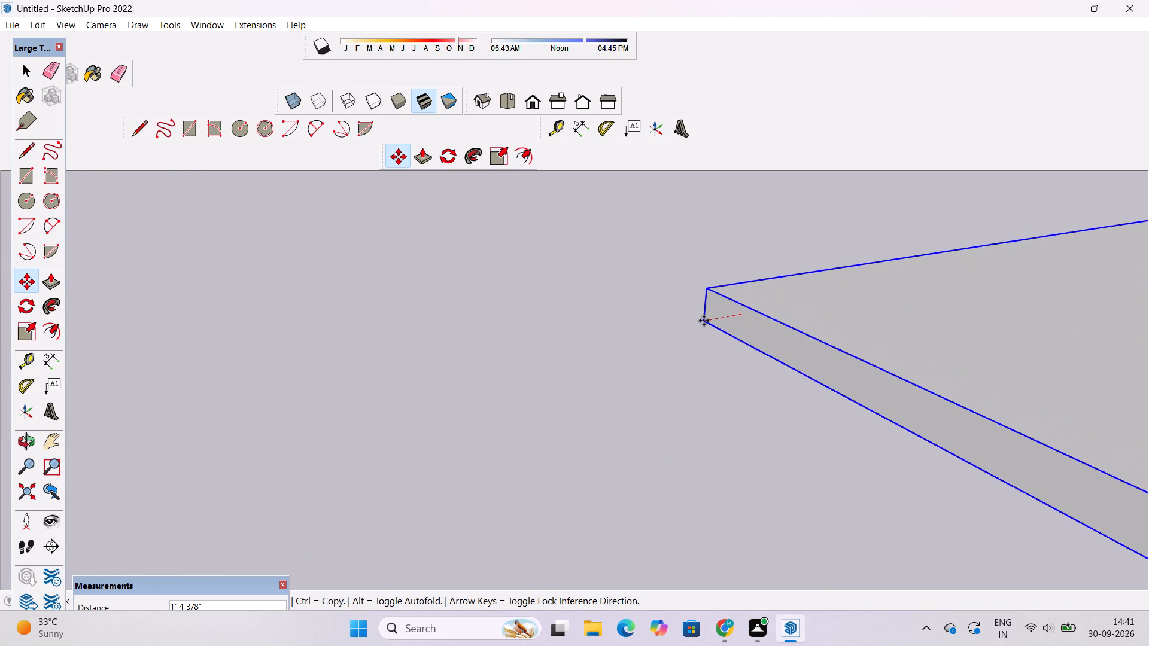
{"action": "scroll", "coordinate": [776, 310], "scroll_direction": "down", "scroll_amount": 20}
{"action": "scroll", "coordinate": [776, 310], "scroll_direction": "down", "scroll_amount": 3}
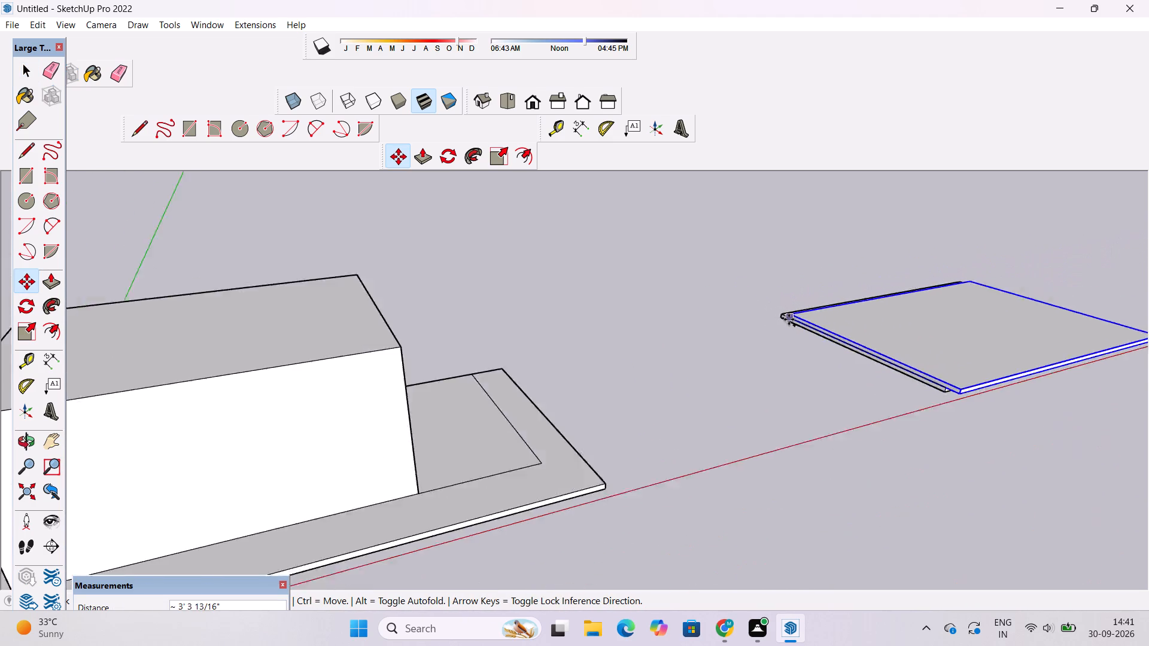
{"action": "scroll", "coordinate": [789, 319], "scroll_direction": "down", "scroll_amount": 7}
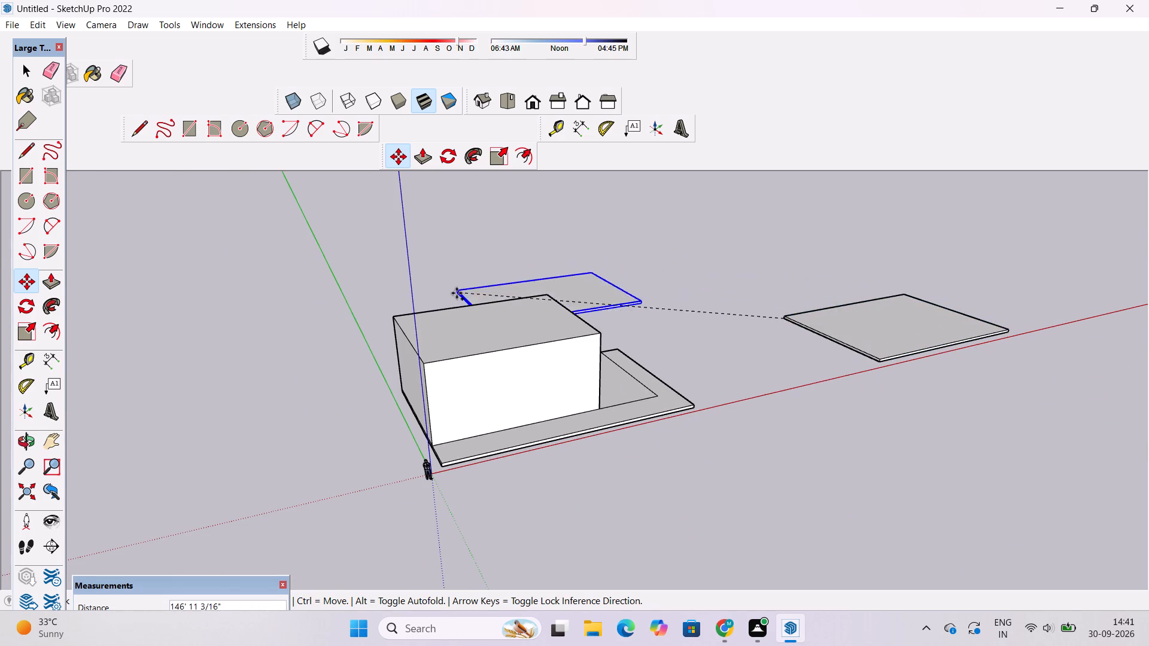
{"action": "scroll", "coordinate": [457, 293], "scroll_direction": "up", "scroll_amount": 4}
{"action": "scroll", "coordinate": [335, 312], "scroll_direction": "up", "scroll_amount": 15}
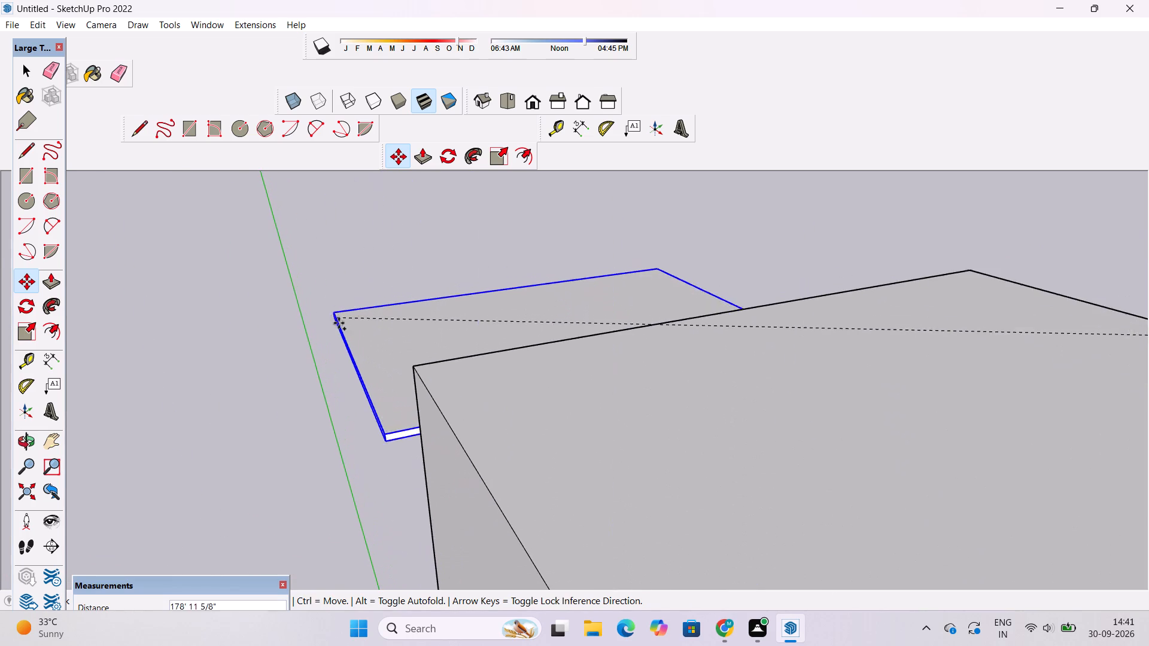
{"action": "left_click", "coordinate": [413, 365]}
{"action": "scroll", "coordinate": [284, 319], "scroll_direction": "down", "scroll_amount": 9}
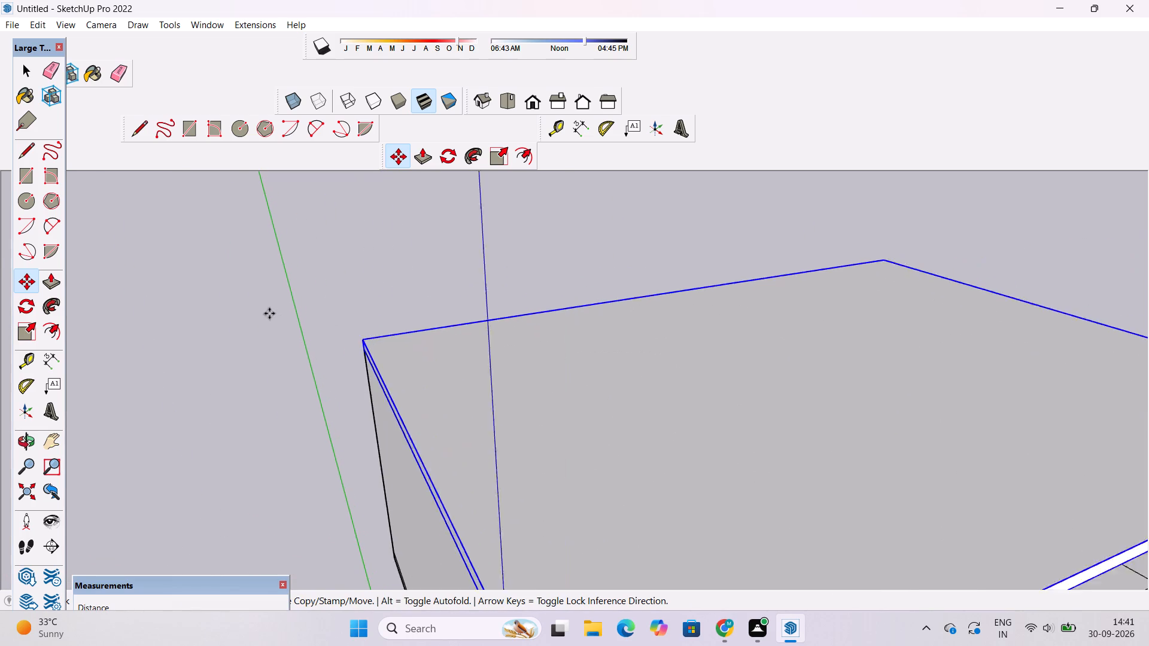
{"action": "scroll", "coordinate": [269, 313], "scroll_direction": "down", "scroll_amount": 14}
Explode the slab group that sits on top of the block.
{"action": "key", "text": "space"}
{"action": "right_click", "coordinate": [424, 348]}
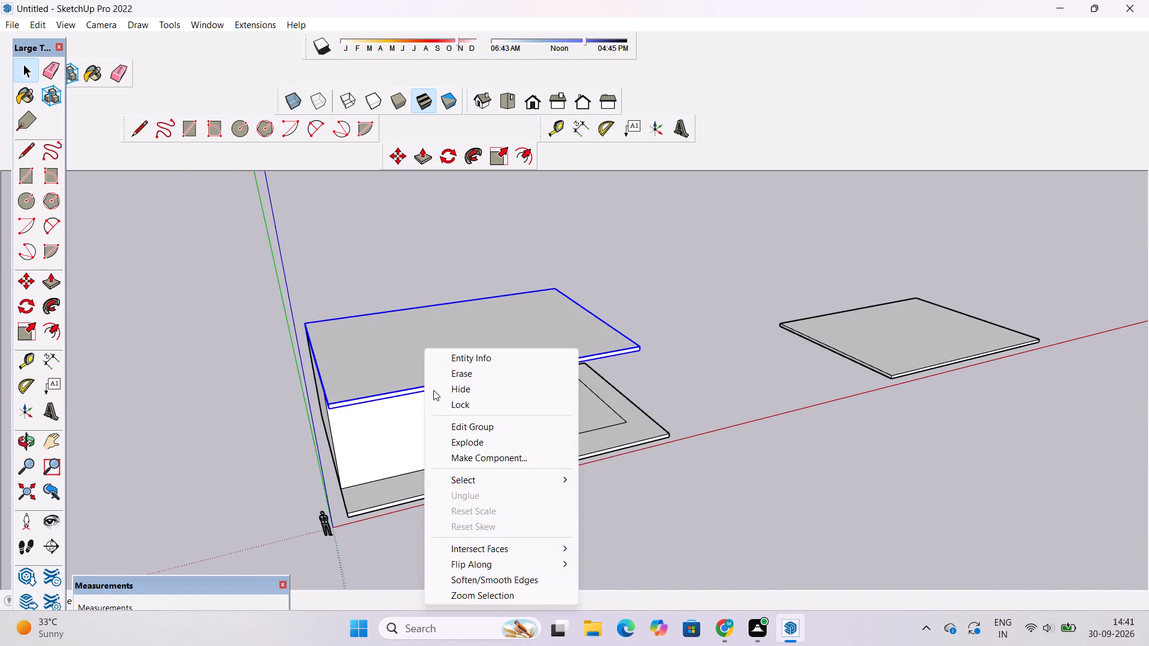
{"action": "left_click", "coordinate": [446, 443]}
{"action": "left_click", "coordinate": [692, 312]}
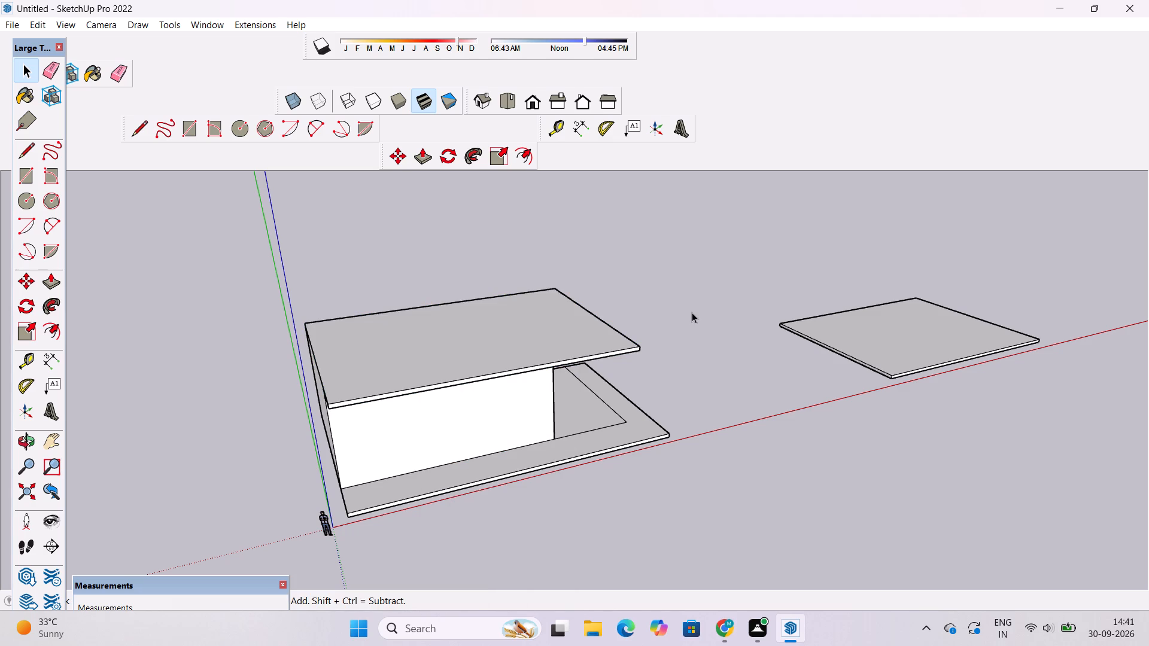
Examine the block with its overhanging top slab and base slab from all around, including above and low angles.
{"action": "key", "text": "o"}
{"action": "left_click_drag", "start_coordinate": [567, 419], "coordinate": [657, 435]}
{"action": "left_click_drag", "start_coordinate": [657, 435], "coordinate": [655, 406]}
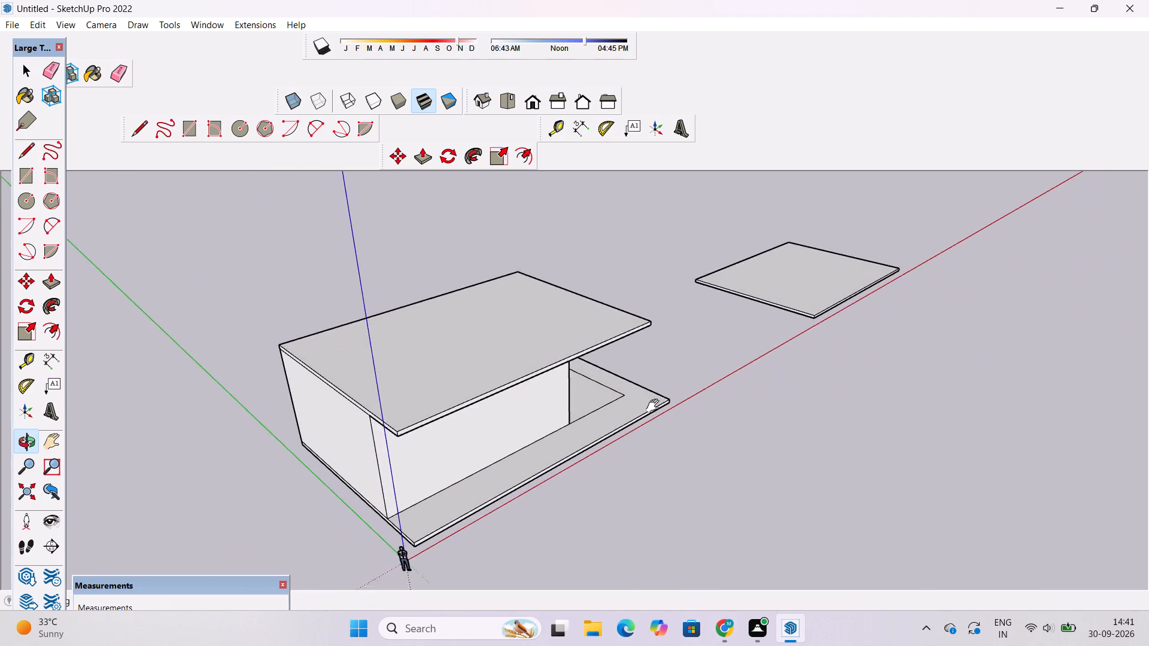
{"action": "left_click_drag", "start_coordinate": [655, 406], "coordinate": [655, 390]}
{"action": "scroll", "coordinate": [630, 377], "scroll_direction": "up", "scroll_amount": 3}
{"action": "left_click_drag", "start_coordinate": [635, 367], "coordinate": [474, 371]}
{"action": "left_click_drag", "start_coordinate": [460, 371], "coordinate": [518, 410], "text": "shift"}
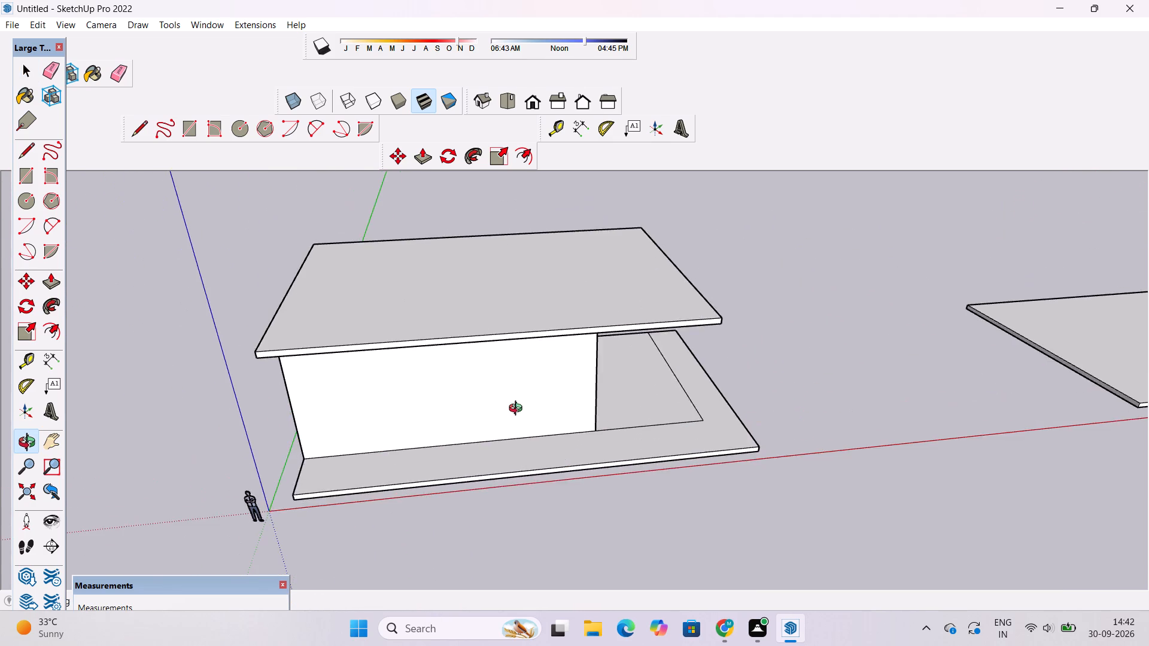
{"action": "scroll", "coordinate": [518, 410], "scroll_direction": "down", "scroll_amount": 4}
{"action": "left_click_drag", "start_coordinate": [524, 416], "coordinate": [659, 409]}
{"action": "scroll", "coordinate": [552, 421], "scroll_direction": "up", "scroll_amount": 3}
{"action": "left_click_drag", "start_coordinate": [519, 417], "coordinate": [659, 379]}
{"action": "left_click_drag", "start_coordinate": [667, 418], "coordinate": [645, 392]}
{"action": "left_click_drag", "start_coordinate": [645, 392], "coordinate": [564, 407]}
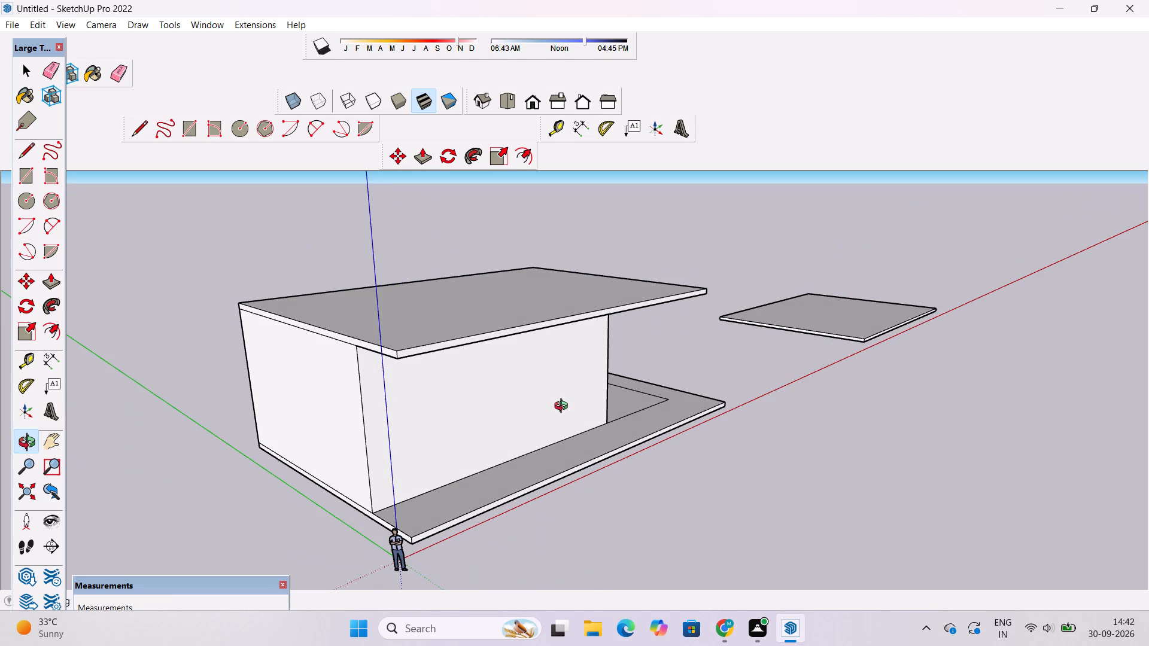
{"action": "left_click_drag", "start_coordinate": [564, 407], "coordinate": [370, 451]}
{"action": "left_click_drag", "start_coordinate": [570, 388], "coordinate": [390, 349]}
{"action": "left_click_drag", "start_coordinate": [560, 381], "coordinate": [486, 459]}
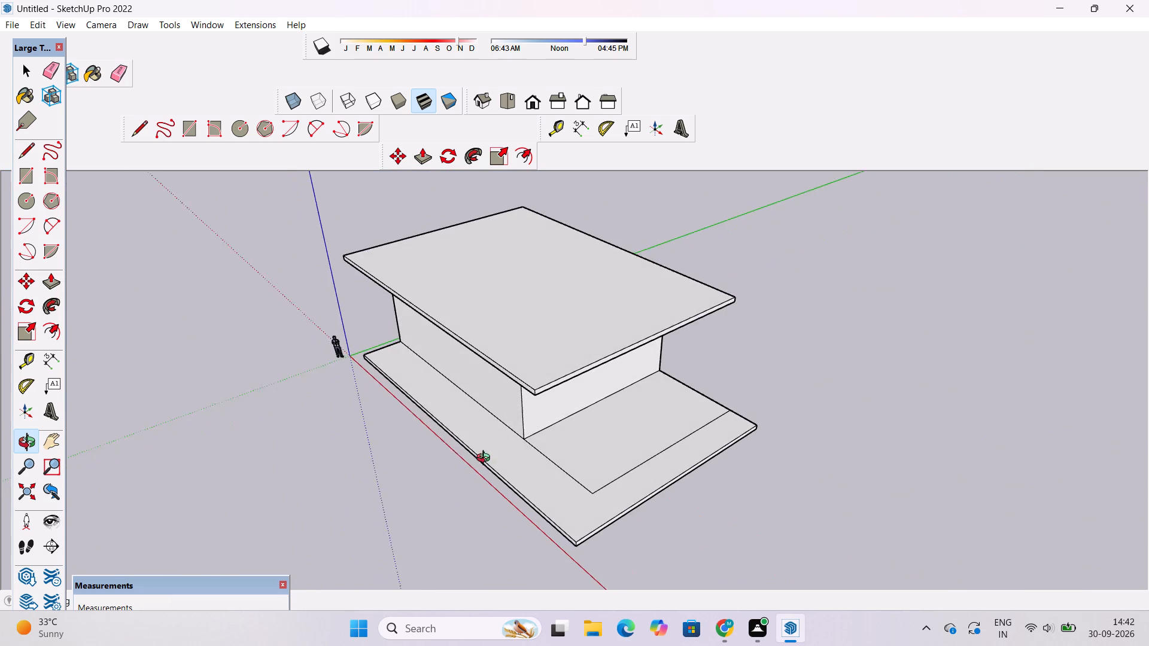
{"action": "left_click_drag", "start_coordinate": [486, 459], "coordinate": [485, 460]}
{"action": "scroll", "coordinate": [537, 427], "scroll_direction": "up", "scroll_amount": 3}
{"action": "left_click_drag", "start_coordinate": [585, 429], "coordinate": [455, 413], "text": "shift"}
{"action": "scroll", "coordinate": [461, 445], "scroll_direction": "down", "scroll_amount": 3}
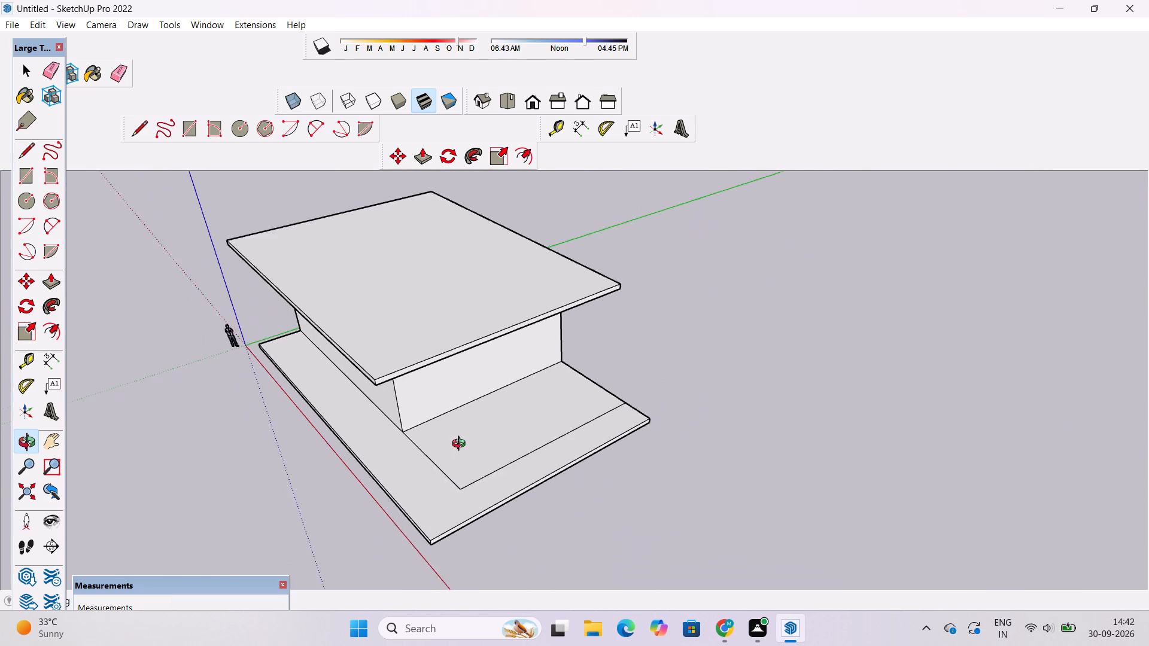
{"action": "scroll", "coordinate": [461, 445], "scroll_direction": "down", "scroll_amount": 2}
{"action": "scroll", "coordinate": [457, 438], "scroll_direction": "up", "scroll_amount": 1}
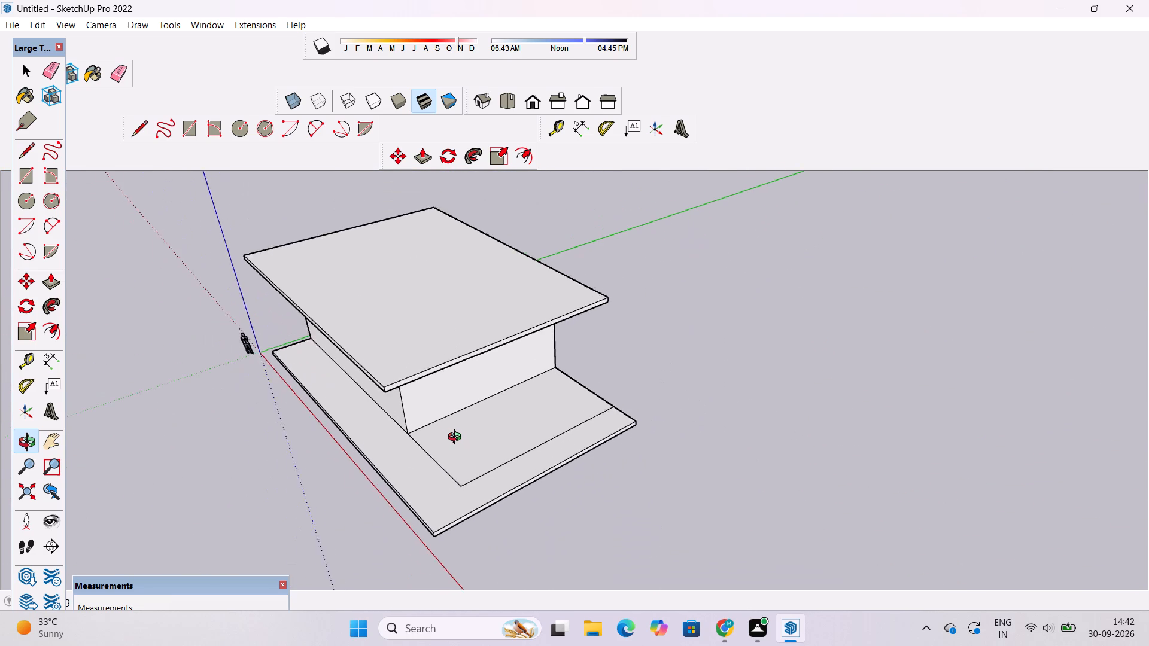
{"action": "scroll", "coordinate": [457, 438], "scroll_direction": "up", "scroll_amount": 5}
{"action": "left_click_drag", "start_coordinate": [457, 439], "coordinate": [470, 408]}
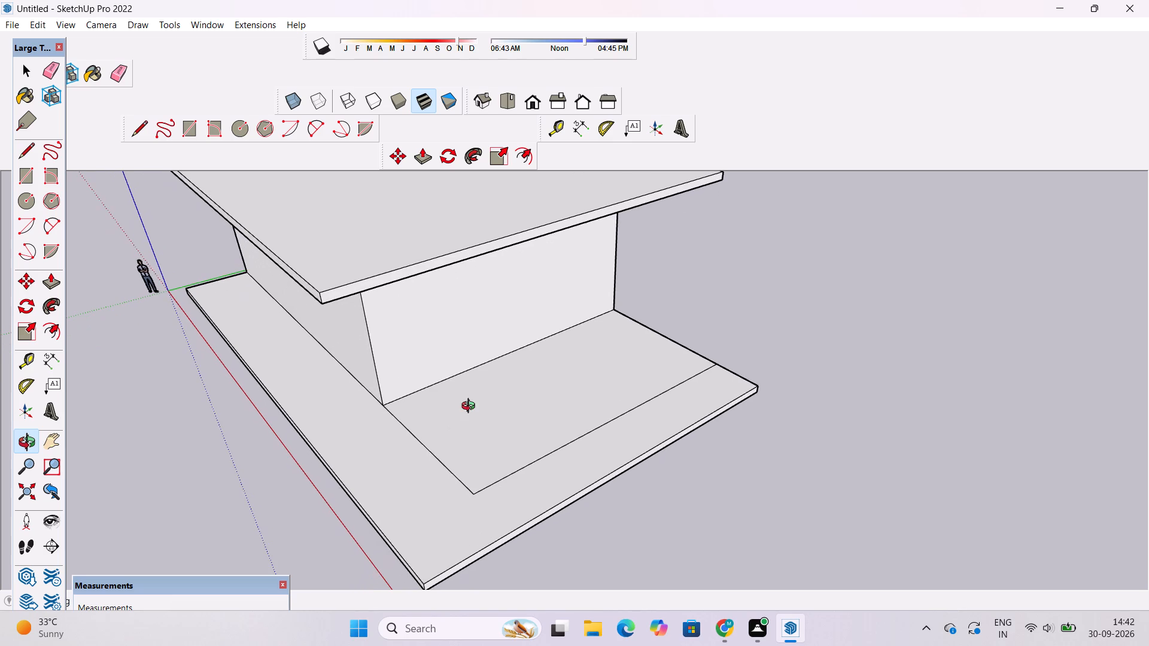
{"action": "left_click_drag", "start_coordinate": [481, 424], "coordinate": [348, 505]}
{"action": "scroll", "coordinate": [354, 467], "scroll_direction": "down", "scroll_amount": 4}
{"action": "left_click_drag", "start_coordinate": [374, 462], "coordinate": [435, 459], "text": "shift"}
{"action": "scroll", "coordinate": [434, 459], "scroll_direction": "up", "scroll_amount": 2}
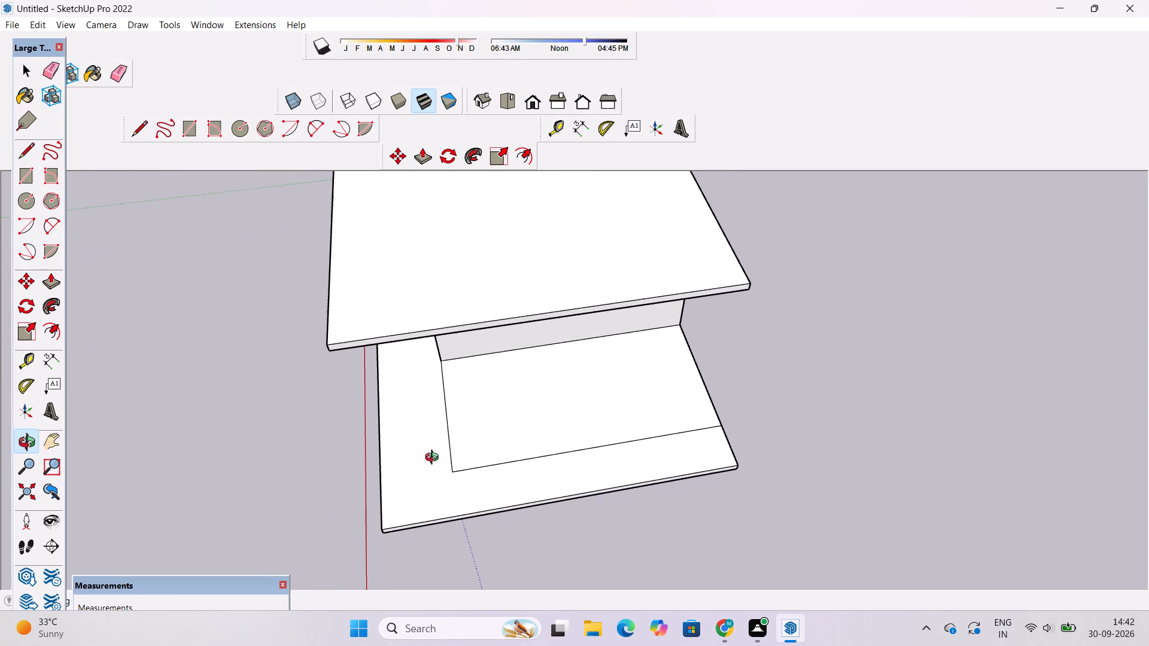
{"action": "scroll", "coordinate": [414, 455], "scroll_direction": "down", "scroll_amount": 4}
{"action": "left_click_drag", "start_coordinate": [341, 452], "coordinate": [518, 511]}
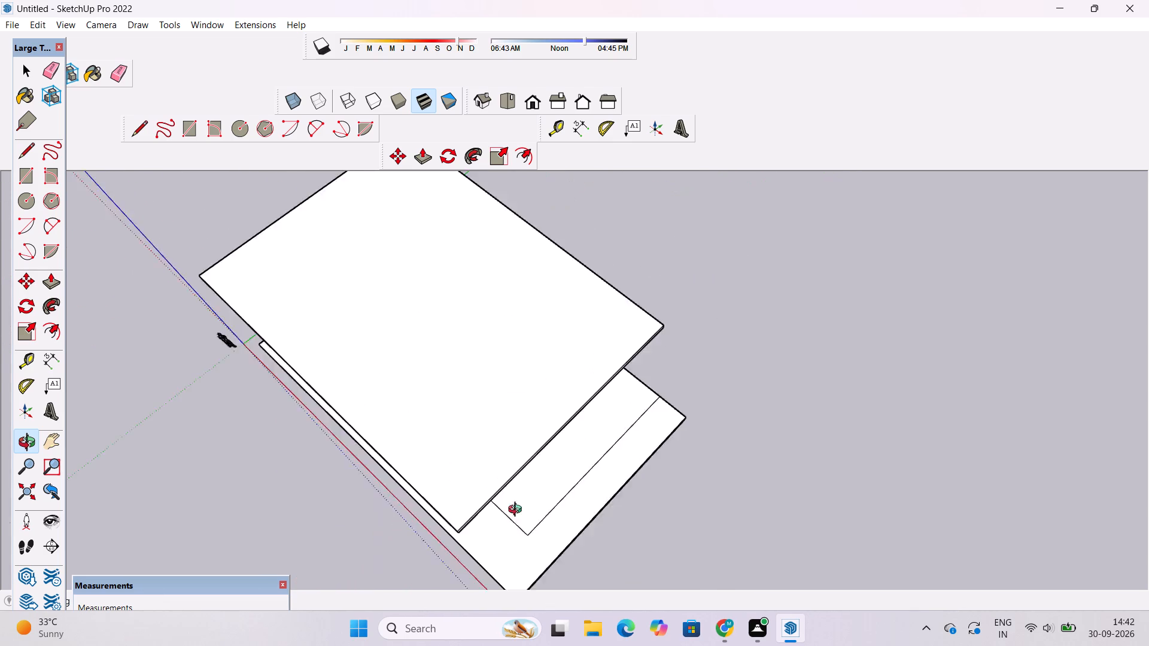
{"action": "left_click_drag", "start_coordinate": [518, 511], "coordinate": [740, 291]}
{"action": "scroll", "coordinate": [686, 336], "scroll_direction": "up", "scroll_amount": 4}
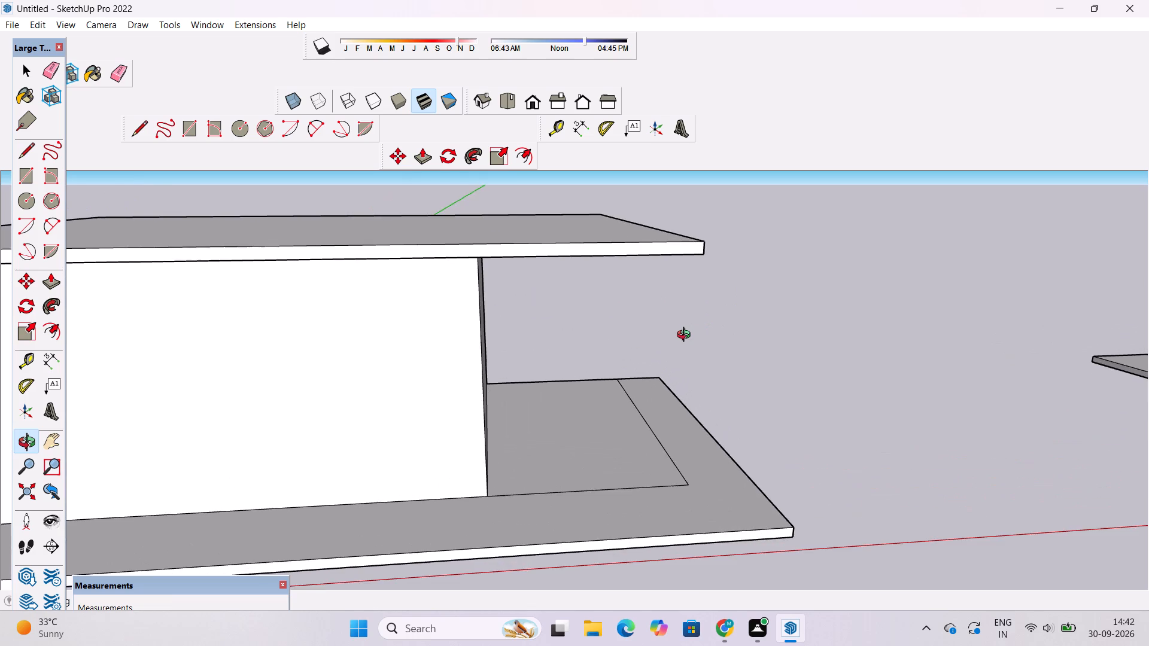
{"action": "left_click_drag", "start_coordinate": [685, 336], "coordinate": [674, 311]}
{"action": "scroll", "coordinate": [674, 311], "scroll_direction": "down", "scroll_amount": 2}
{"action": "left_click_drag", "start_coordinate": [677, 332], "coordinate": [691, 415]}
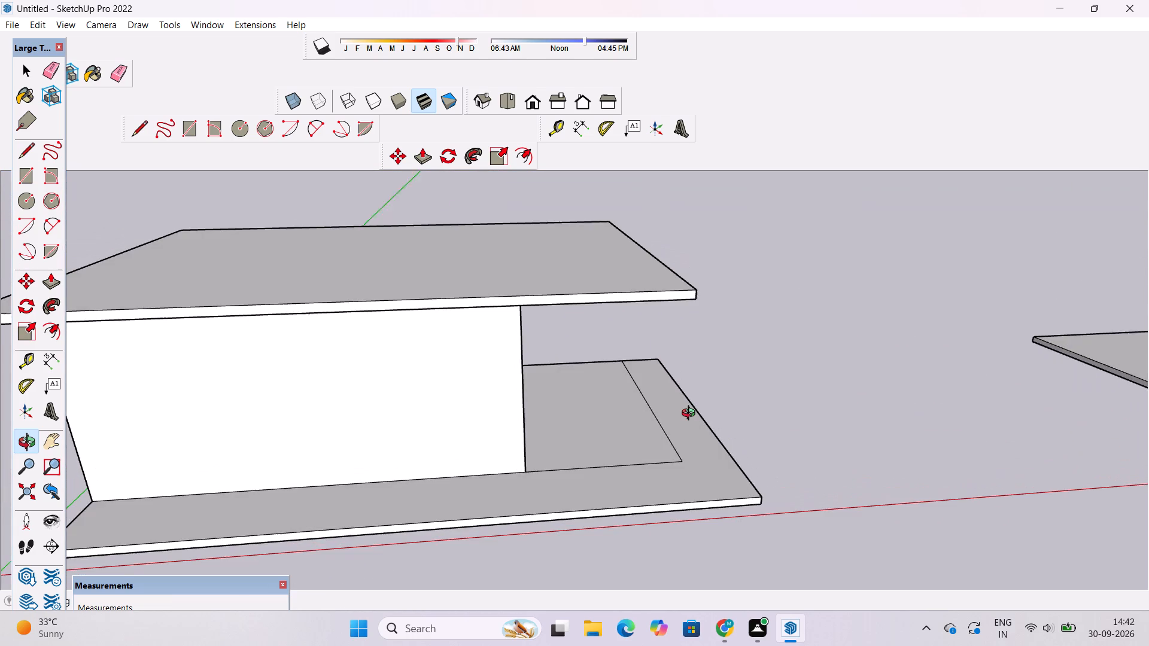
{"action": "left_click_drag", "start_coordinate": [691, 415], "coordinate": [692, 417]}
Draw a 25' vertical line from the overhanging top slab's free front bottom corner down to the base slab's front edge.
{"action": "key", "text": "l"}
{"action": "scroll", "coordinate": [706, 316], "scroll_direction": "up", "scroll_amount": 3}
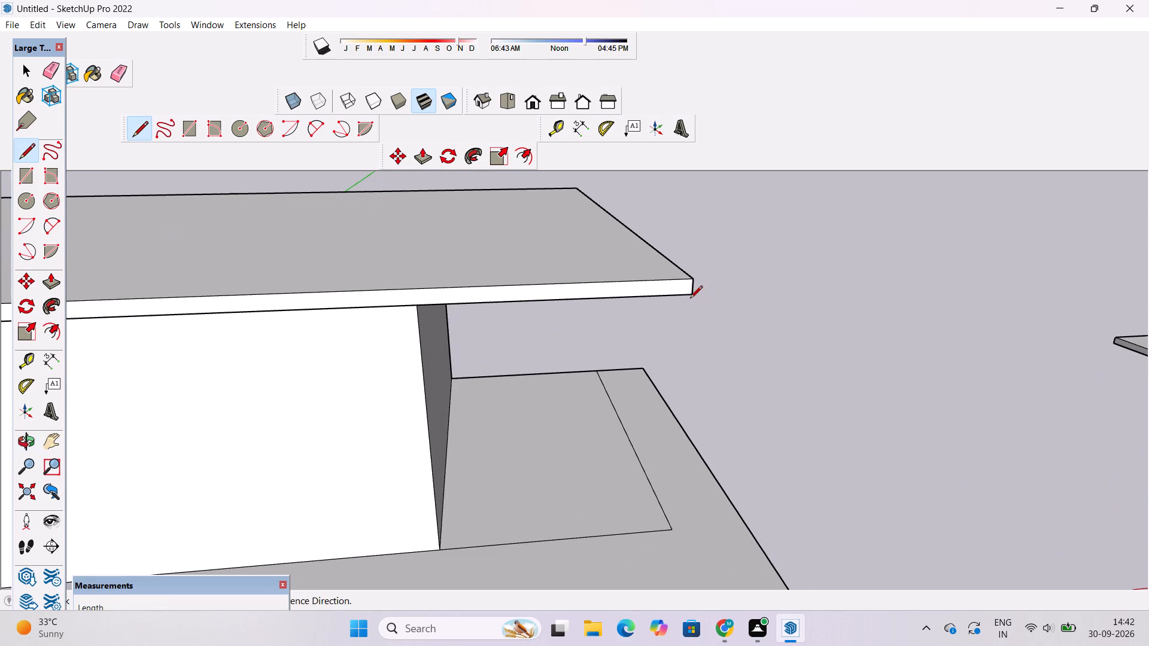
{"action": "left_click", "coordinate": [691, 295]}
{"action": "scroll", "coordinate": [685, 352], "scroll_direction": "down", "scroll_amount": 6}
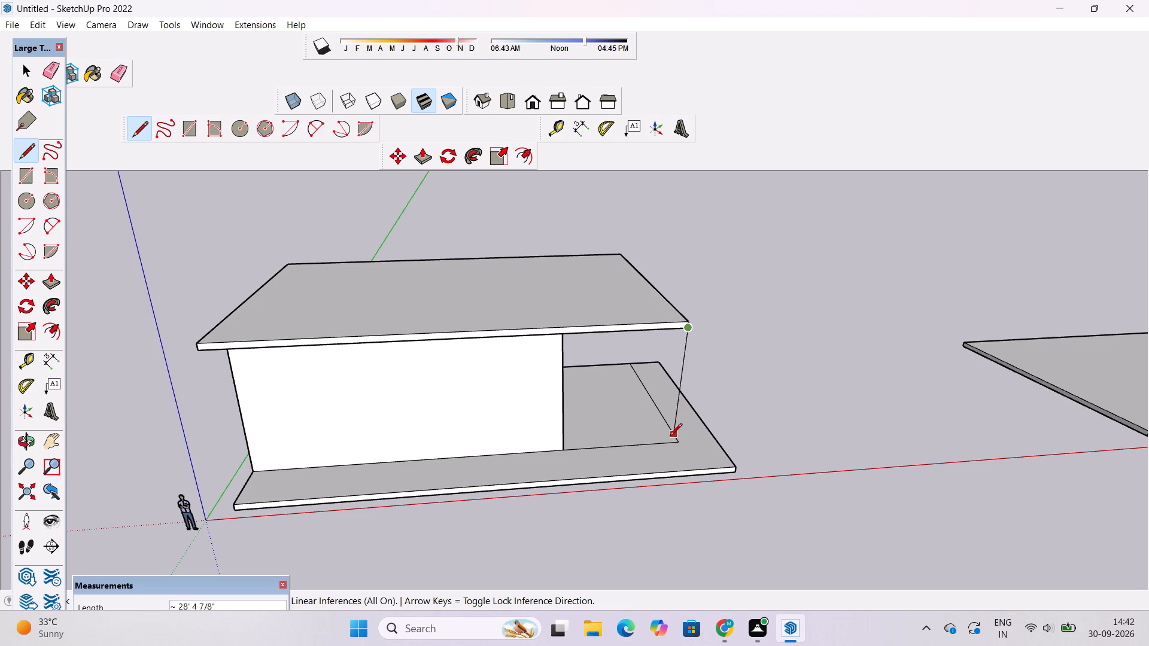
{"action": "scroll", "coordinate": [685, 456], "scroll_direction": "up", "scroll_amount": 5}
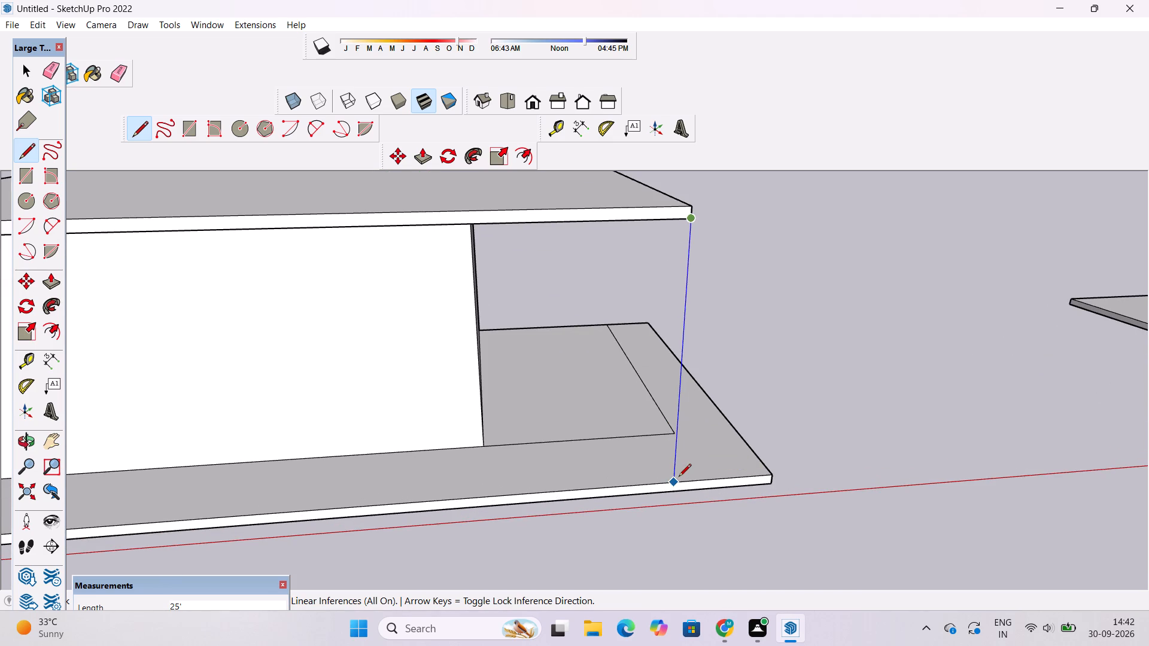
{"action": "scroll", "coordinate": [680, 477], "scroll_direction": "up", "scroll_amount": 4}
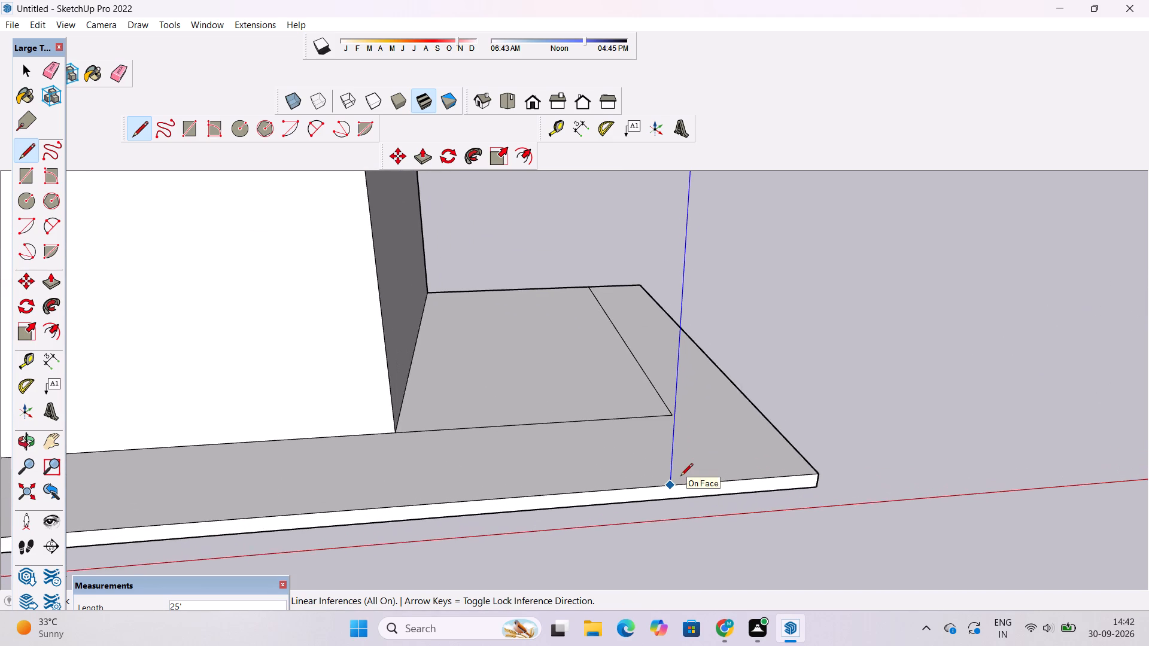
{"action": "scroll", "coordinate": [680, 477], "scroll_direction": "up", "scroll_amount": 1}
{"action": "left_click", "coordinate": [680, 477]}
{"action": "key", "text": "space"}
Examine the vertical line between the overhanging top slab and the base slab from the side and the front.
{"action": "type", "text": "o"}
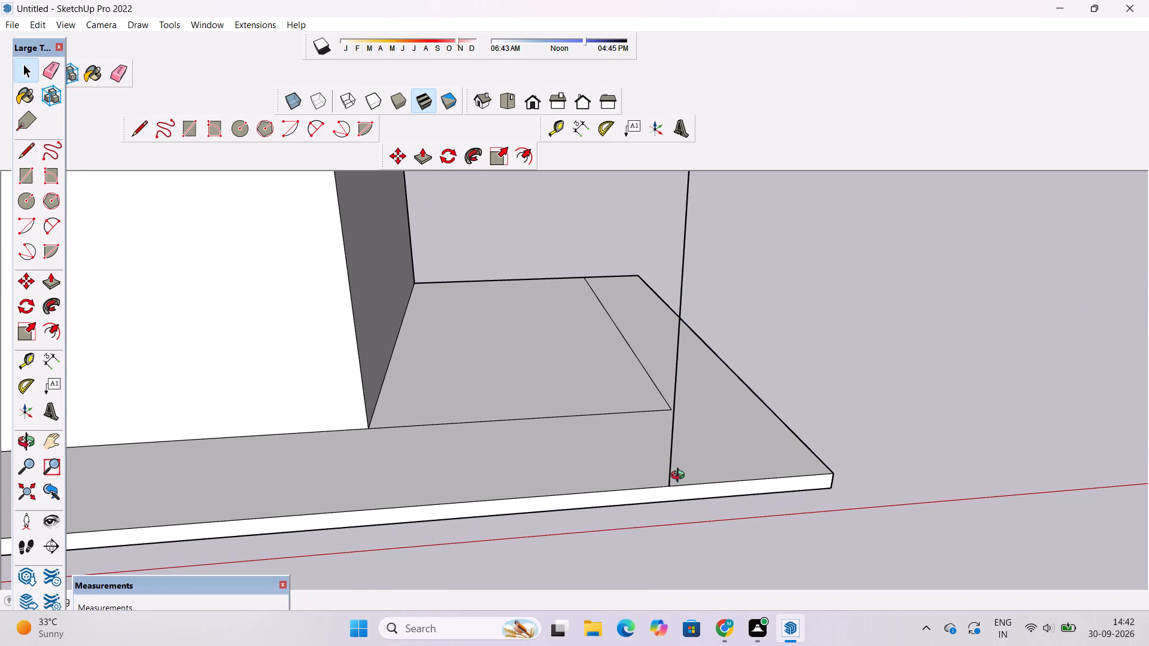
{"action": "scroll", "coordinate": [680, 477], "scroll_direction": "down", "scroll_amount": 6}
{"action": "left_click_drag", "start_coordinate": [813, 413], "coordinate": [363, 505]}
{"action": "scroll", "coordinate": [356, 459], "scroll_direction": "down", "scroll_amount": 7}
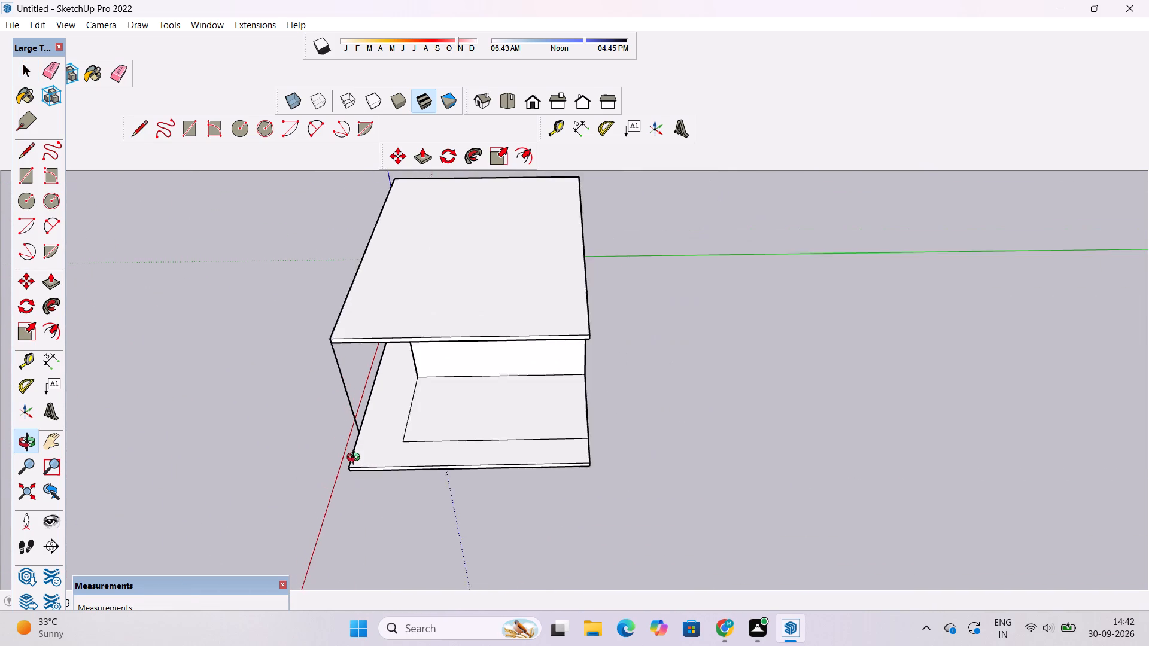
{"action": "scroll", "coordinate": [356, 459], "scroll_direction": "down", "scroll_amount": 3}
{"action": "left_click_drag", "start_coordinate": [327, 440], "coordinate": [823, 389]}
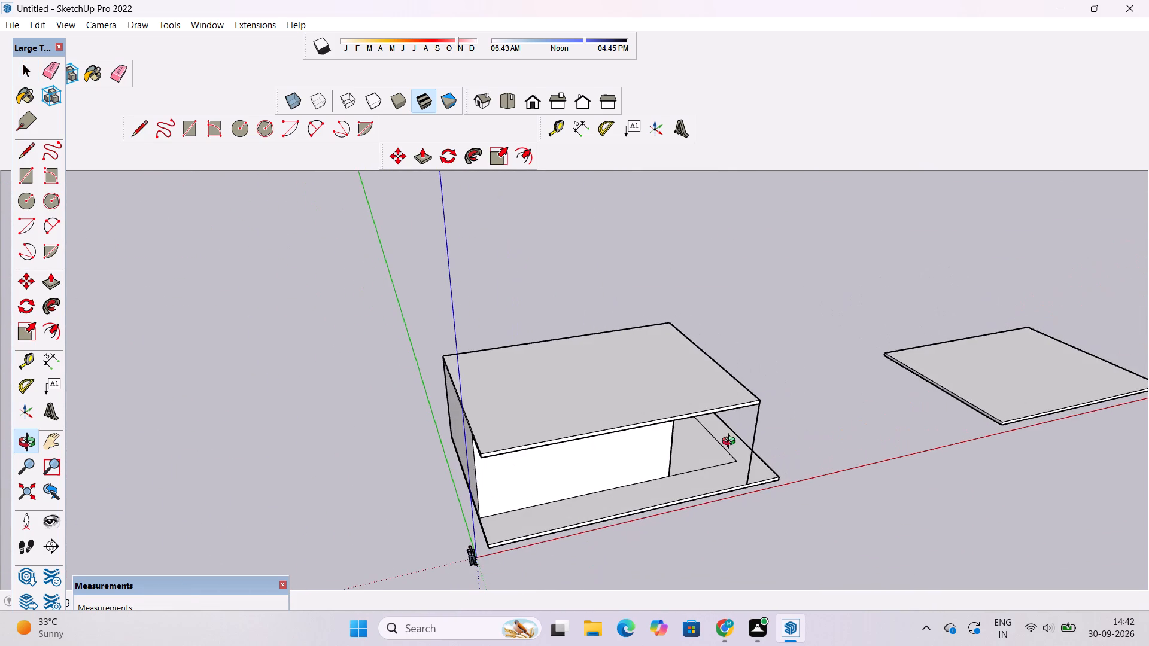
{"action": "scroll", "coordinate": [731, 444], "scroll_direction": "up", "scroll_amount": 3}
{"action": "scroll", "coordinate": [731, 444], "scroll_direction": "down", "scroll_amount": 2}
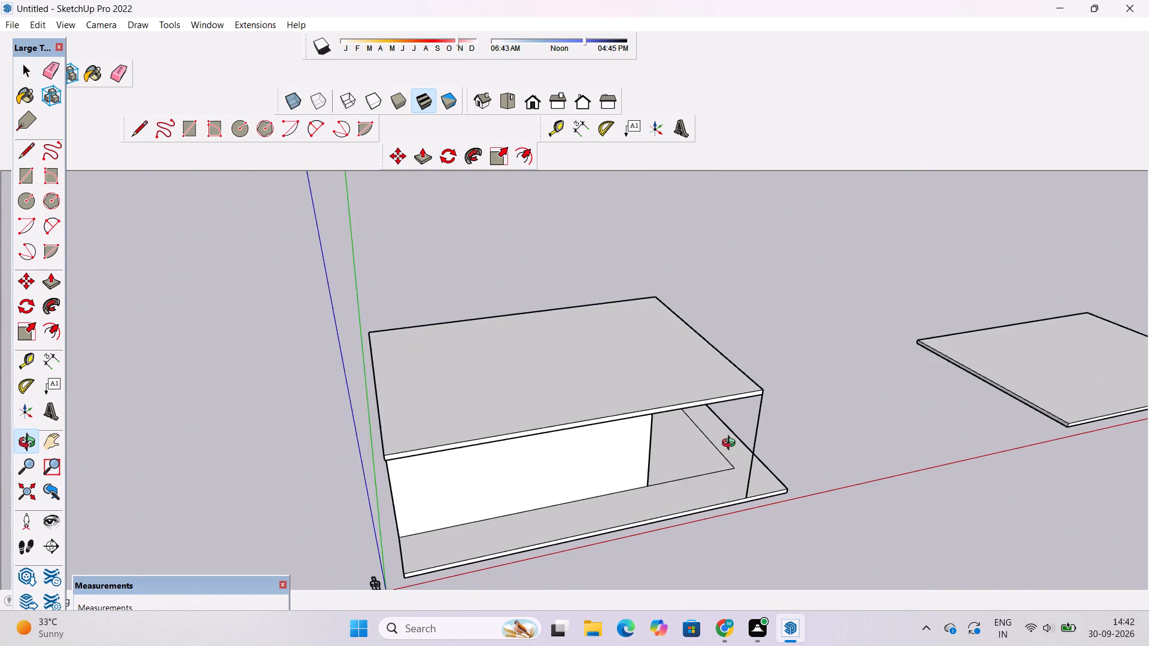
Start a rectangle on the base slab at the foot of the vertical line.
{"action": "scroll", "coordinate": [731, 444], "scroll_direction": "down", "scroll_amount": 2}
{"action": "left_click_drag", "start_coordinate": [740, 476], "coordinate": [703, 426], "text": "shift"}
{"action": "scroll", "coordinate": [701, 425], "scroll_direction": "up", "scroll_amount": 10}
{"action": "left_click_drag", "start_coordinate": [700, 425], "coordinate": [694, 431], "text": "shift"}
{"action": "left_click_drag", "start_coordinate": [692, 443], "coordinate": [686, 448]}
{"action": "key", "text": "r"}
{"action": "scroll", "coordinate": [686, 451], "scroll_direction": "up", "scroll_amount": 4}
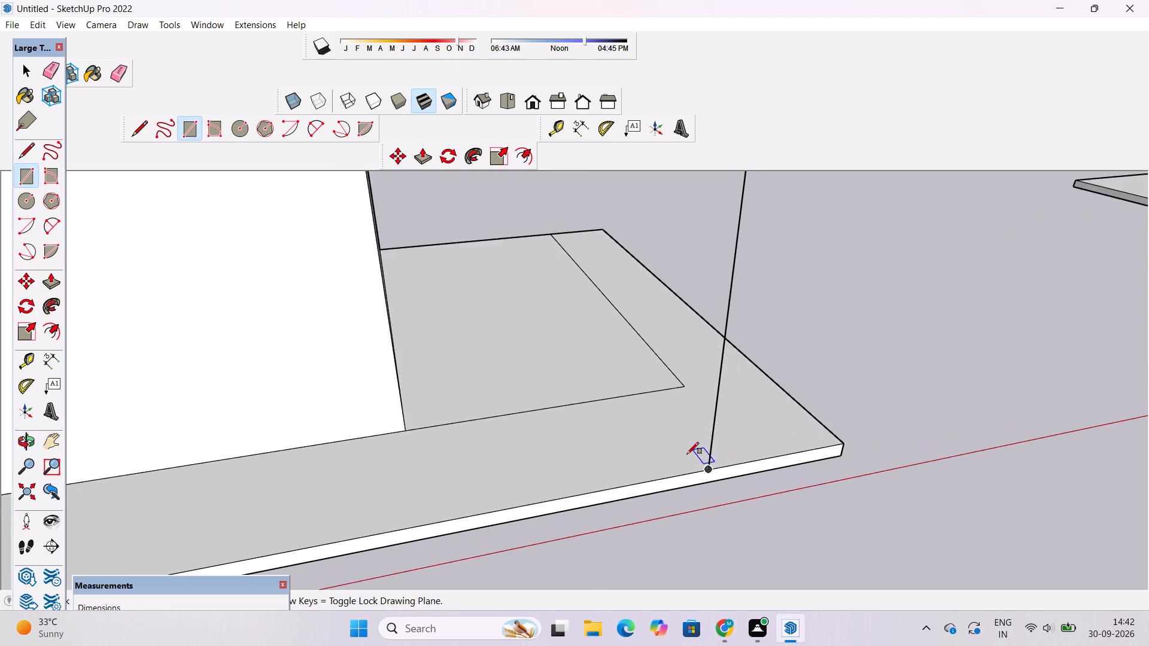
{"action": "scroll", "coordinate": [687, 454], "scroll_direction": "up", "scroll_amount": 5}
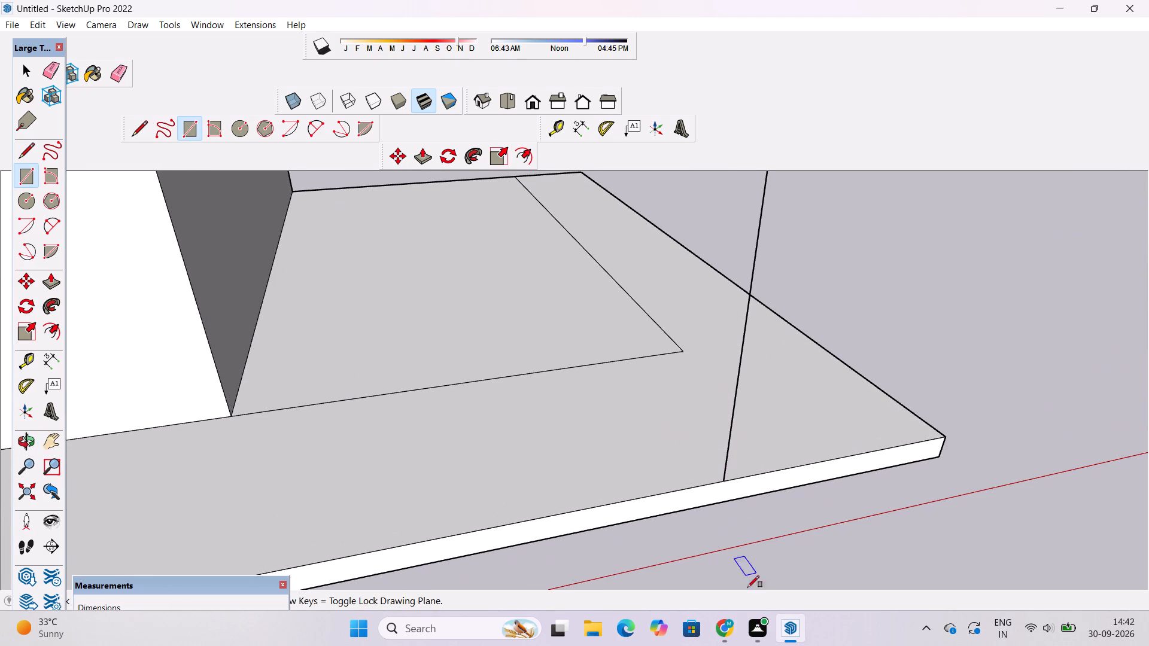
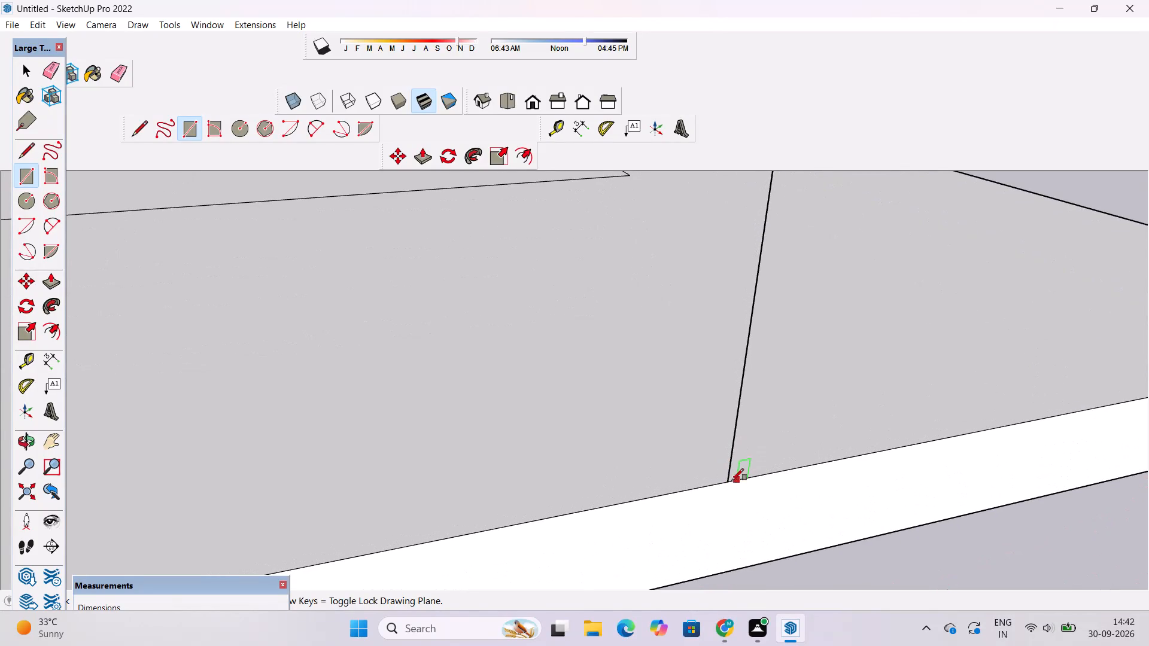
Draw a rectangle on the base slab from the vertical line's foot, about 3' 6 1/2" along the front edge and 3' deep.
{"action": "left_click", "coordinate": [729, 480]}
{"action": "scroll", "coordinate": [656, 436], "scroll_direction": "down", "scroll_amount": 8}
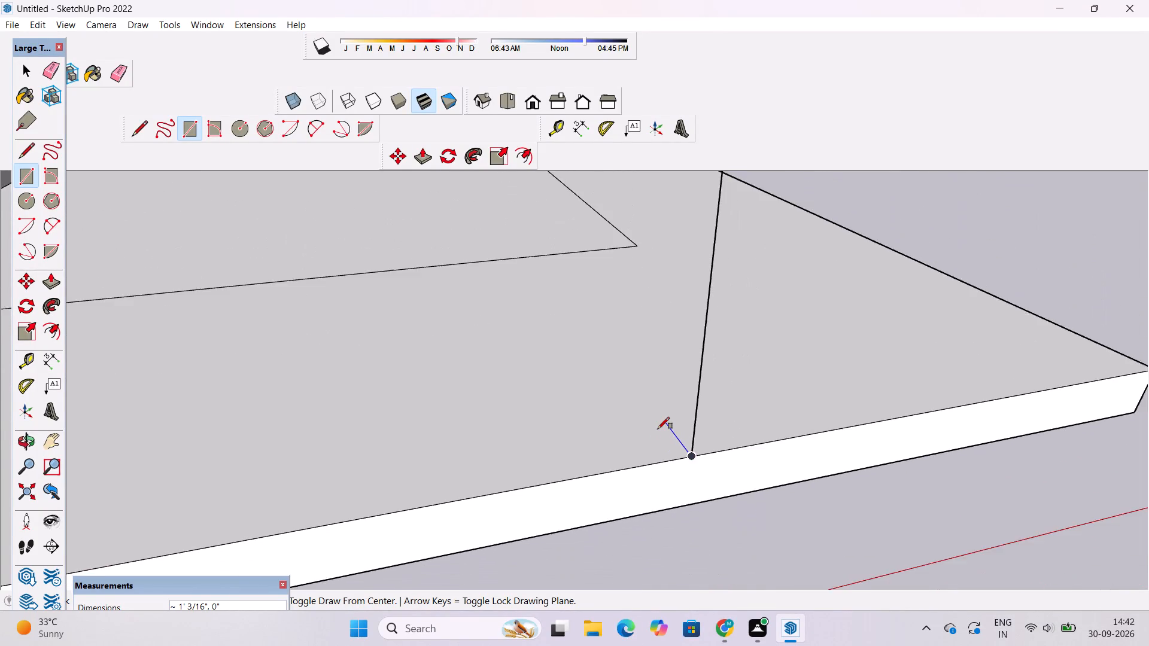
{"action": "scroll", "coordinate": [658, 429], "scroll_direction": "down", "scroll_amount": 9}
{"action": "scroll", "coordinate": [658, 429], "scroll_direction": "up", "scroll_amount": 1}
{"action": "scroll", "coordinate": [652, 404], "scroll_direction": "down", "scroll_amount": 7}
{"action": "scroll", "coordinate": [628, 411], "scroll_direction": "up", "scroll_amount": 7}
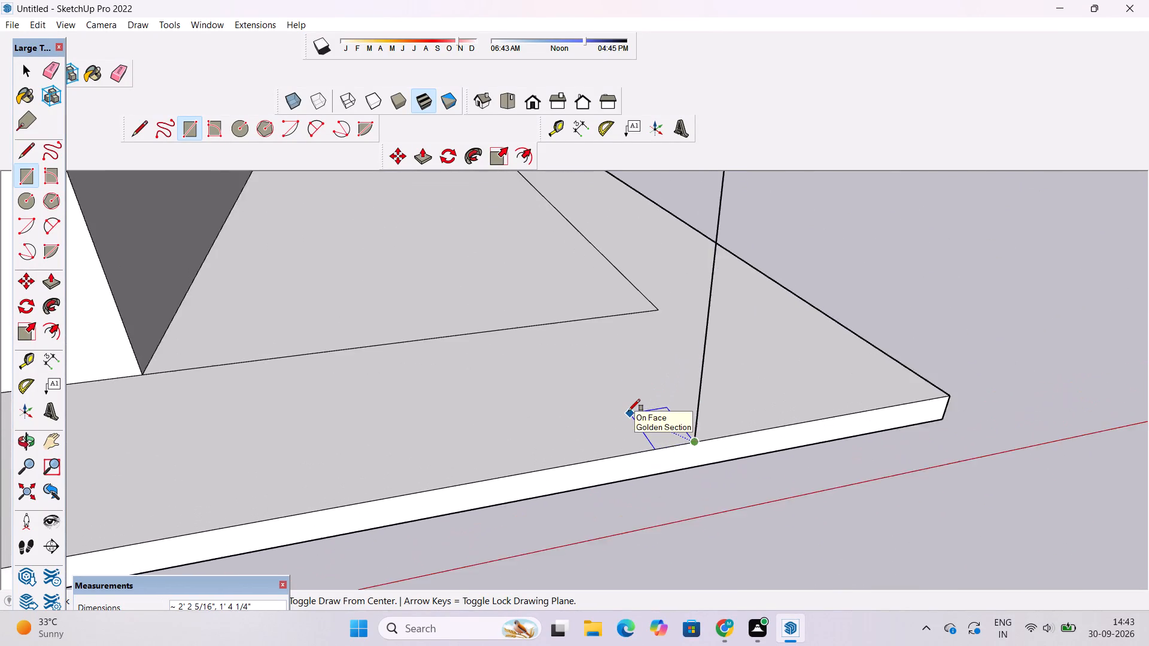
{"action": "scroll", "coordinate": [628, 411], "scroll_direction": "up", "scroll_amount": 6}
{"action": "scroll", "coordinate": [589, 417], "scroll_direction": "down", "scroll_amount": 5}
{"action": "scroll", "coordinate": [589, 417], "scroll_direction": "up", "scroll_amount": 2}
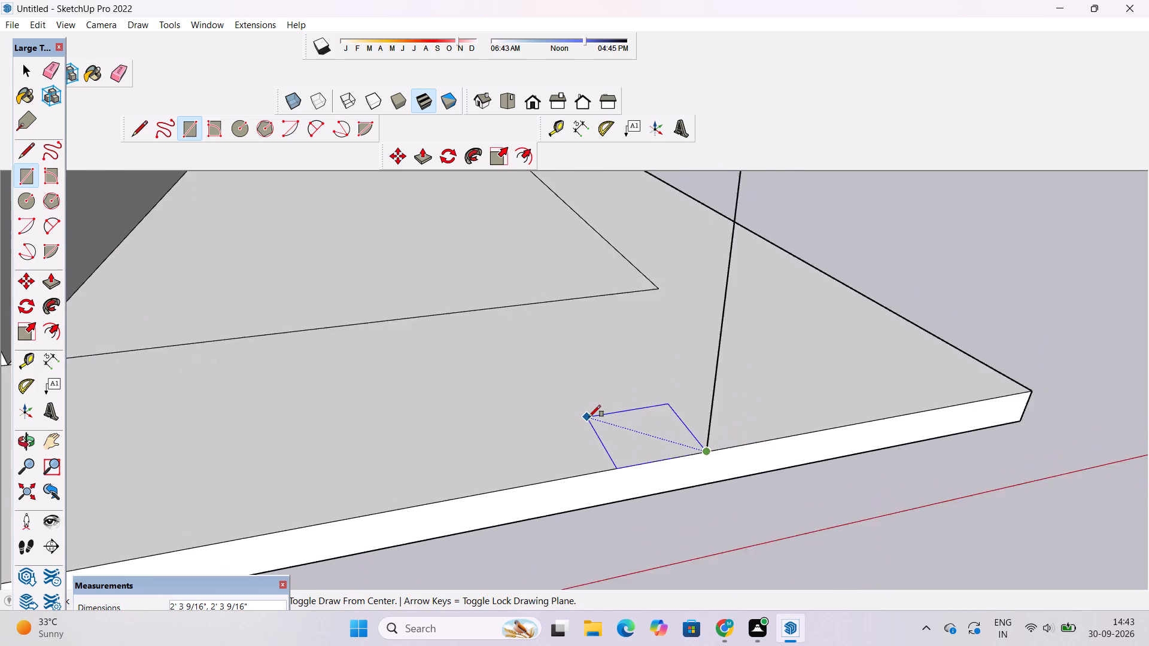
{"action": "scroll", "coordinate": [589, 417], "scroll_direction": "up", "scroll_amount": 2}
{"action": "scroll", "coordinate": [539, 416], "scroll_direction": "down", "scroll_amount": 5}
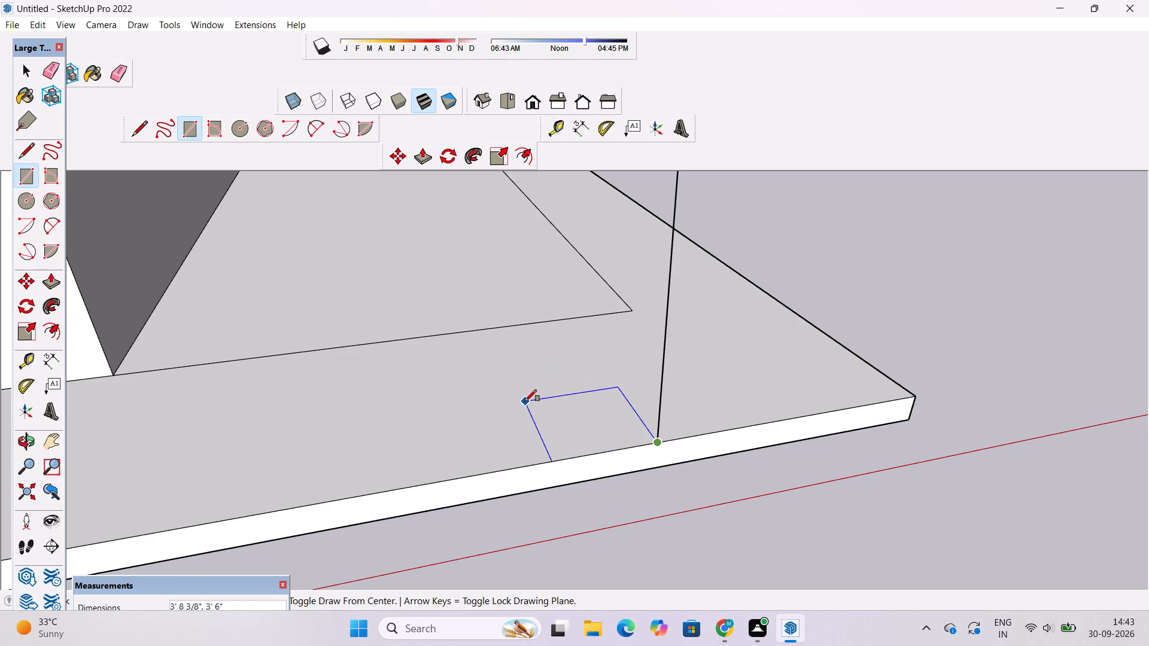
{"action": "scroll", "coordinate": [525, 404], "scroll_direction": "up", "scroll_amount": 1}
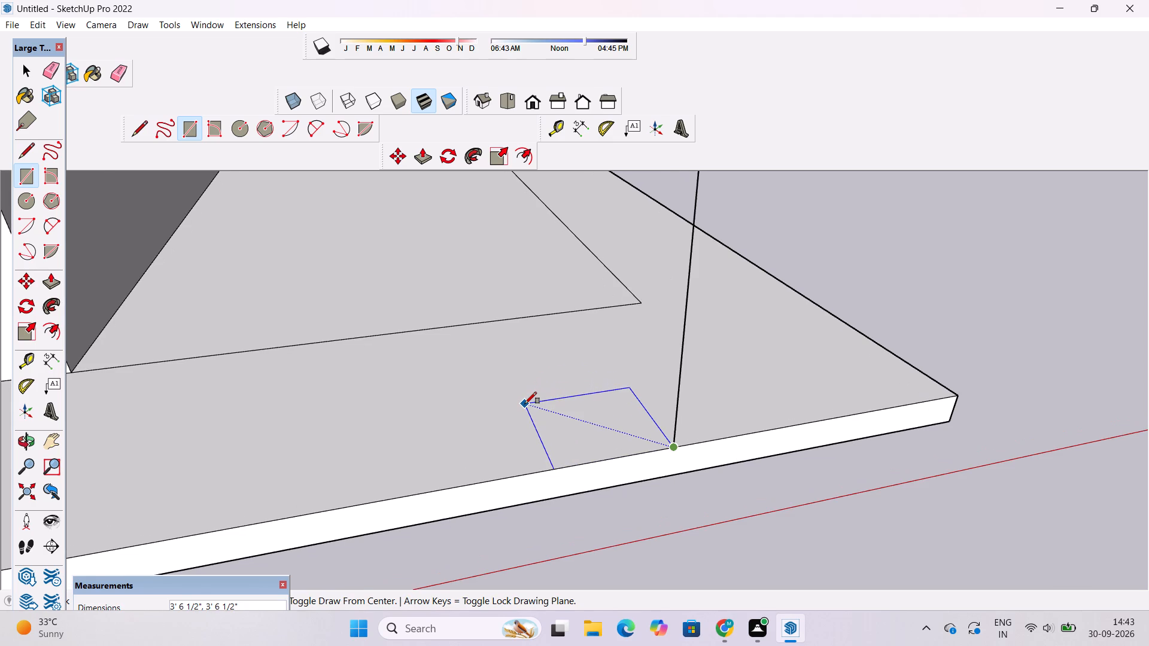
{"action": "scroll", "coordinate": [525, 404], "scroll_direction": "down", "scroll_amount": 1}
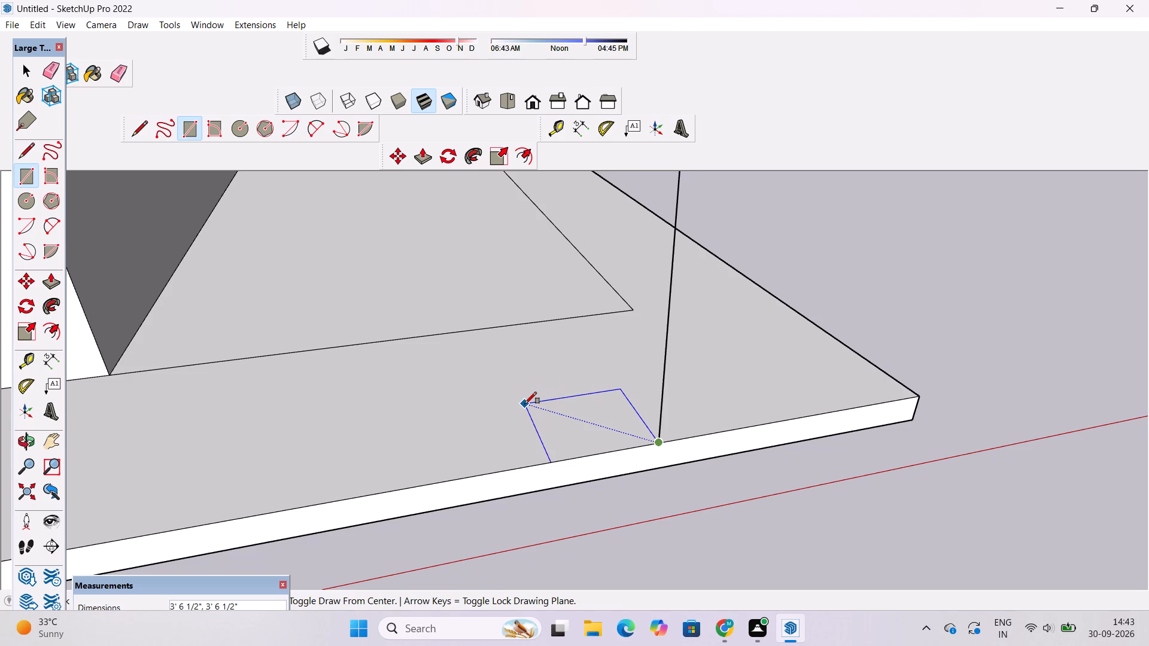
{"action": "type", "text": "3'"}
{"action": "key", "text": "Return"}
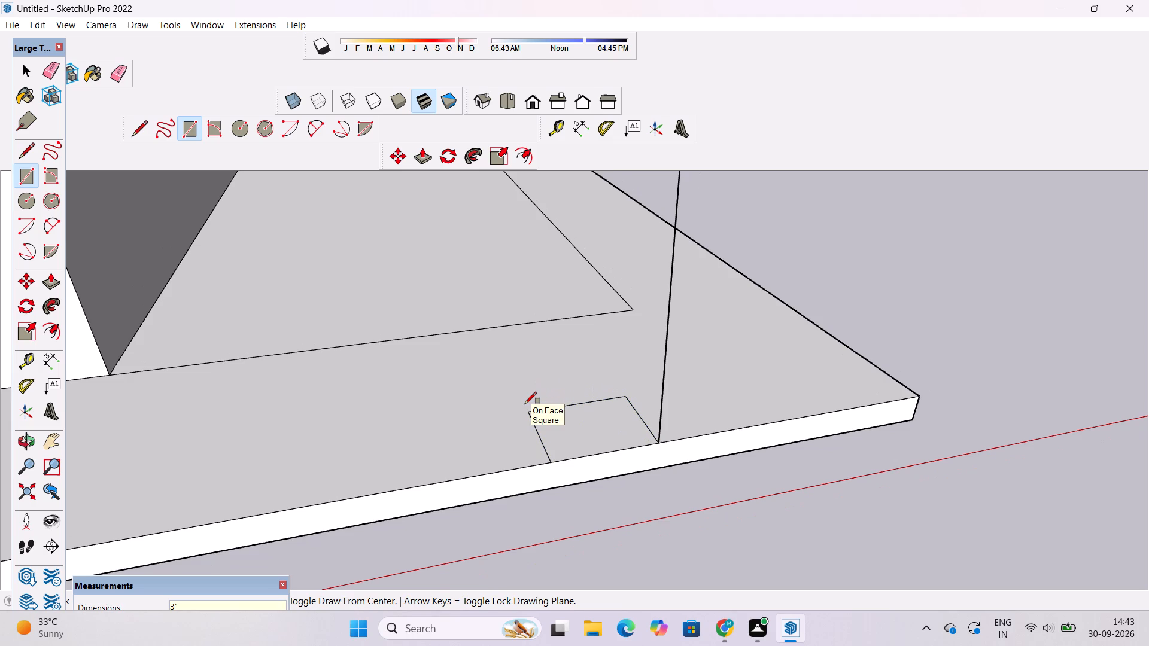
Push/Pull the small rectangle up 25' to the underside of the overhanging roof slab as a corner column.
{"action": "scroll", "coordinate": [524, 400], "scroll_direction": "down", "scroll_amount": 7}
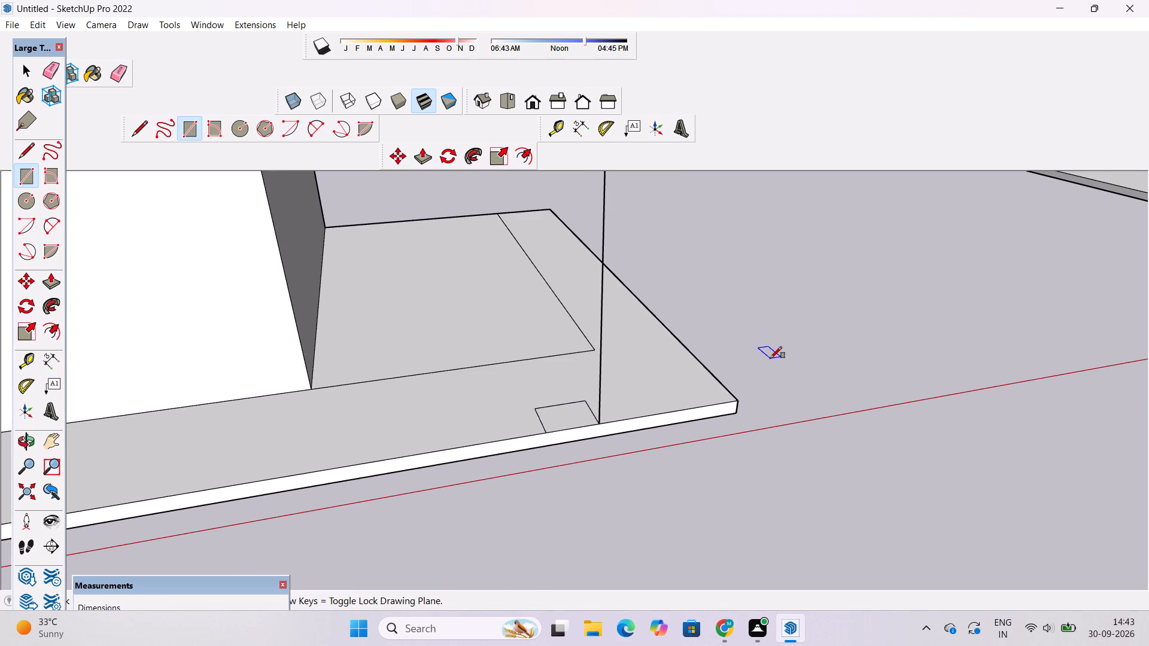
{"action": "key", "text": "space"}
{"action": "scroll", "coordinate": [497, 387], "scroll_direction": "up", "scroll_amount": 2}
{"action": "key", "text": "p"}
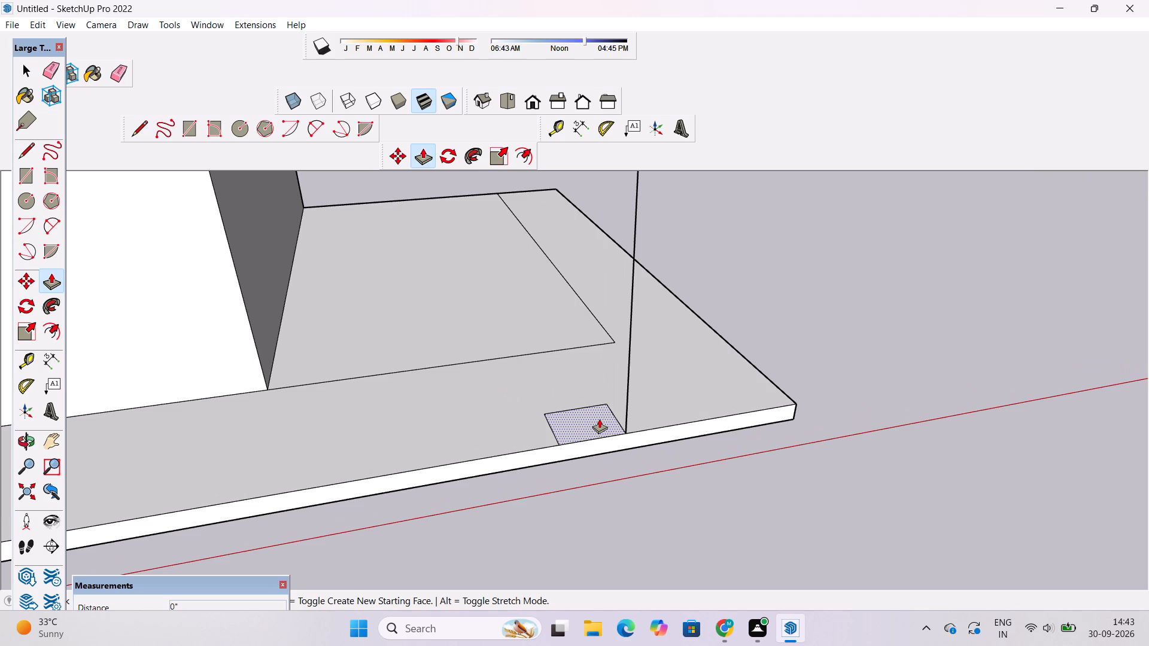
{"action": "left_click", "coordinate": [598, 421]}
{"action": "scroll", "coordinate": [597, 413], "scroll_direction": "down", "scroll_amount": 13}
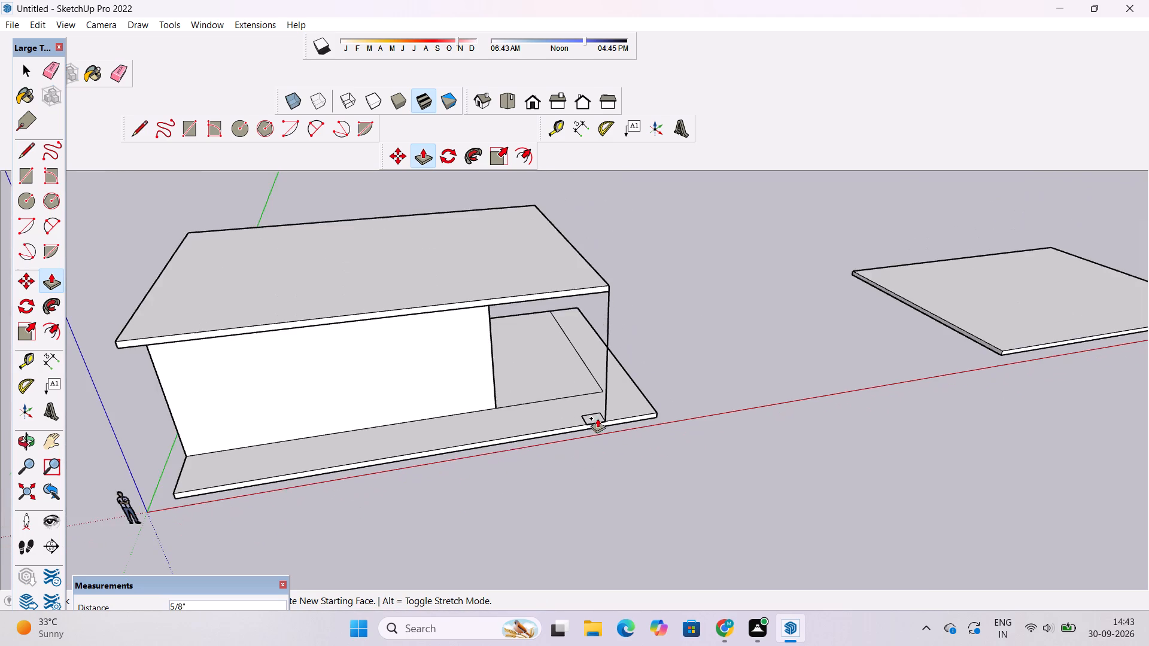
{"action": "scroll", "coordinate": [615, 297], "scroll_direction": "up", "scroll_amount": 11}
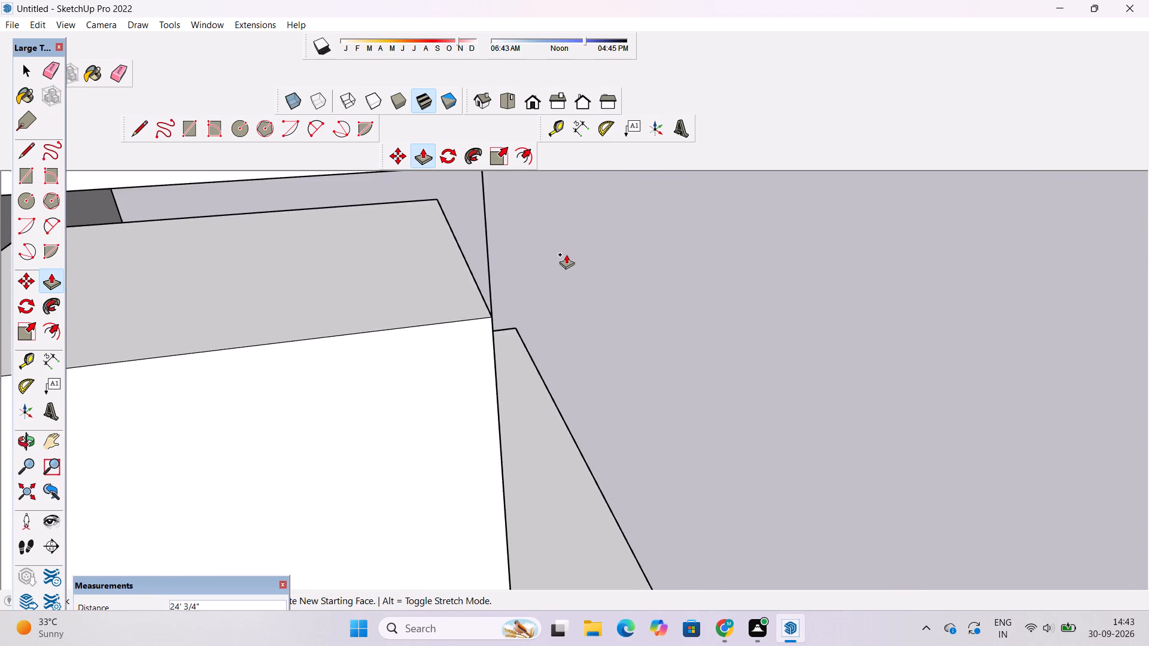
{"action": "scroll", "coordinate": [566, 254], "scroll_direction": "down", "scroll_amount": 3}
{"action": "left_click", "coordinate": [554, 237]}
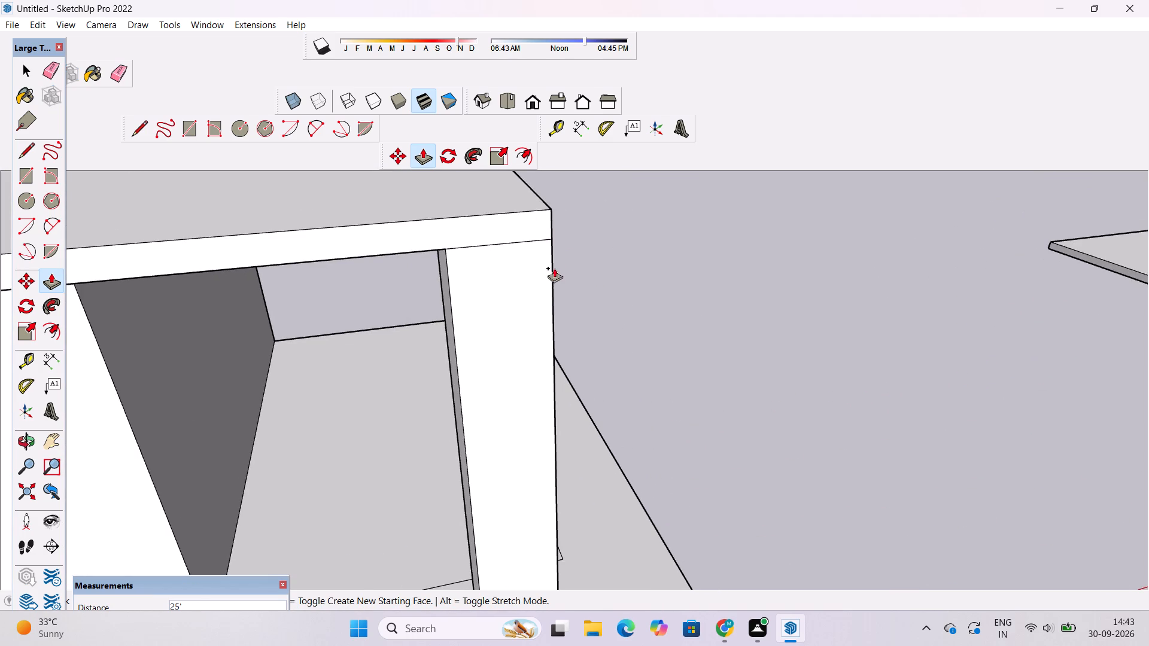
Examine the column, roof slab overhang and base slab from the front, from above and from a low angle.
{"action": "key", "text": "o"}
{"action": "scroll", "coordinate": [549, 295], "scroll_direction": "down", "scroll_amount": 3}
{"action": "left_click_drag", "start_coordinate": [541, 325], "coordinate": [543, 291]}
{"action": "left_click_drag", "start_coordinate": [544, 291], "coordinate": [726, 328]}
{"action": "scroll", "coordinate": [726, 330], "scroll_direction": "down", "scroll_amount": 5}
{"action": "left_click_drag", "start_coordinate": [728, 325], "coordinate": [601, 360]}
{"action": "scroll", "coordinate": [597, 346], "scroll_direction": "down", "scroll_amount": 3}
{"action": "left_click_drag", "start_coordinate": [589, 350], "coordinate": [676, 348], "text": "shift"}
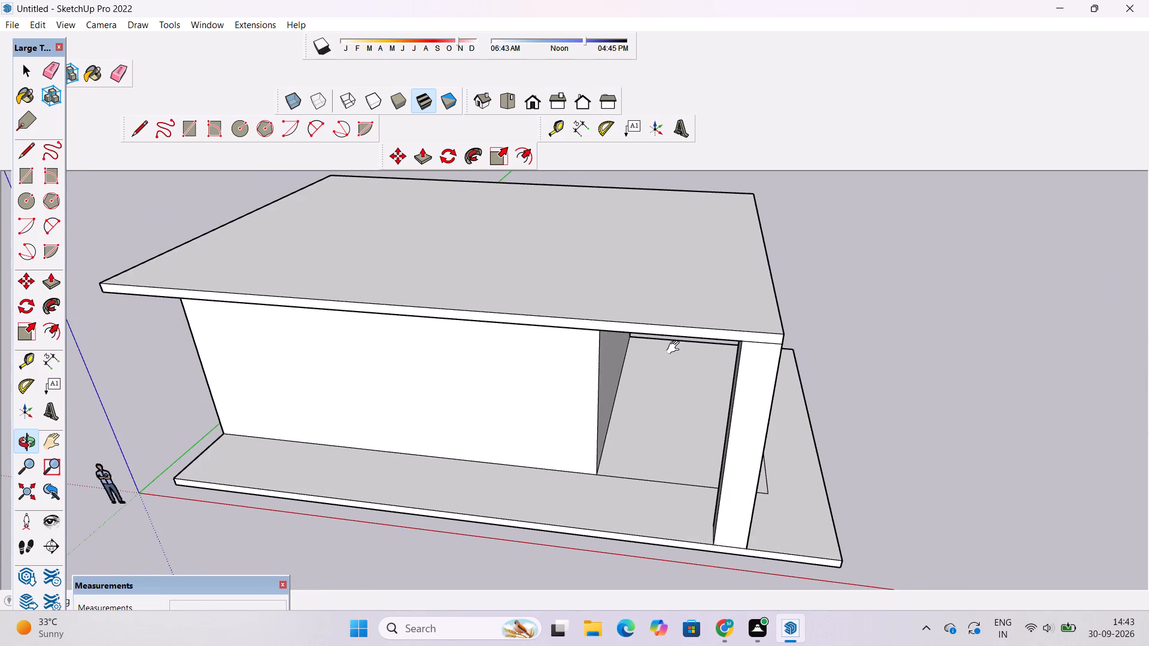
{"action": "scroll", "coordinate": [662, 346], "scroll_direction": "up", "scroll_amount": 2}
{"action": "left_click_drag", "start_coordinate": [633, 349], "coordinate": [698, 310]}
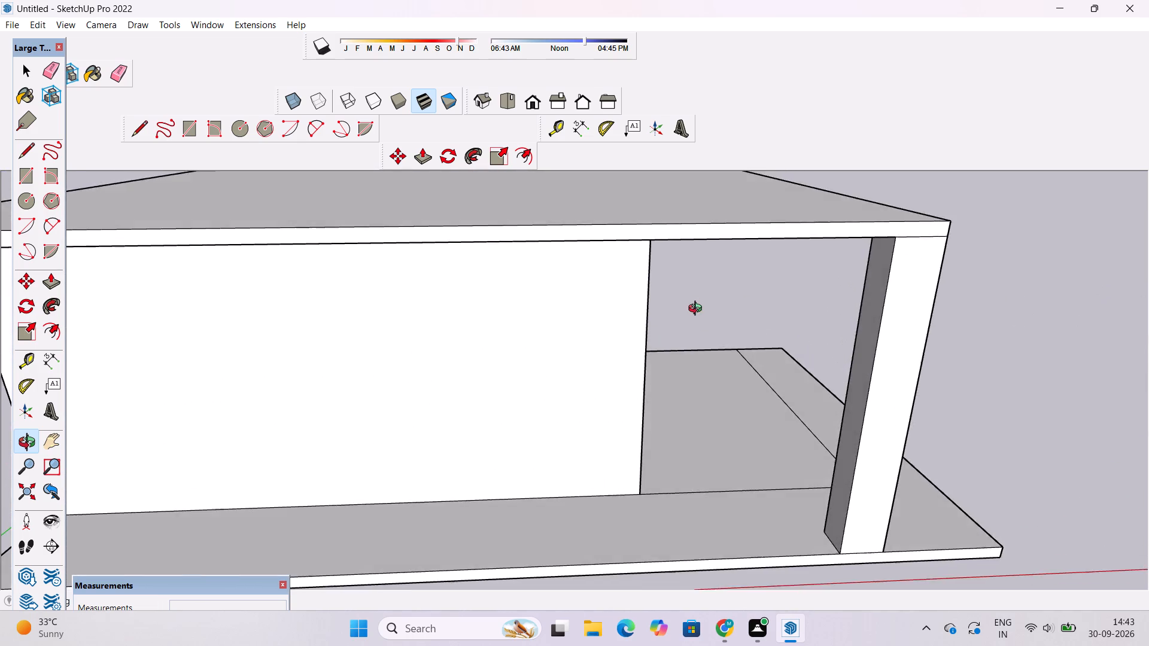
{"action": "scroll", "coordinate": [698, 307], "scroll_direction": "down", "scroll_amount": 5}
{"action": "left_click_drag", "start_coordinate": [655, 336], "coordinate": [764, 454], "text": "shift"}
{"action": "scroll", "coordinate": [728, 410], "scroll_direction": "down", "scroll_amount": 2}
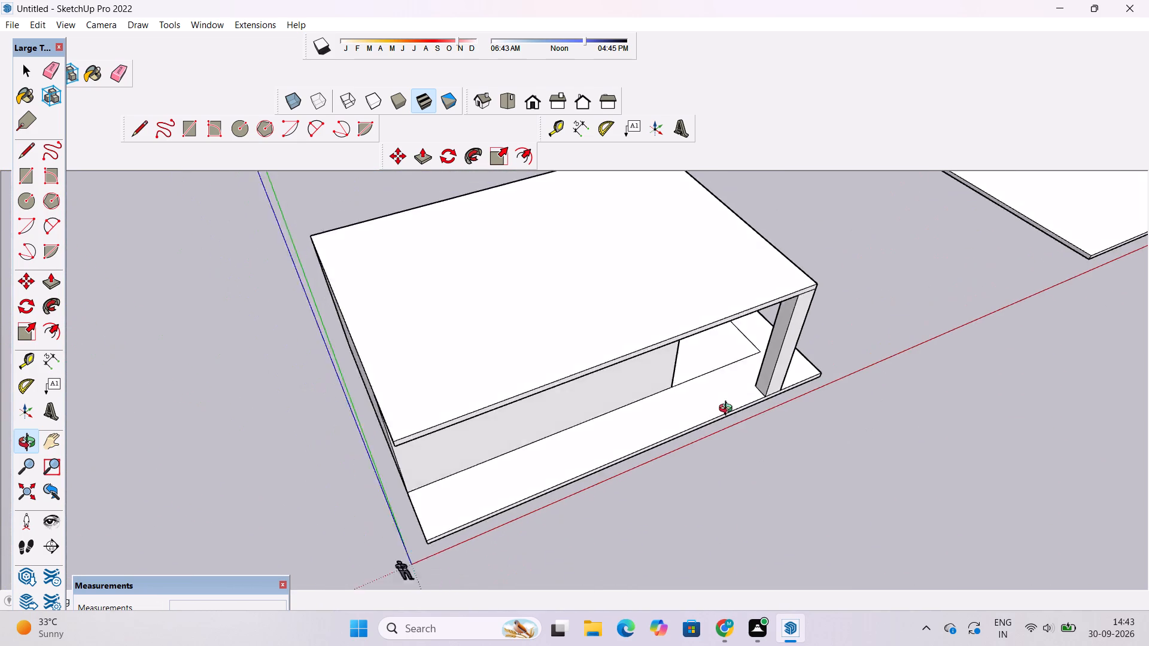
{"action": "scroll", "coordinate": [728, 410], "scroll_direction": "down", "scroll_amount": 1}
{"action": "left_click_drag", "start_coordinate": [739, 404], "coordinate": [674, 406]}
{"action": "left_click_drag", "start_coordinate": [661, 410], "coordinate": [615, 410]}
{"action": "left_click_drag", "start_coordinate": [557, 418], "coordinate": [637, 413], "text": "shift"}
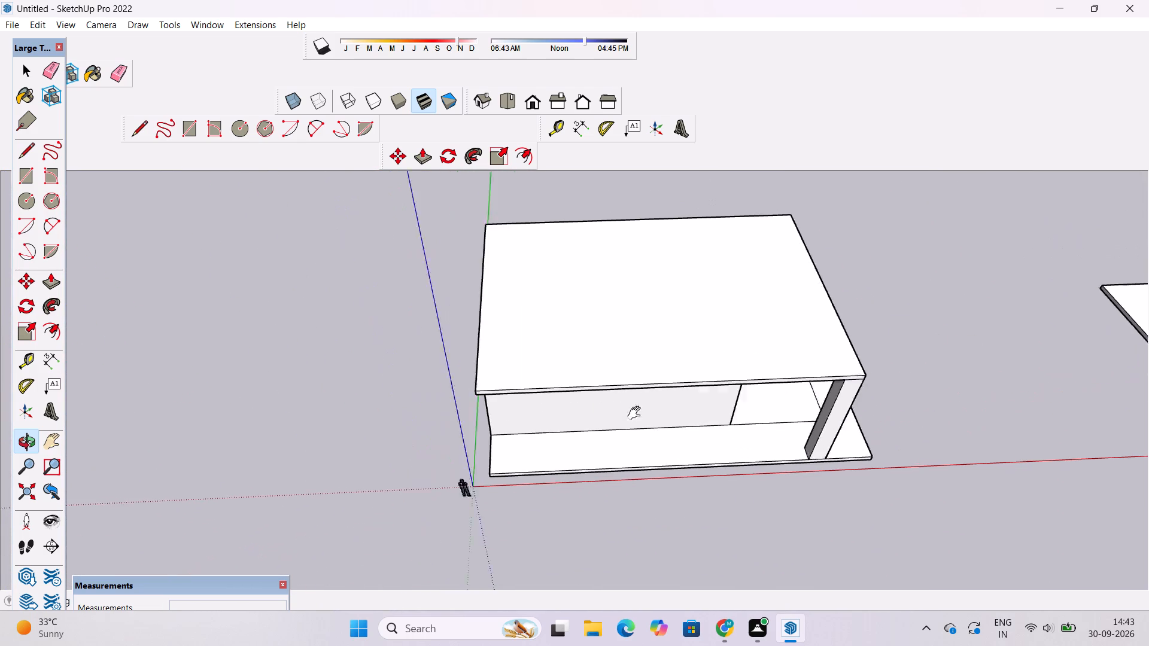
{"action": "left_click_drag", "start_coordinate": [637, 413], "coordinate": [647, 412], "text": "shift"}
{"action": "left_click_drag", "start_coordinate": [663, 425], "coordinate": [669, 365]}
{"action": "scroll", "coordinate": [669, 363], "scroll_direction": "up", "scroll_amount": 1}
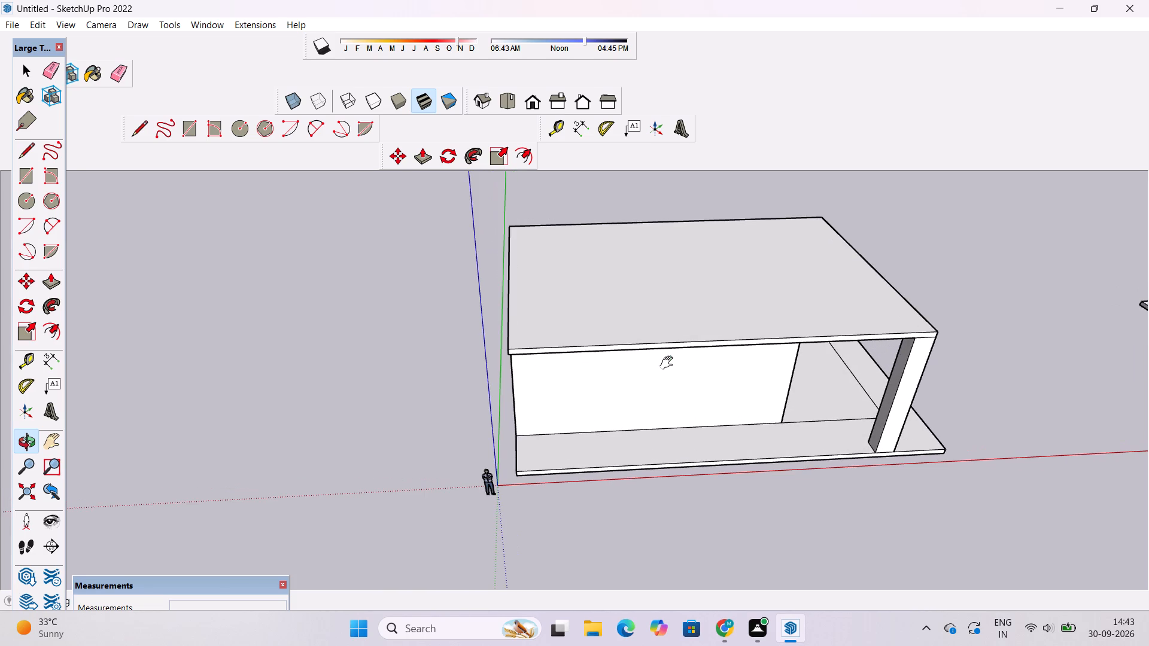
{"action": "left_click_drag", "start_coordinate": [674, 389], "coordinate": [674, 333]}
{"action": "left_click_drag", "start_coordinate": [675, 338], "coordinate": [690, 394], "text": "shift"}
{"action": "scroll", "coordinate": [688, 401], "scroll_direction": "up", "scroll_amount": 2}
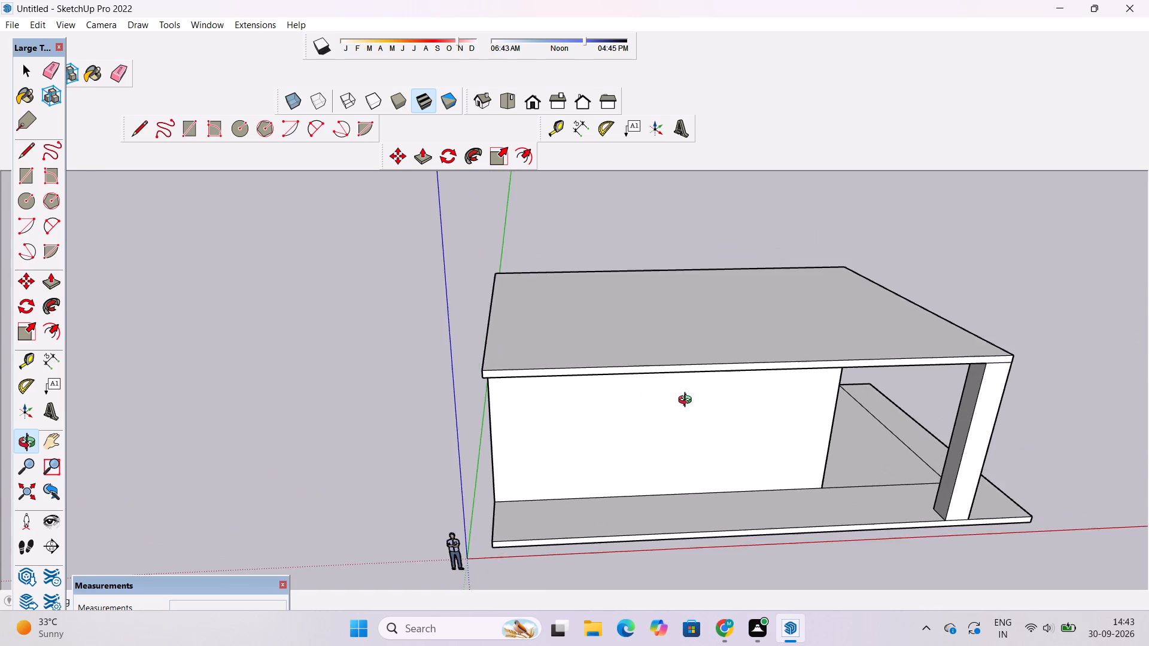
{"action": "scroll", "coordinate": [688, 401], "scroll_direction": "up", "scroll_amount": 2}
{"action": "left_click_drag", "start_coordinate": [688, 415], "coordinate": [689, 284]}
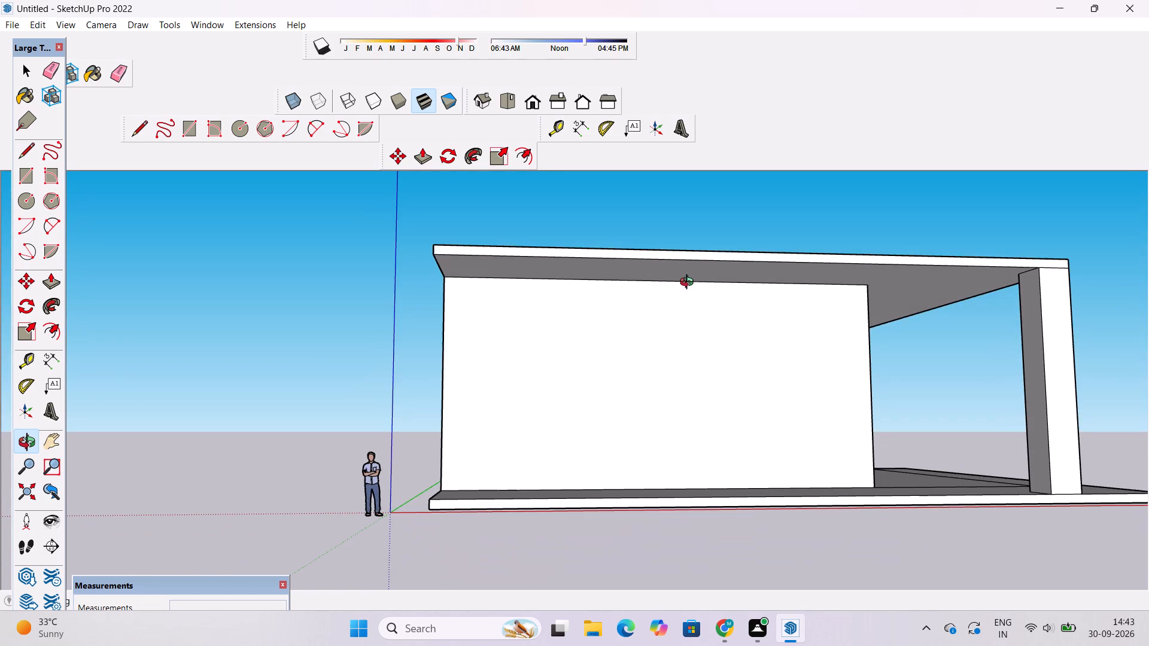
{"action": "left_click_drag", "start_coordinate": [680, 292], "coordinate": [831, 354]}
{"action": "left_click_drag", "start_coordinate": [746, 406], "coordinate": [636, 371]}
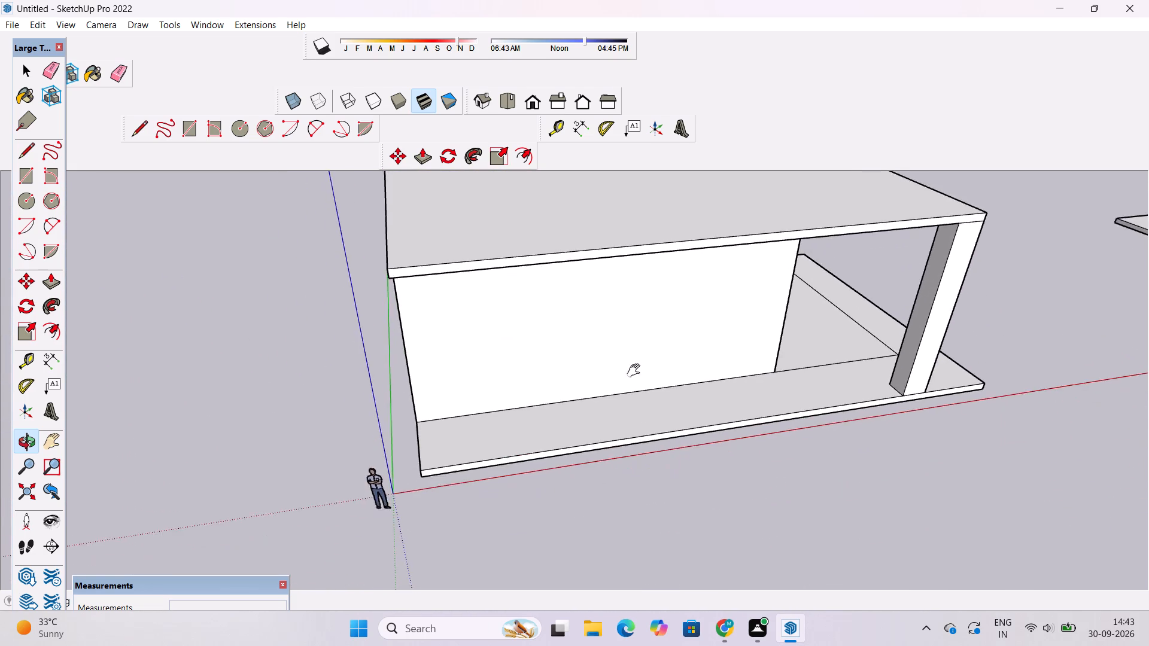
{"action": "left_click_drag", "start_coordinate": [636, 371], "coordinate": [636, 370]}
{"action": "left_click_drag", "start_coordinate": [631, 396], "coordinate": [613, 461]}
Place a guide line on the base slab 1.5' in from its short edge near the origin, using the Tape Measure.
{"action": "scroll", "coordinate": [458, 441], "scroll_direction": "up", "scroll_amount": 5}
{"action": "scroll", "coordinate": [454, 441], "scroll_direction": "up", "scroll_amount": 2, "text": "shift"}
{"action": "left_click_drag", "start_coordinate": [452, 443], "coordinate": [513, 389], "text": "shift"}
{"action": "left_click", "coordinate": [509, 397]}
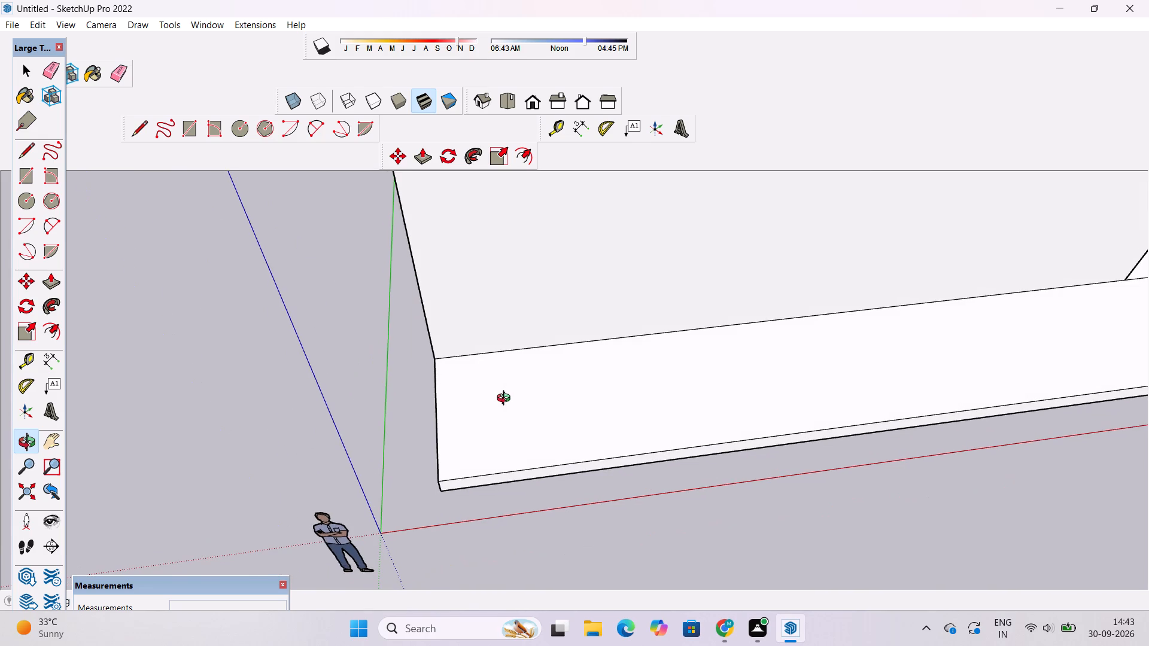
{"action": "key", "text": "t"}
{"action": "scroll", "coordinate": [545, 399], "scroll_direction": "down", "scroll_amount": 1}
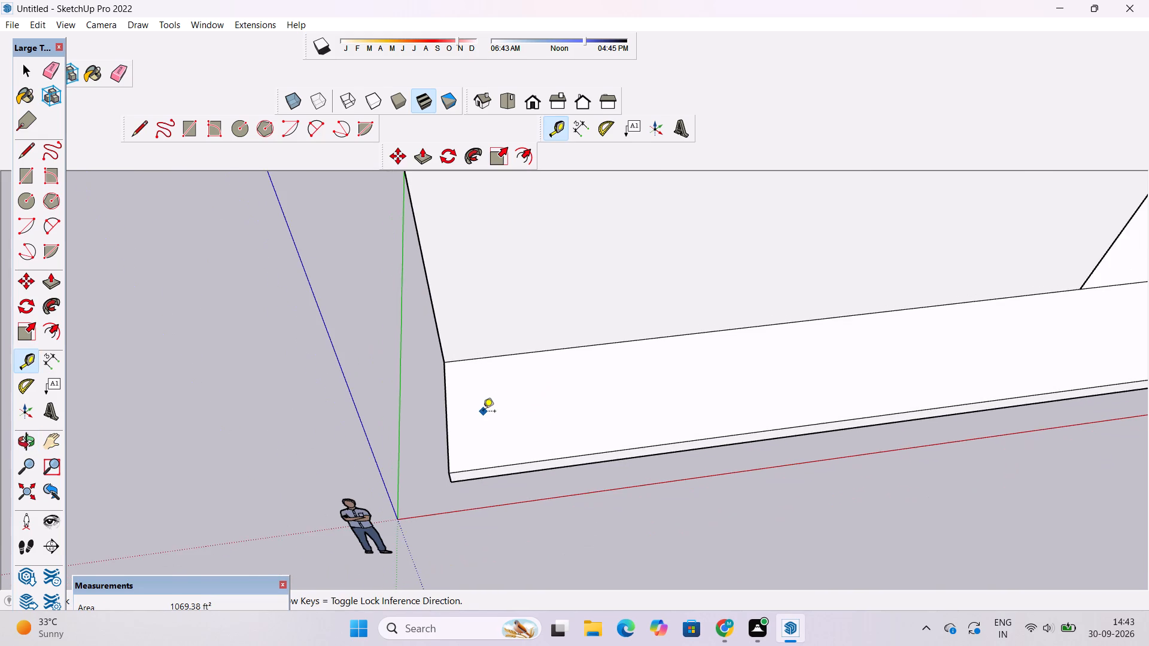
{"action": "scroll", "coordinate": [483, 412], "scroll_direction": "up", "scroll_amount": 1}
{"action": "left_click", "coordinate": [443, 416]}
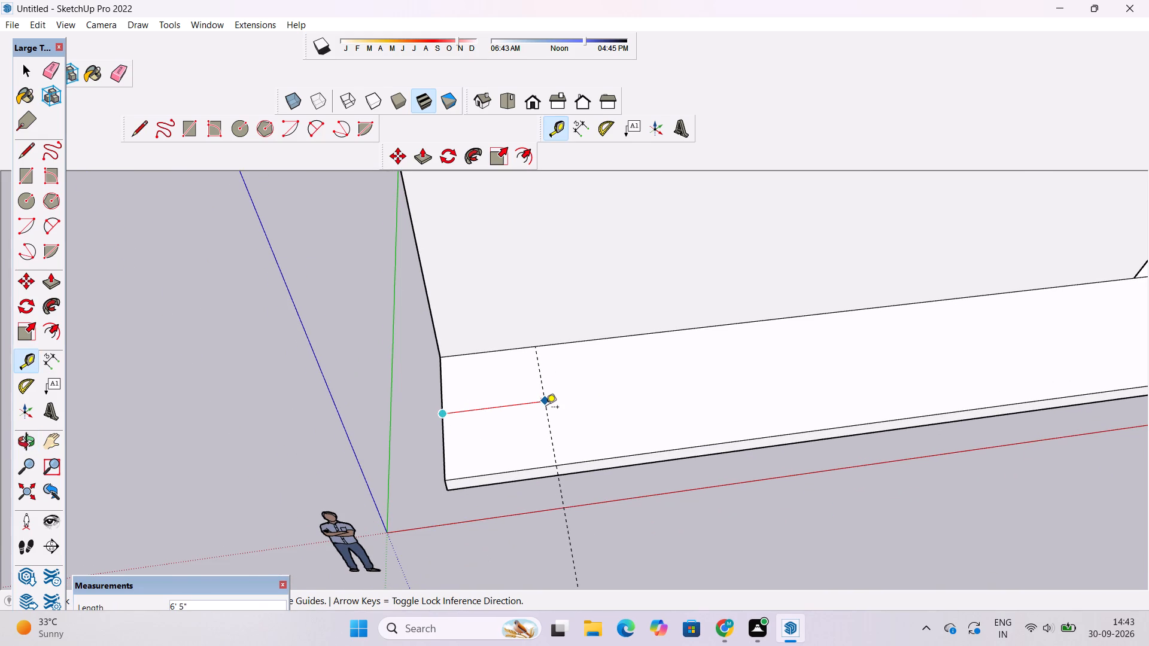
{"action": "type", "text": "1.5'"}
{"action": "key", "text": "Return"}
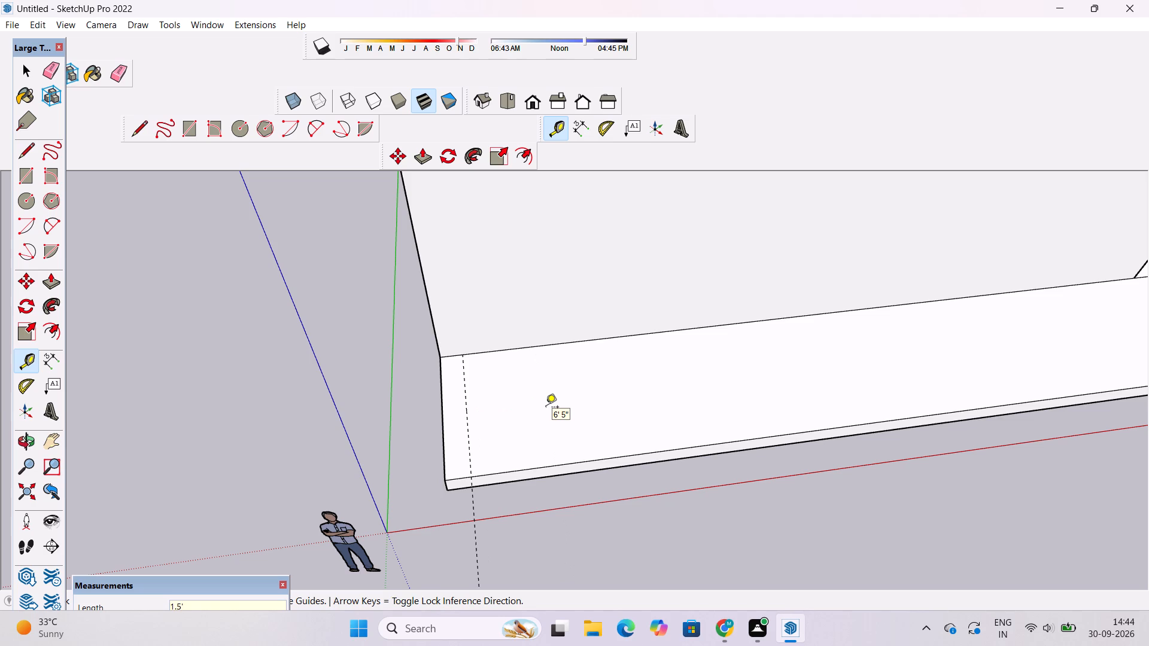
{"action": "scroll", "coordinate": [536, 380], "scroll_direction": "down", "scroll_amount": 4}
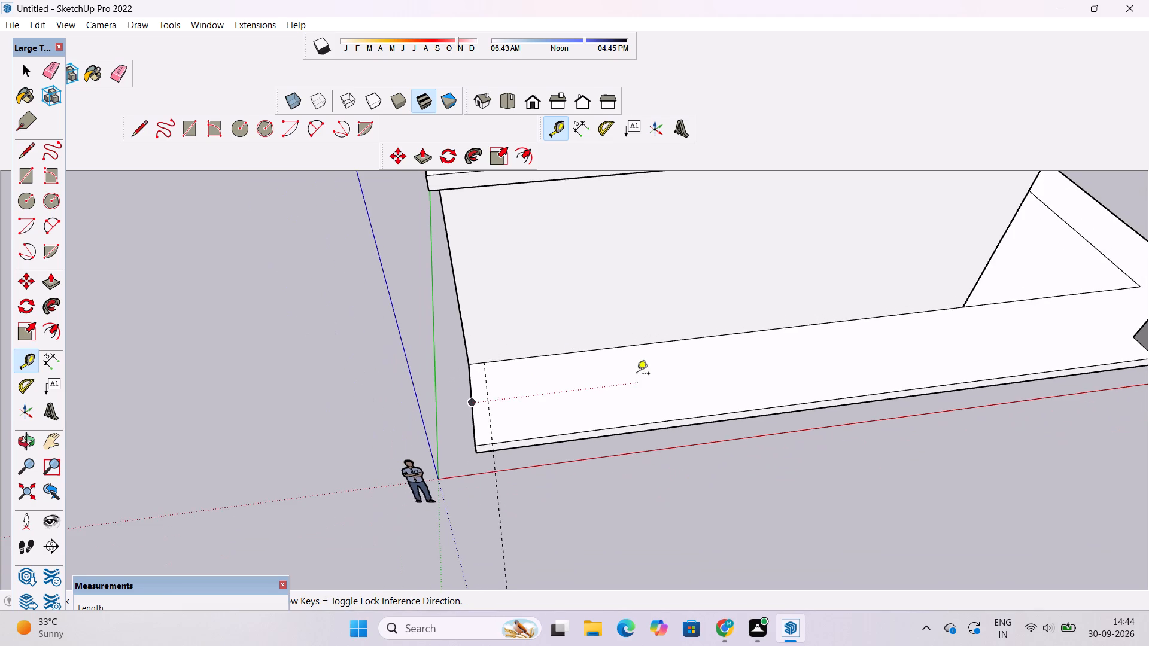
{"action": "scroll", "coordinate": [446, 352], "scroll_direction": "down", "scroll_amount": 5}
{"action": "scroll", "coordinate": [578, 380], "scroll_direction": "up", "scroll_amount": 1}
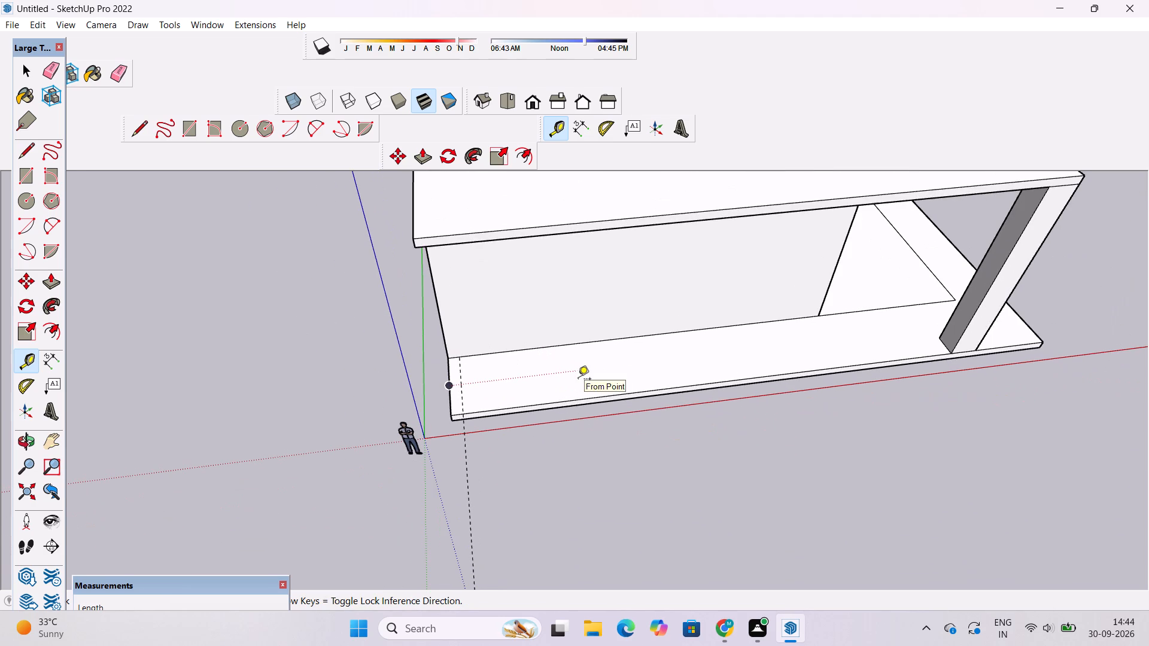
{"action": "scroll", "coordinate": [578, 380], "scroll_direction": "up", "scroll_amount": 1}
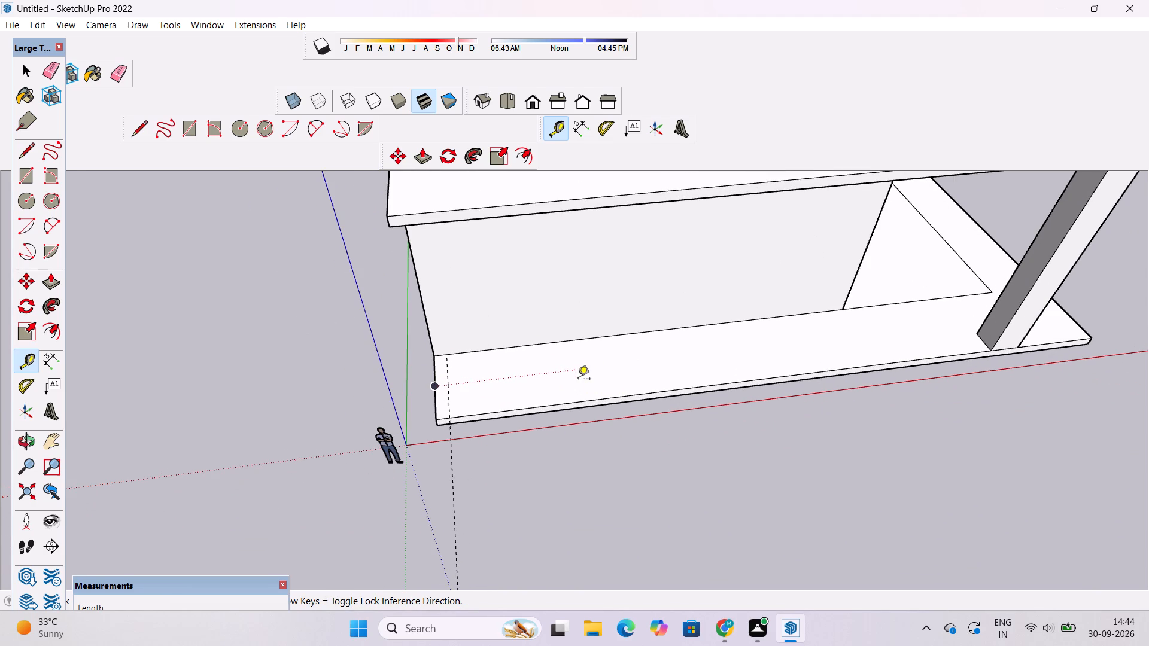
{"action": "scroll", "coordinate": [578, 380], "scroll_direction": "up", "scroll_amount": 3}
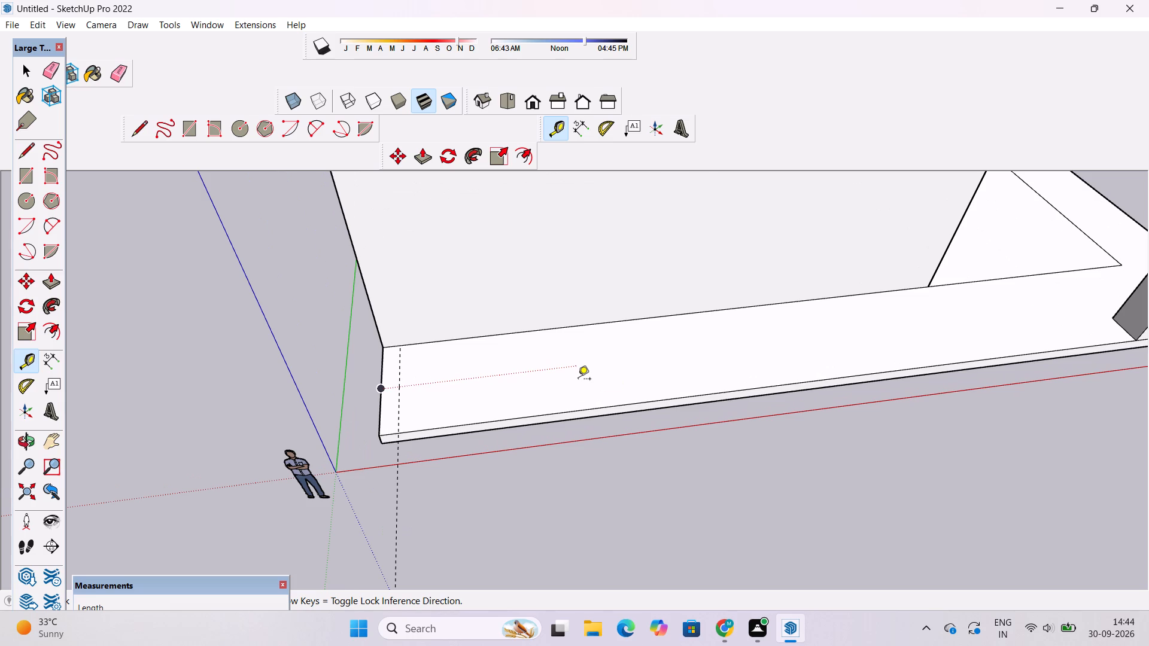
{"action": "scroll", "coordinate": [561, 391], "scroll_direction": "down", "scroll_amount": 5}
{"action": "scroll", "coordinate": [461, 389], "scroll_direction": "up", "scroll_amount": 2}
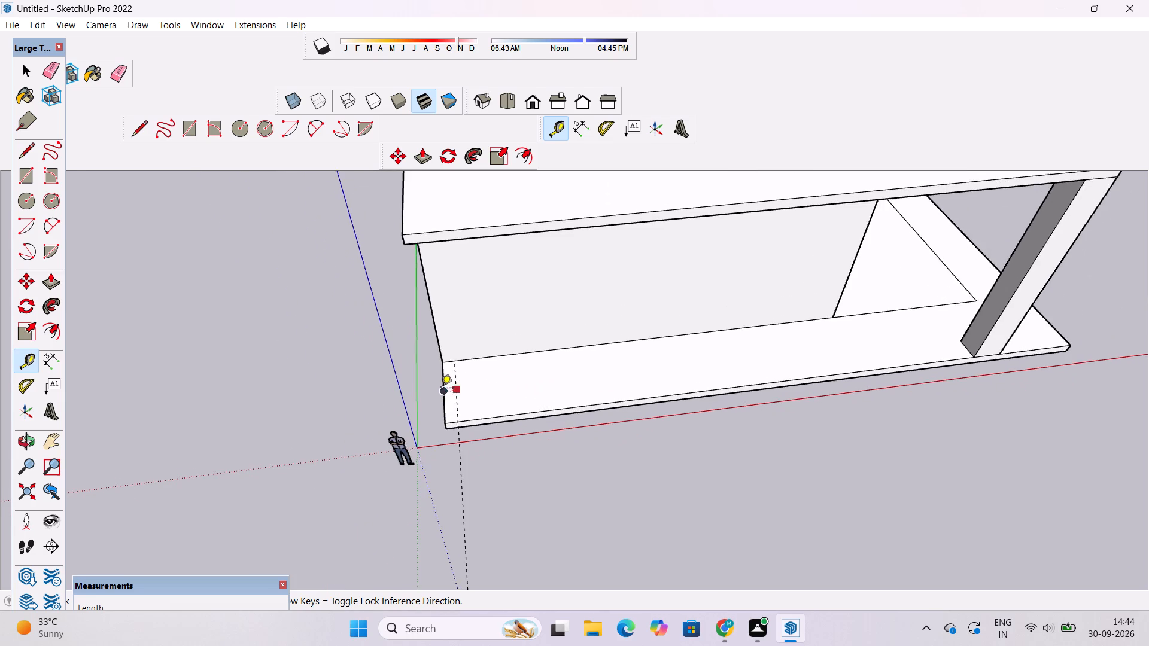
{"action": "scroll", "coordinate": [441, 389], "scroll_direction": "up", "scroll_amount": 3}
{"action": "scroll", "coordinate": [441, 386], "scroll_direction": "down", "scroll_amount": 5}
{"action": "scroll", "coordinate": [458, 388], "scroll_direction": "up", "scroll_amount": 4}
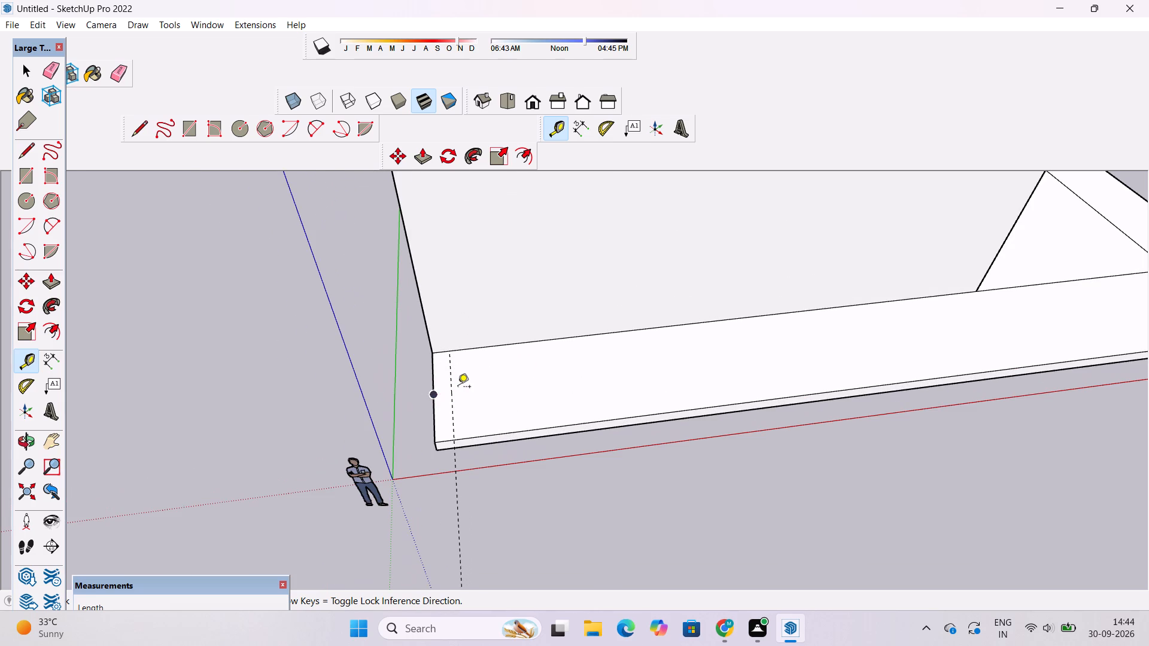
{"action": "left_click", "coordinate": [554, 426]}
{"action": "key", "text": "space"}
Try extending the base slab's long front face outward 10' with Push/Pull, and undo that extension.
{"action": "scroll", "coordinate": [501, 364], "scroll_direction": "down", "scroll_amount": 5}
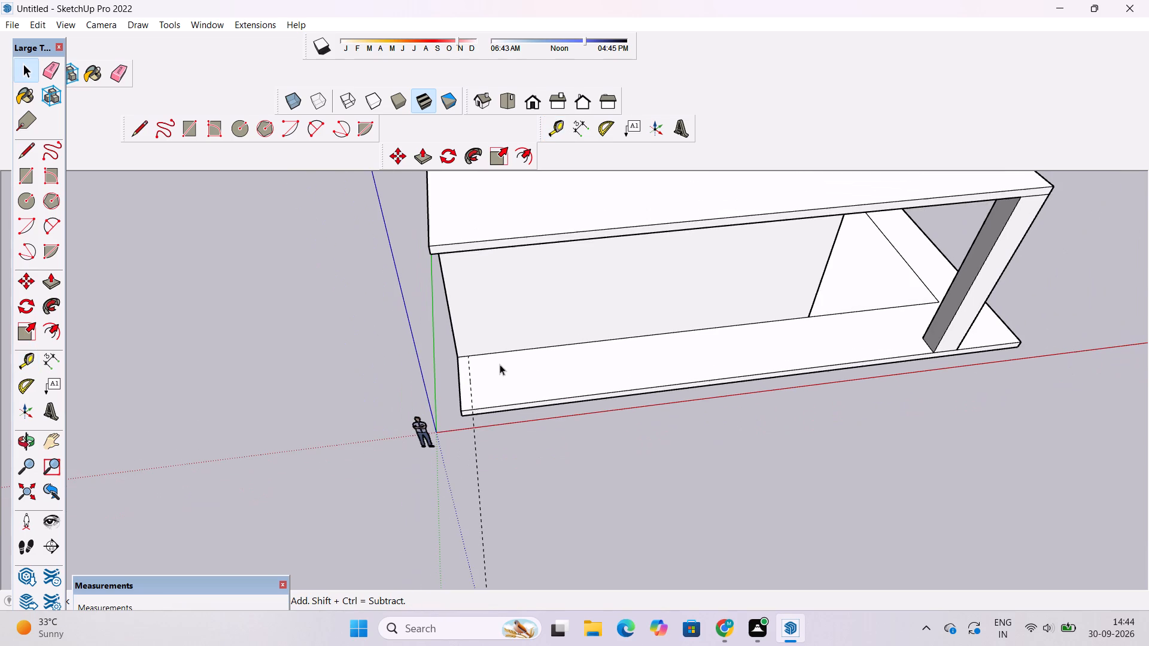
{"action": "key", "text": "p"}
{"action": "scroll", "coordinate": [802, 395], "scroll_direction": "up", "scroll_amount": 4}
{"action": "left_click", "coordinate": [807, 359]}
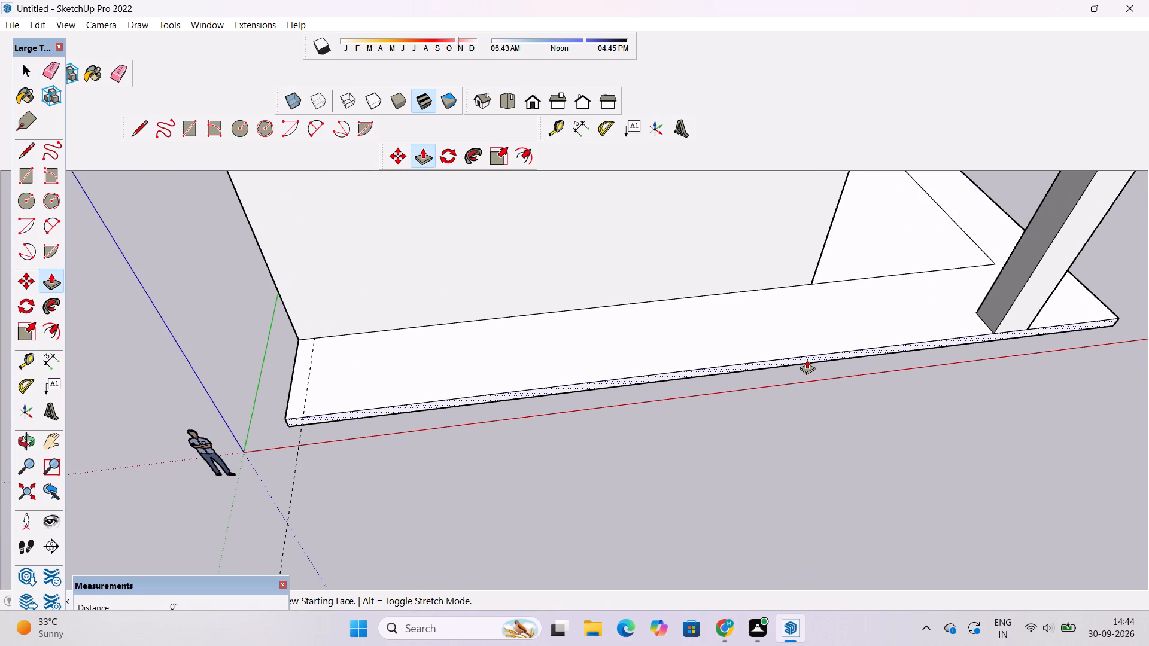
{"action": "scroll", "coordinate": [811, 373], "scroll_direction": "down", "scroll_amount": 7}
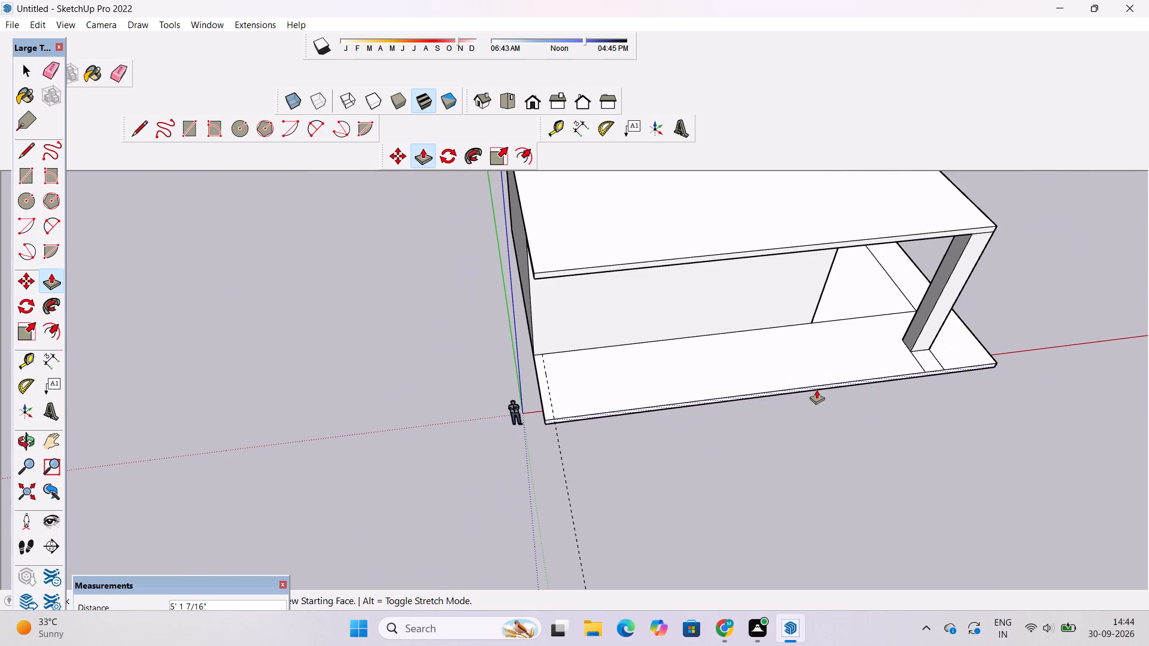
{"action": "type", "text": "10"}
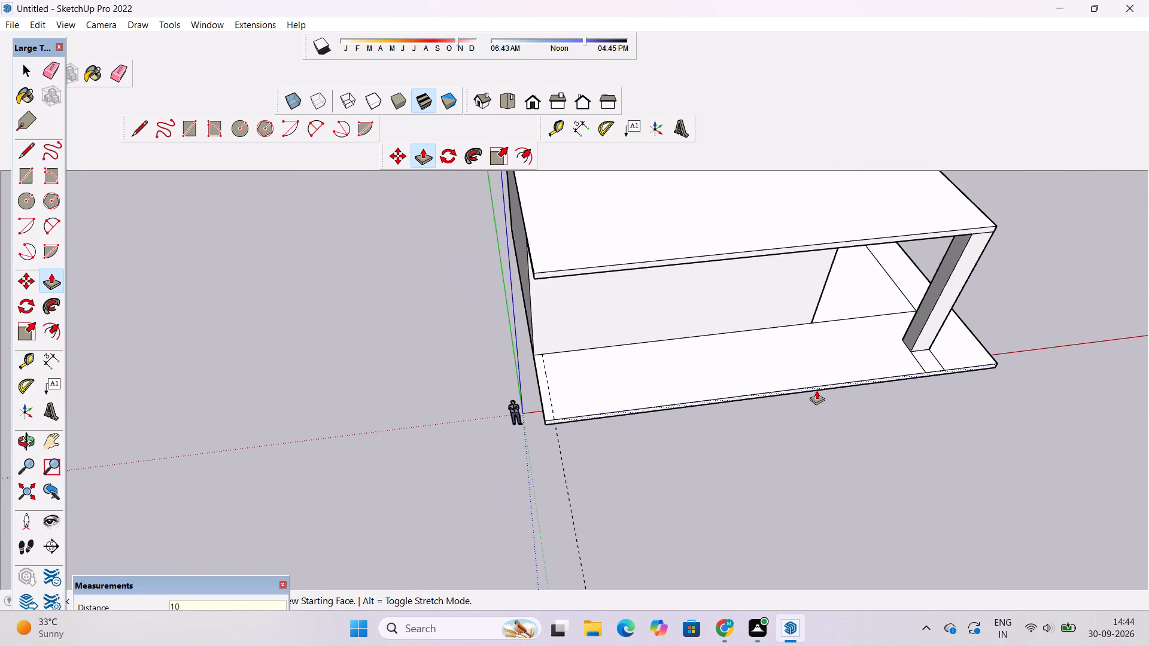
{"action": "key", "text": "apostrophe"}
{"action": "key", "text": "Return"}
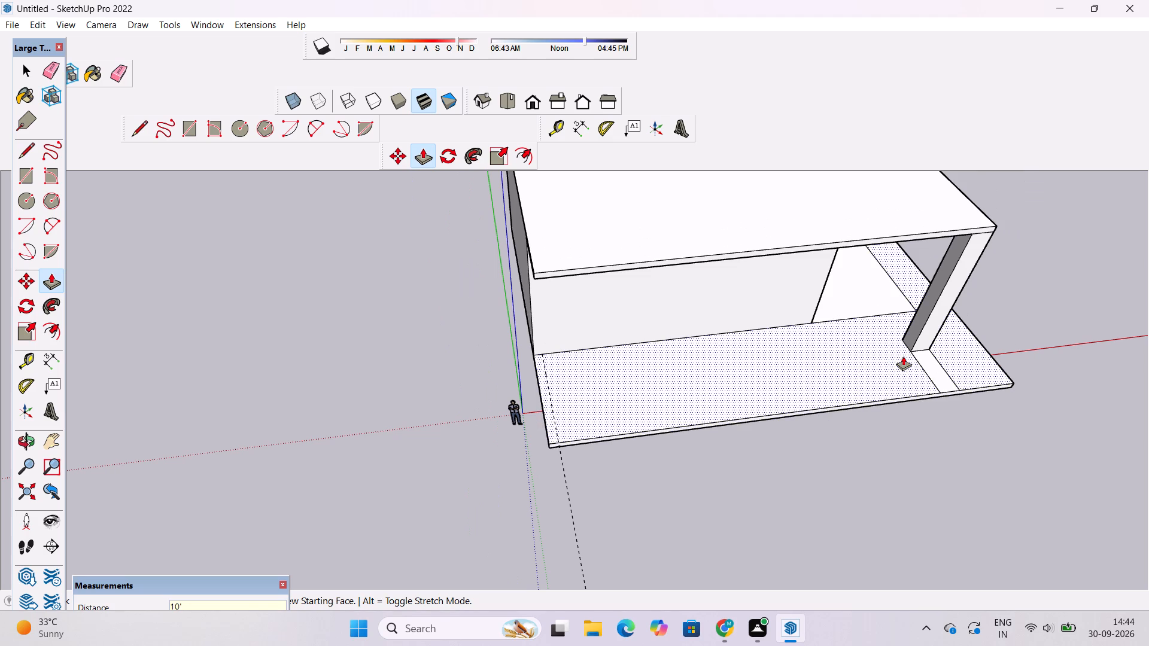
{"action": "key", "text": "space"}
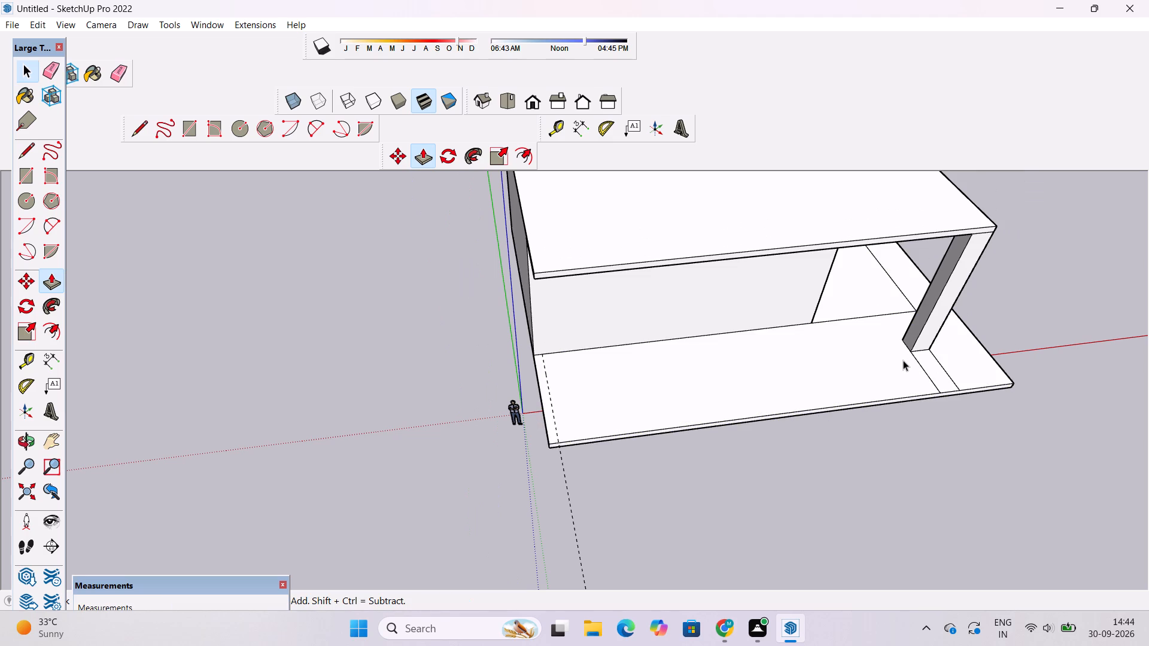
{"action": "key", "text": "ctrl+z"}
Push/Pull the base slab's front face outward 10' as a new starting face, keeping the original front edge as a dividing line.
{"action": "scroll", "coordinate": [778, 373], "scroll_direction": "up", "scroll_amount": 5}
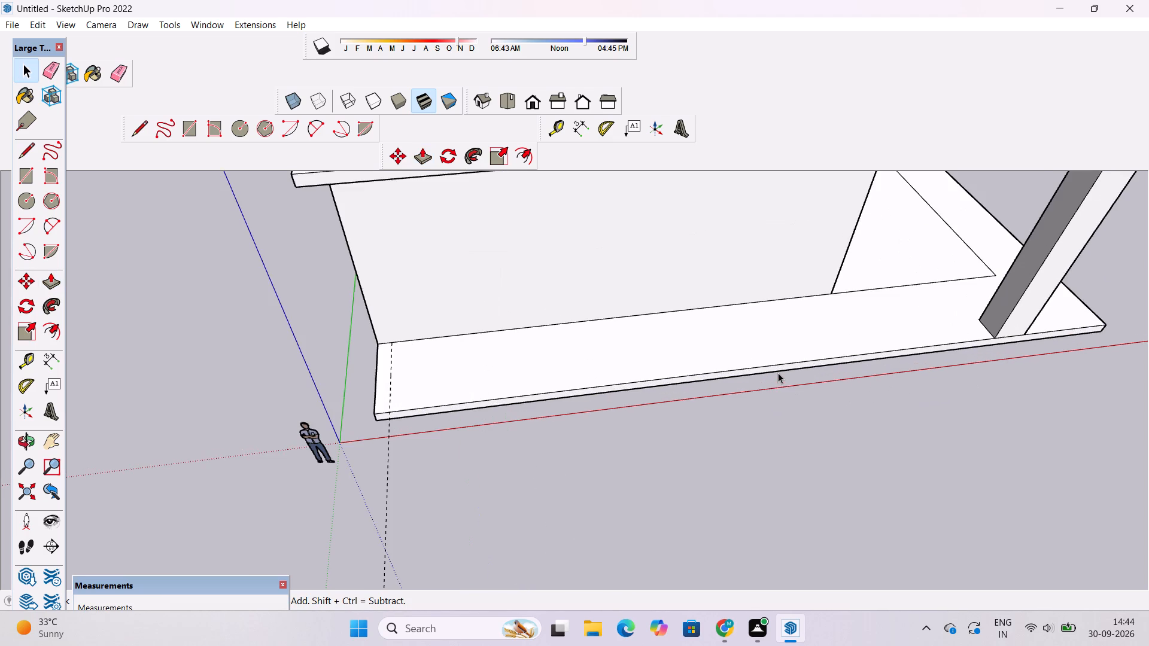
{"action": "key", "text": "p"}
{"action": "scroll", "coordinate": [778, 373], "scroll_direction": "up", "scroll_amount": 6}
{"action": "left_click", "coordinate": [776, 360]}
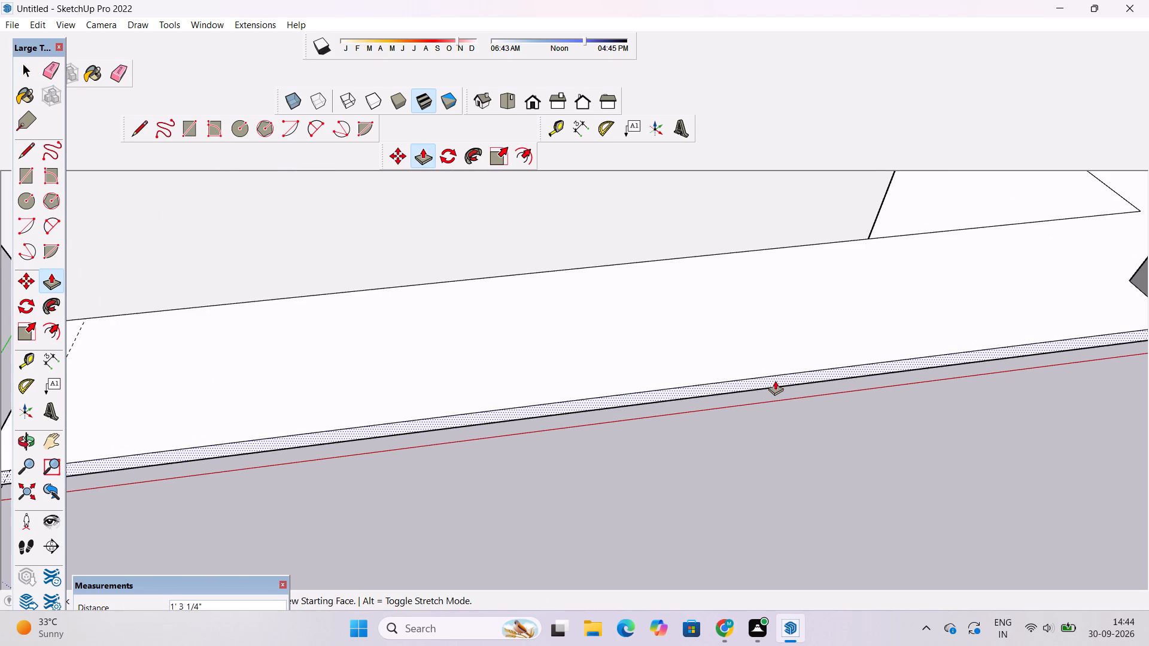
{"action": "scroll", "coordinate": [775, 380], "scroll_direction": "down", "scroll_amount": 7}
{"action": "type", "text": "10'"}
{"action": "key", "text": "Return"}
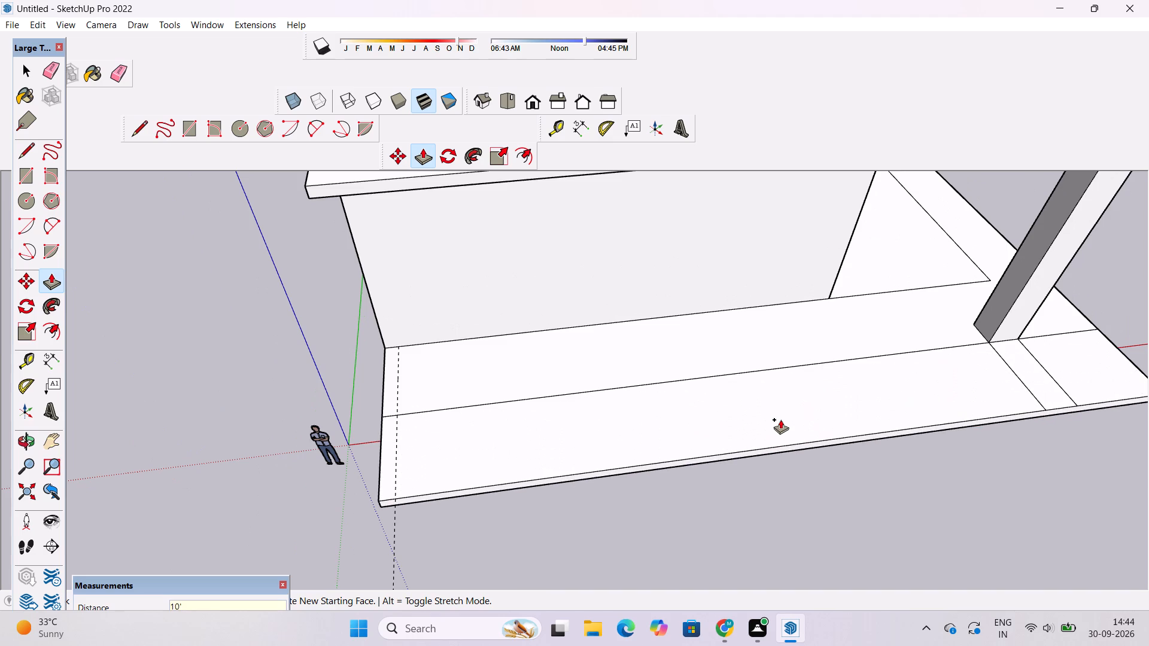
Examine the extended base slab, front wall, roof overhang and column base from several angles.
{"action": "scroll", "coordinate": [673, 360], "scroll_direction": "down", "scroll_amount": 4}
{"action": "scroll", "coordinate": [670, 386], "scroll_direction": "up", "scroll_amount": 3}
{"action": "key", "text": "o"}
{"action": "left_click_drag", "start_coordinate": [680, 432], "coordinate": [704, 404]}
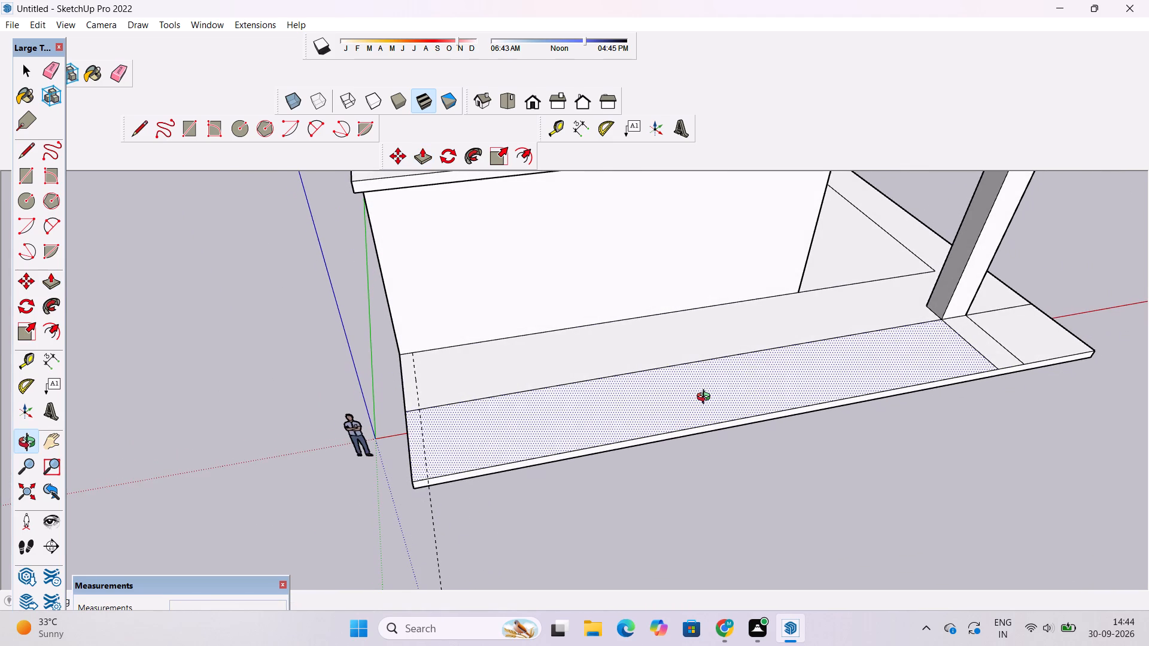
{"action": "left_click_drag", "start_coordinate": [708, 410], "coordinate": [695, 376], "text": "shift"}
{"action": "scroll", "coordinate": [693, 370], "scroll_direction": "up", "scroll_amount": 2}
{"action": "left_click_drag", "start_coordinate": [696, 371], "coordinate": [771, 381], "text": "shift"}
{"action": "left_click_drag", "start_coordinate": [773, 389], "coordinate": [770, 404]}
{"action": "scroll", "coordinate": [767, 397], "scroll_direction": "down", "scroll_amount": 1}
{"action": "left_click_drag", "start_coordinate": [765, 398], "coordinate": [764, 412]}
{"action": "scroll", "coordinate": [764, 412], "scroll_direction": "down", "scroll_amount": 3}
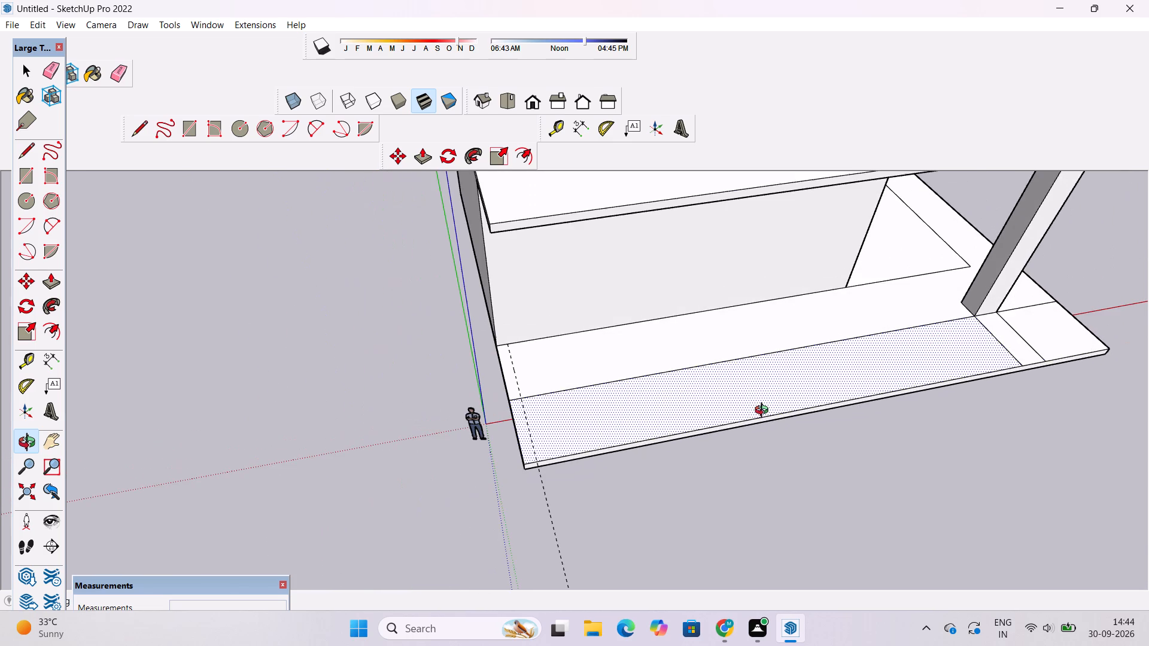
{"action": "left_click_drag", "start_coordinate": [764, 411], "coordinate": [762, 419], "text": "shift"}
{"action": "scroll", "coordinate": [762, 419], "scroll_direction": "down", "scroll_amount": 5}
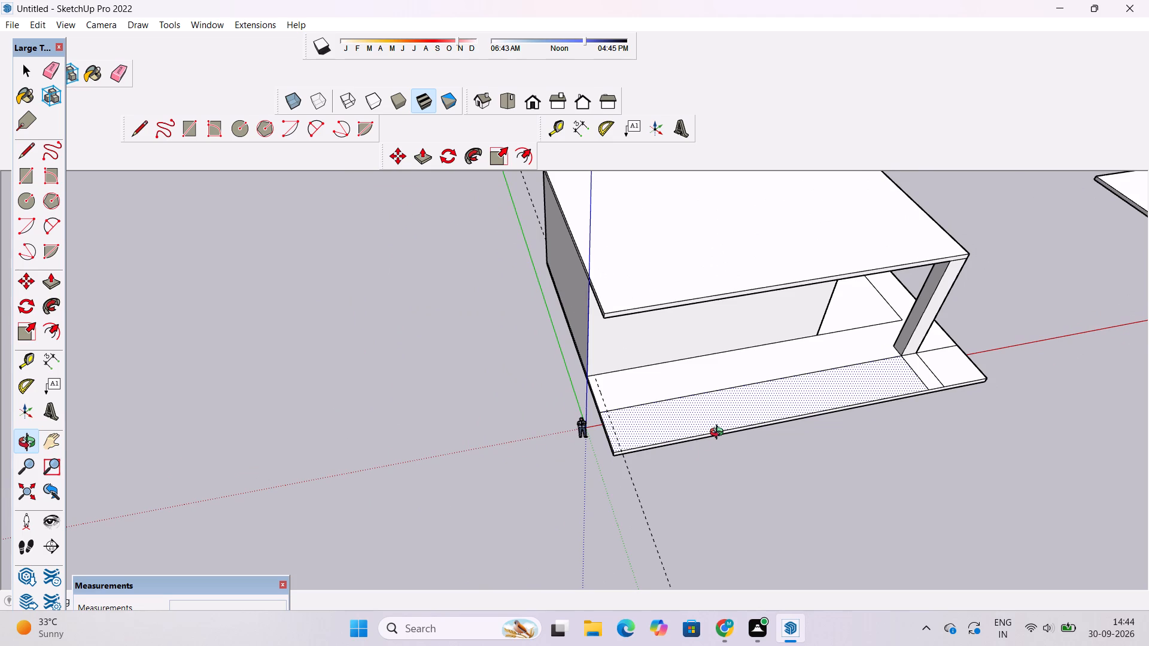
{"action": "left_click_drag", "start_coordinate": [721, 432], "coordinate": [697, 471], "text": "shift"}
{"action": "scroll", "coordinate": [752, 386], "scroll_direction": "up", "scroll_amount": 3}
{"action": "left_click_drag", "start_coordinate": [743, 419], "coordinate": [654, 458], "text": "shift"}
{"action": "left_click_drag", "start_coordinate": [646, 483], "coordinate": [632, 416]}
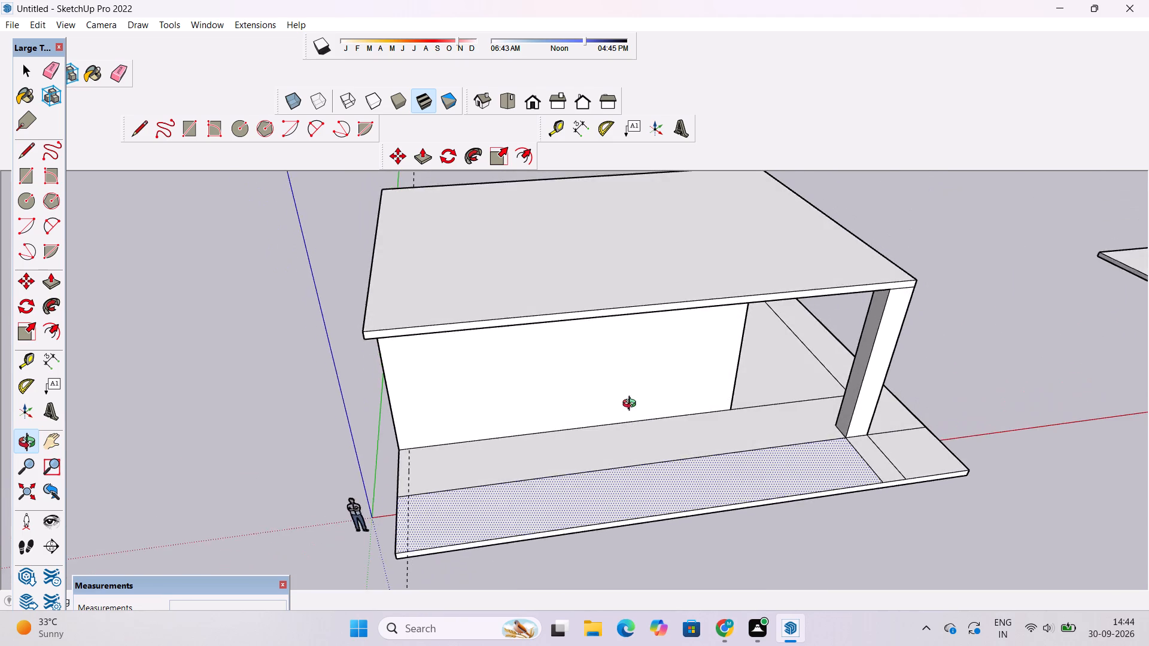
{"action": "scroll", "coordinate": [632, 405], "scroll_direction": "down", "scroll_amount": 5}
{"action": "left_click_drag", "start_coordinate": [643, 454], "coordinate": [620, 338]}
{"action": "scroll", "coordinate": [525, 355], "scroll_direction": "up", "scroll_amount": 5}
{"action": "left_click_drag", "start_coordinate": [520, 367], "coordinate": [607, 345], "text": "shift"}
{"action": "left_click_drag", "start_coordinate": [608, 364], "coordinate": [476, 373]}
{"action": "left_click_drag", "start_coordinate": [476, 373], "coordinate": [728, 440]}
{"action": "scroll", "coordinate": [647, 464], "scroll_direction": "up", "scroll_amount": 3}
{"action": "left_click_drag", "start_coordinate": [665, 401], "coordinate": [606, 421], "text": "shift"}
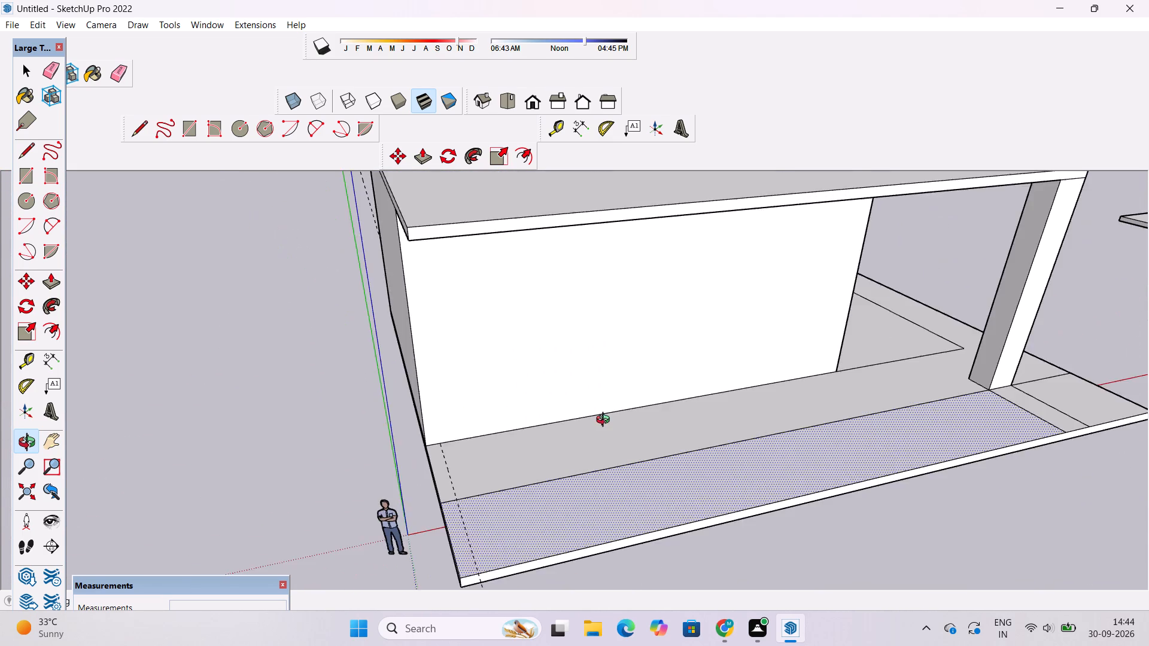
{"action": "scroll", "coordinate": [606, 421], "scroll_direction": "down", "scroll_amount": 5}
{"action": "left_click_drag", "start_coordinate": [603, 427], "coordinate": [577, 456], "text": "shift"}
{"action": "left_click_drag", "start_coordinate": [572, 466], "coordinate": [547, 465]}
{"action": "scroll", "coordinate": [542, 465], "scroll_direction": "up", "scroll_amount": 3}
{"action": "left_click_drag", "start_coordinate": [542, 465], "coordinate": [517, 388], "text": "shift"}
{"action": "left_click_drag", "start_coordinate": [512, 406], "coordinate": [505, 435]}
{"action": "scroll", "coordinate": [505, 437], "scroll_direction": "up", "scroll_amount": 3}
{"action": "left_click_drag", "start_coordinate": [511, 435], "coordinate": [457, 449], "text": "shift"}
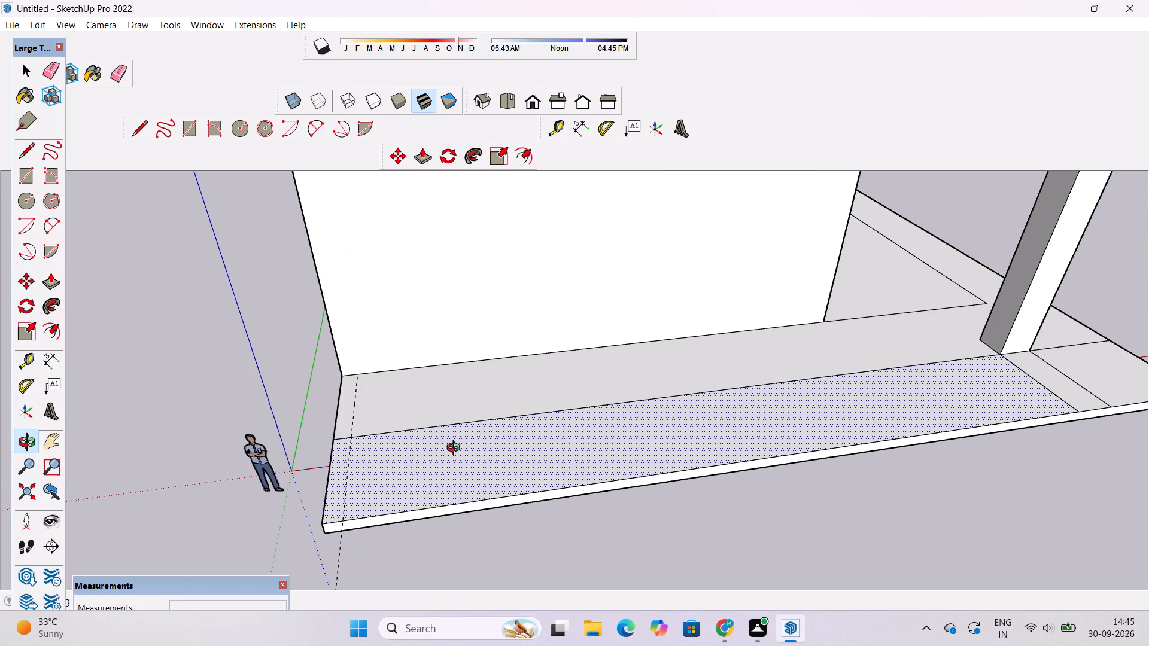
Place a guide line 1.5' from the slab's dividing line, offset toward the block's front wall, using the Tape Measure.
{"action": "key", "text": "t"}
{"action": "scroll", "coordinate": [541, 432], "scroll_direction": "up", "scroll_amount": 1}
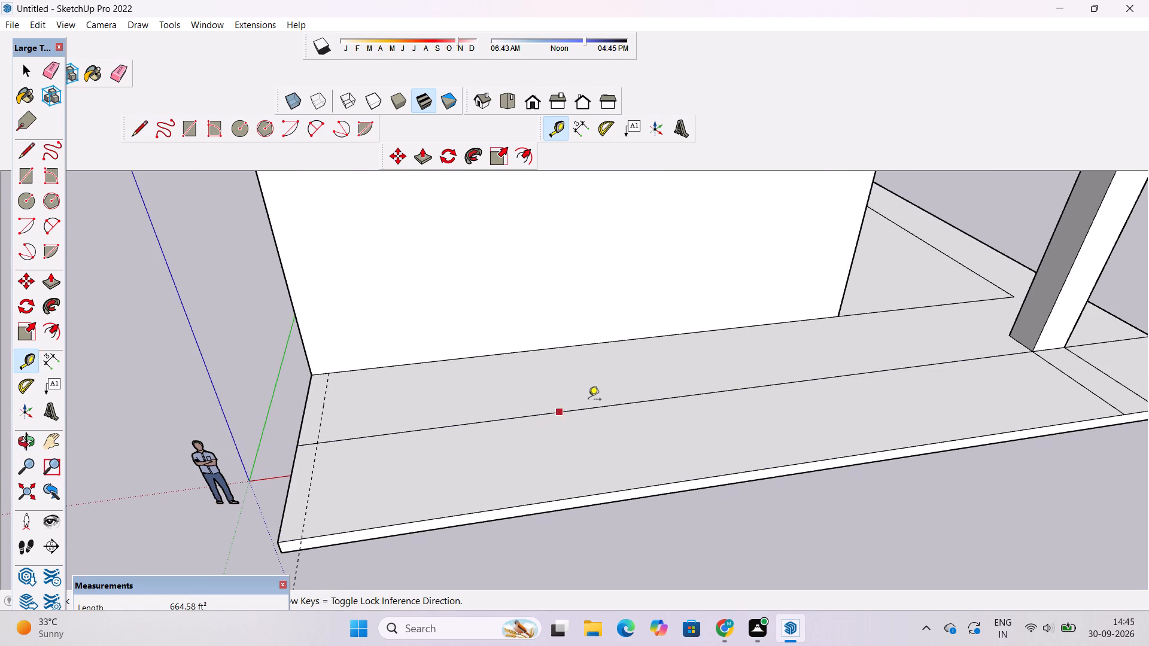
{"action": "left_click", "coordinate": [649, 401]}
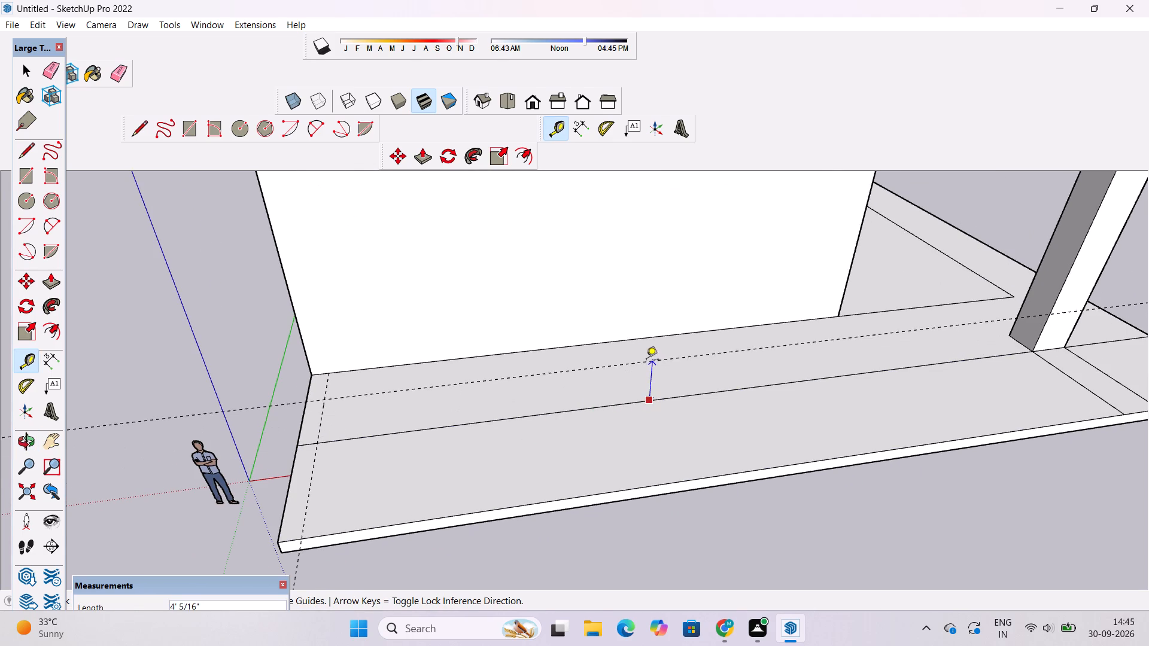
{"action": "type", "text": "1.5'"}
{"action": "key", "text": "Return"}
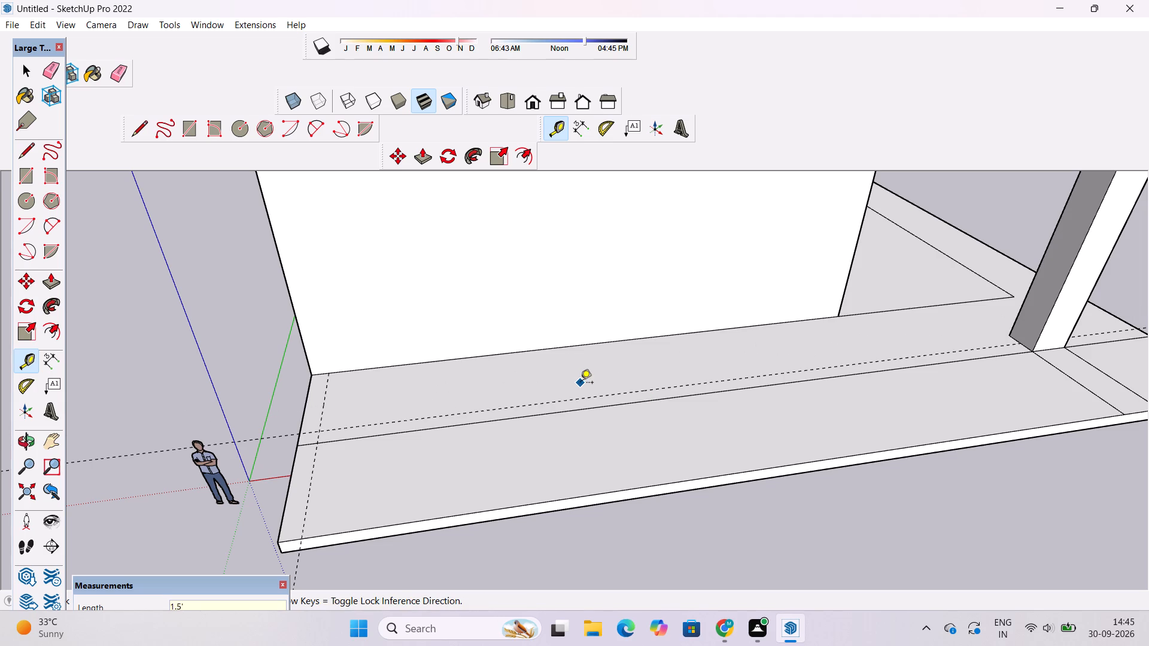
Draw lines along the guides: 8' 6" from the block's wall to their intersection, then 64' 11 1/2" along to the column.
{"action": "key", "text": "l"}
{"action": "scroll", "coordinate": [345, 386], "scroll_direction": "up", "scroll_amount": 3}
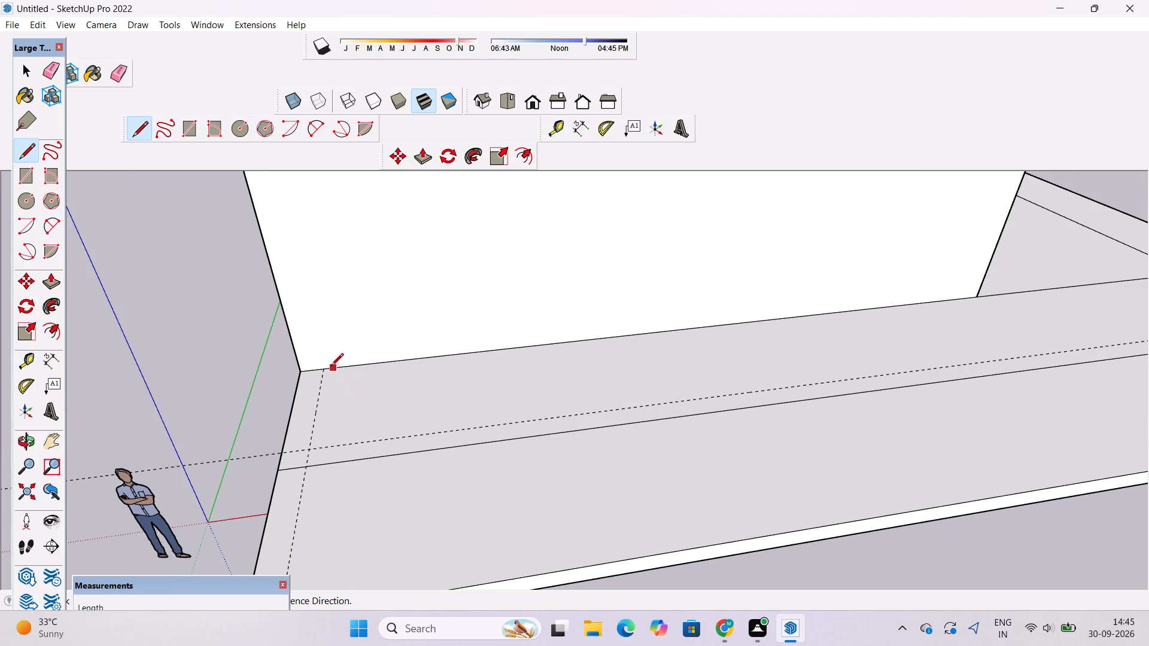
{"action": "left_click", "coordinate": [324, 370]}
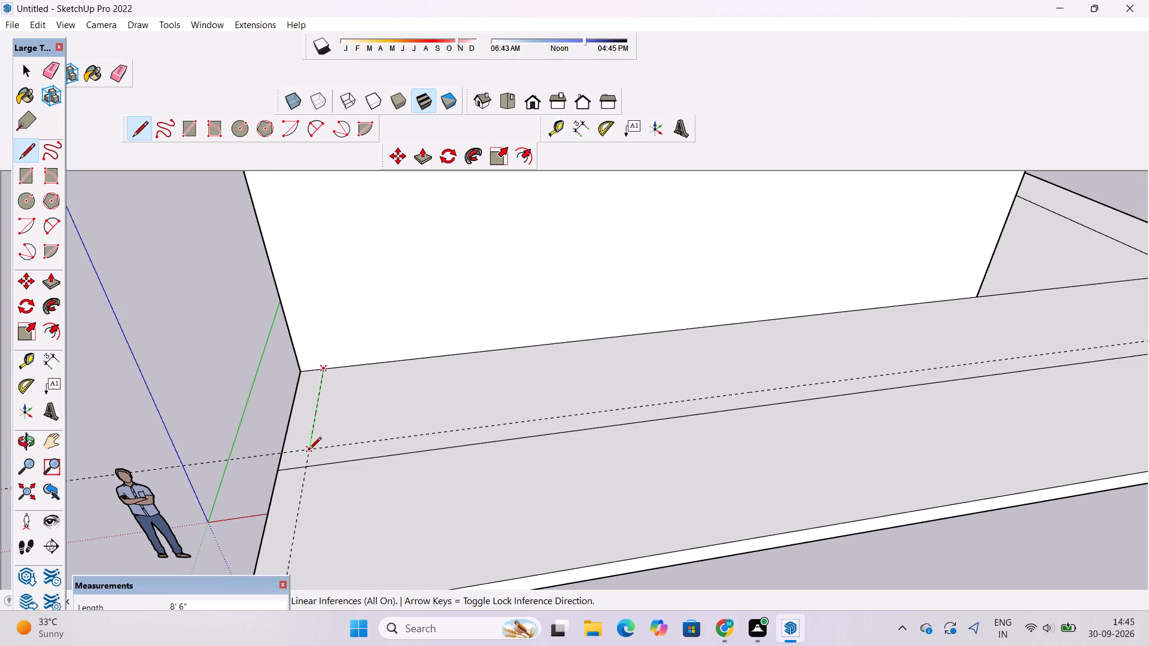
{"action": "left_click", "coordinate": [309, 450]}
{"action": "scroll", "coordinate": [307, 450], "scroll_direction": "down", "scroll_amount": 11}
{"action": "scroll", "coordinate": [540, 432], "scroll_direction": "up", "scroll_amount": 5}
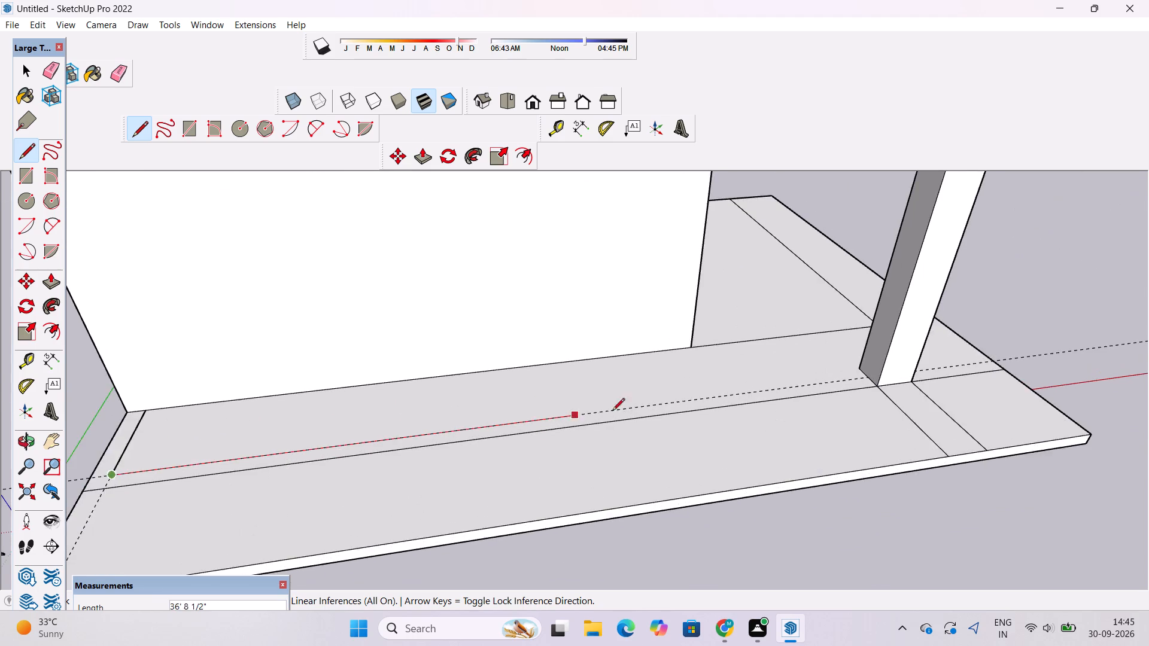
{"action": "scroll", "coordinate": [639, 407], "scroll_direction": "up", "scroll_amount": 3}
{"action": "left_click", "coordinate": [943, 368]}
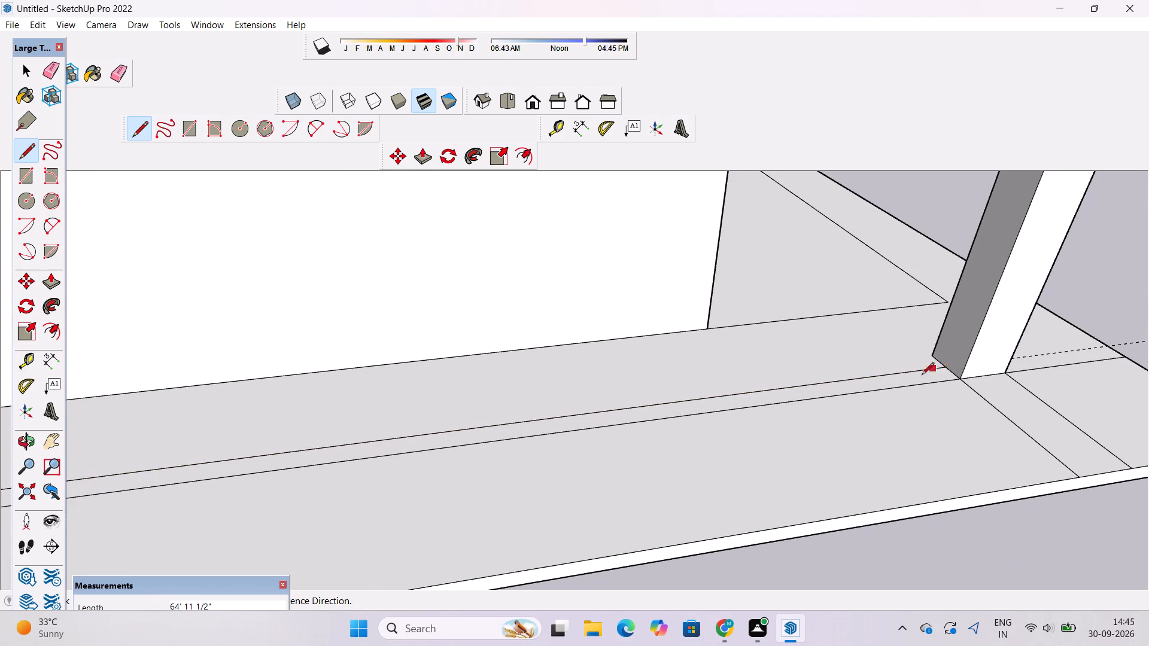
{"action": "key", "text": "space"}
Erase both guide lines crossing the base slab.
{"action": "key", "text": "e"}
{"action": "scroll", "coordinate": [510, 397], "scroll_direction": "down", "scroll_amount": 11}
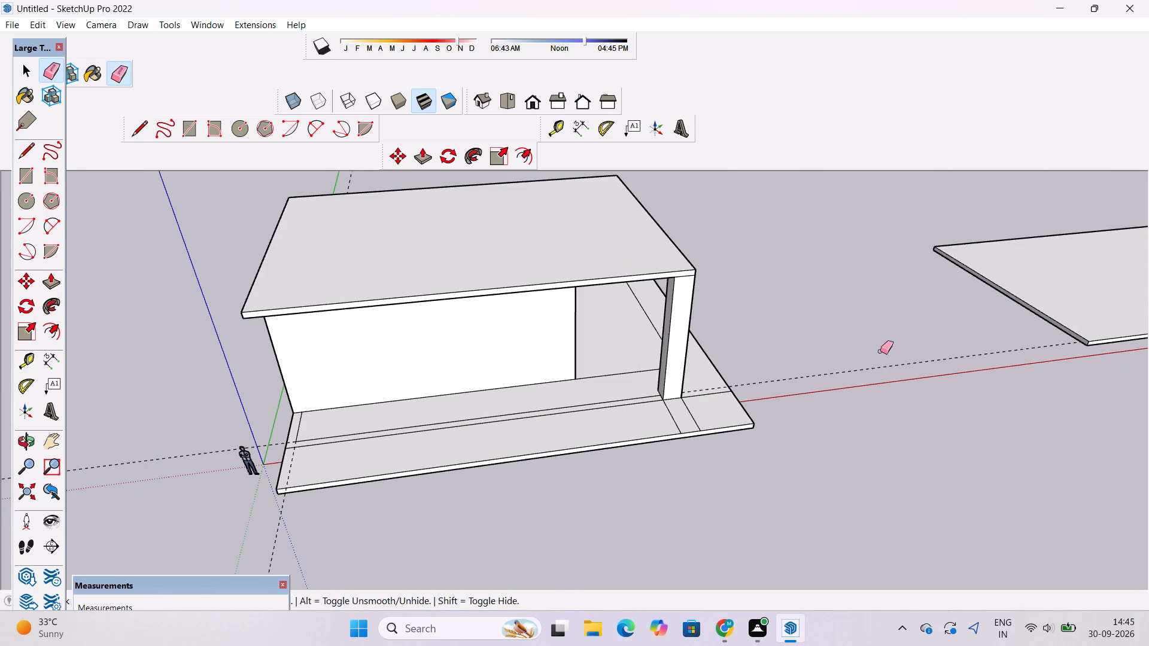
{"action": "left_click_drag", "start_coordinate": [880, 351], "coordinate": [881, 372]}
{"action": "scroll", "coordinate": [253, 531], "scroll_direction": "up", "scroll_amount": 4}
{"action": "left_click_drag", "start_coordinate": [298, 500], "coordinate": [284, 517]}
Examine the inset outline on the base slab and the front extension from several angles.
{"action": "key", "text": "o"}
{"action": "scroll", "coordinate": [284, 517], "scroll_direction": "down", "scroll_amount": 6}
{"action": "scroll", "coordinate": [302, 510], "scroll_direction": "up", "scroll_amount": 2}
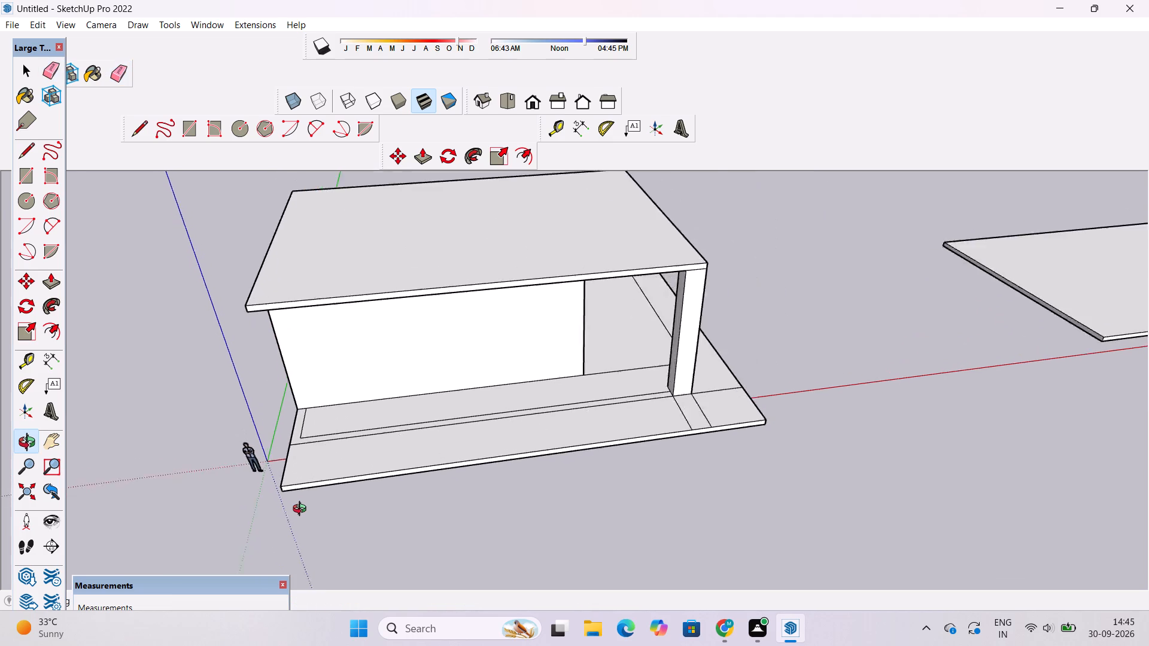
{"action": "scroll", "coordinate": [302, 510], "scroll_direction": "up", "scroll_amount": 3}
{"action": "left_click_drag", "start_coordinate": [385, 460], "coordinate": [399, 480], "text": "shift"}
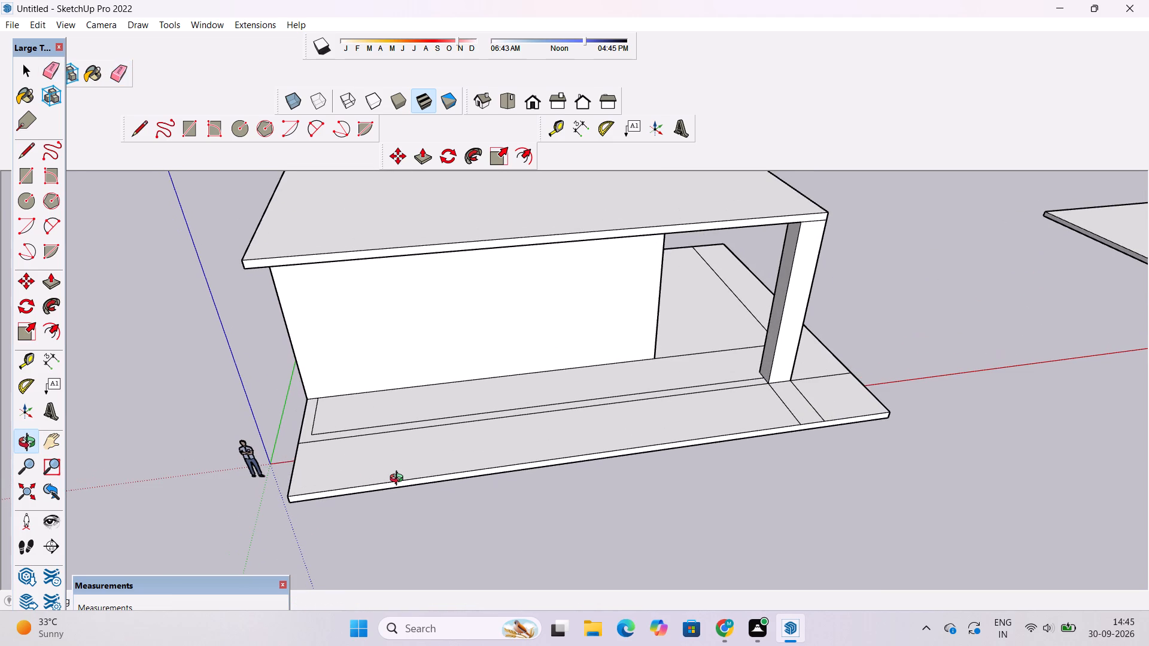
{"action": "scroll", "coordinate": [399, 480], "scroll_direction": "down", "scroll_amount": 4, "text": "shift"}
{"action": "scroll", "coordinate": [400, 478], "scroll_direction": "up", "scroll_amount": 2}
{"action": "scroll", "coordinate": [400, 478], "scroll_direction": "down", "scroll_amount": 1}
{"action": "left_click", "coordinate": [400, 478], "text": "shift"}
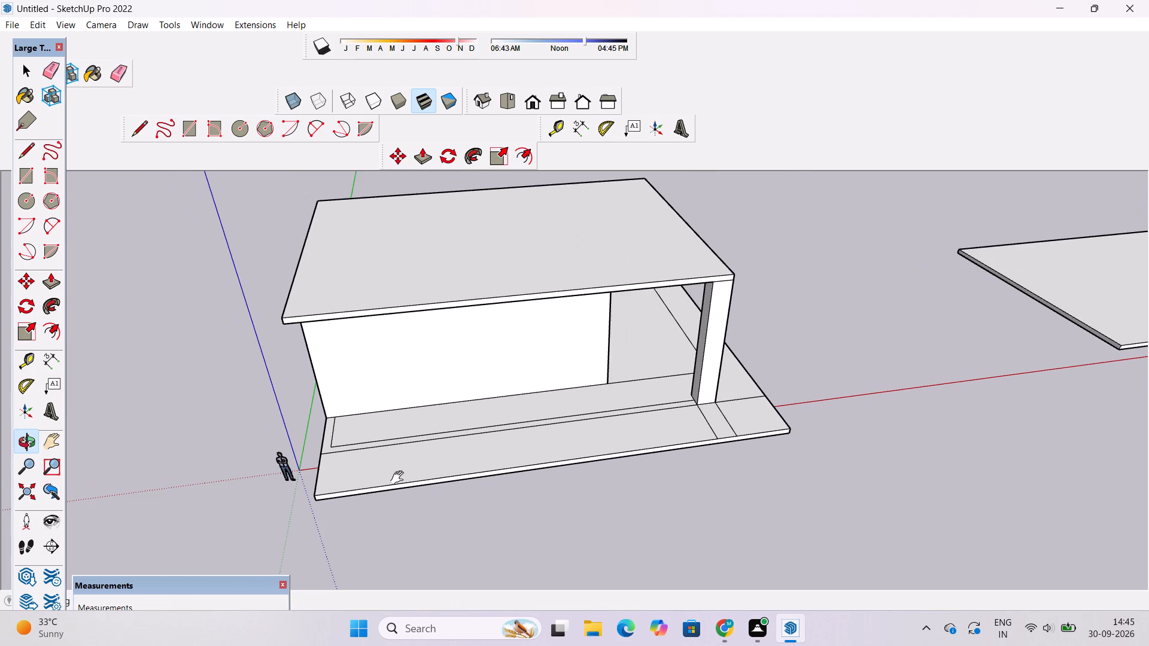
{"action": "scroll", "coordinate": [400, 478], "scroll_direction": "down", "scroll_amount": 4}
{"action": "scroll", "coordinate": [428, 455], "scroll_direction": "up", "scroll_amount": 3}
{"action": "left_click_drag", "start_coordinate": [437, 450], "coordinate": [436, 430]}
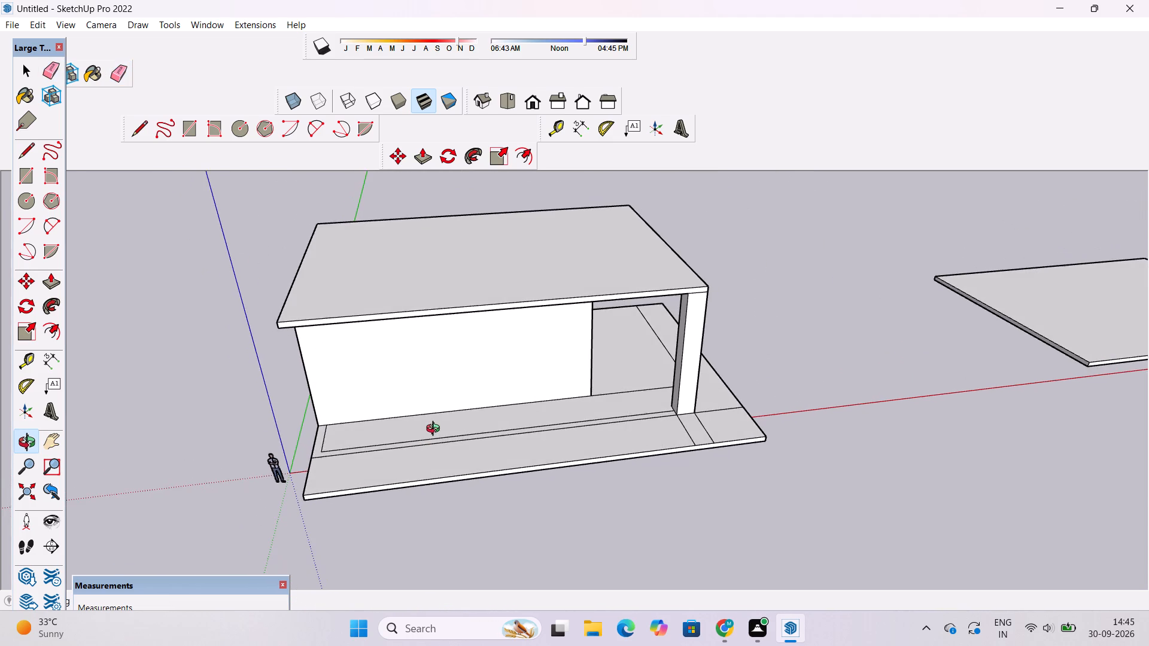
{"action": "scroll", "coordinate": [434, 430], "scroll_direction": "down", "scroll_amount": 4}
{"action": "left_click_drag", "start_coordinate": [470, 438], "coordinate": [466, 409]}
{"action": "left_click_drag", "start_coordinate": [478, 431], "coordinate": [446, 514]}
{"action": "scroll", "coordinate": [443, 439], "scroll_direction": "up", "scroll_amount": 5}
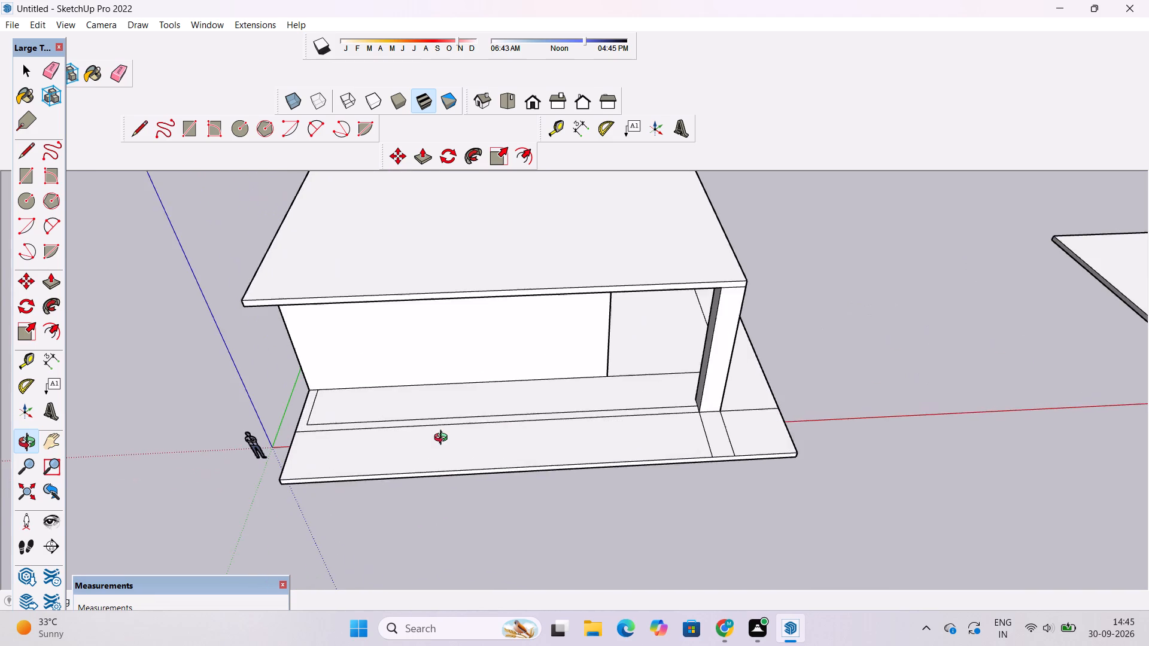
{"action": "left_click_drag", "start_coordinate": [443, 441], "coordinate": [439, 484]}
{"action": "scroll", "coordinate": [431, 459], "scroll_direction": "up", "scroll_amount": 3}
{"action": "left_click_drag", "start_coordinate": [431, 459], "coordinate": [474, 470], "text": "shift"}
{"action": "left_click_drag", "start_coordinate": [474, 470], "coordinate": [473, 479], "text": "shift"}
{"action": "scroll", "coordinate": [471, 481], "scroll_direction": "up", "scroll_amount": 2}
{"action": "left_click_drag", "start_coordinate": [470, 481], "coordinate": [465, 465], "text": "shift"}
Place a guide line across the base slab 30' in from its short edge near the origin, using the Tape Measure.
{"action": "key", "text": "t"}
{"action": "scroll", "coordinate": [454, 446], "scroll_direction": "down", "scroll_amount": 1}
{"action": "scroll", "coordinate": [300, 376], "scroll_direction": "up", "scroll_amount": 3}
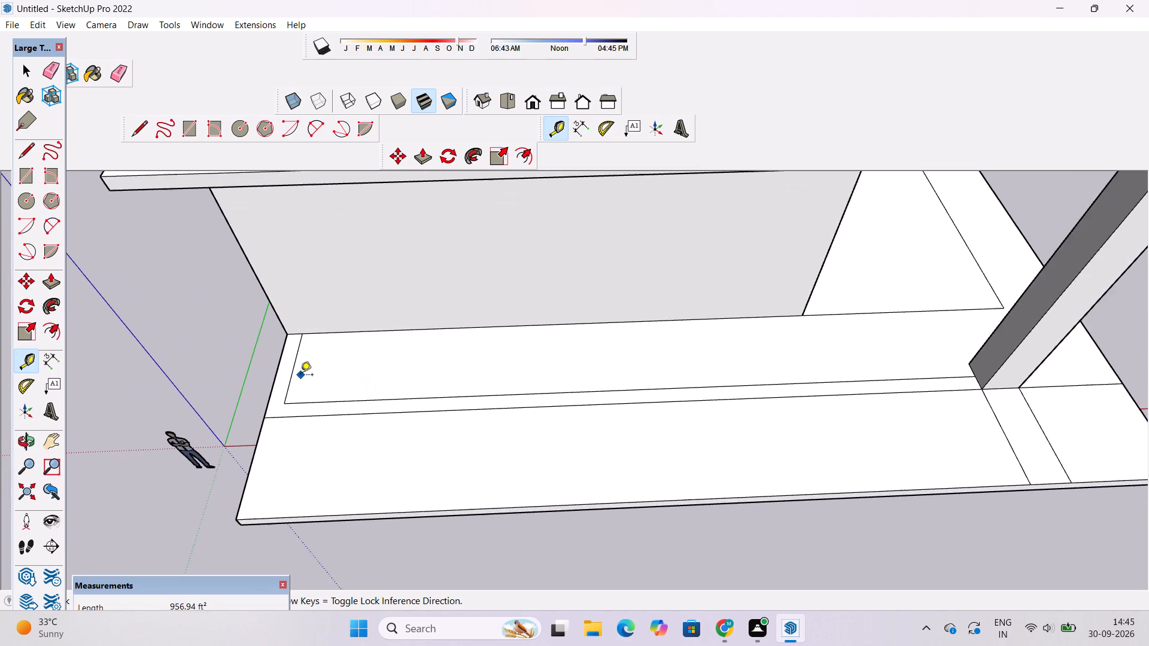
{"action": "left_click", "coordinate": [273, 374]}
{"action": "scroll", "coordinate": [303, 376], "scroll_direction": "down", "scroll_amount": 4}
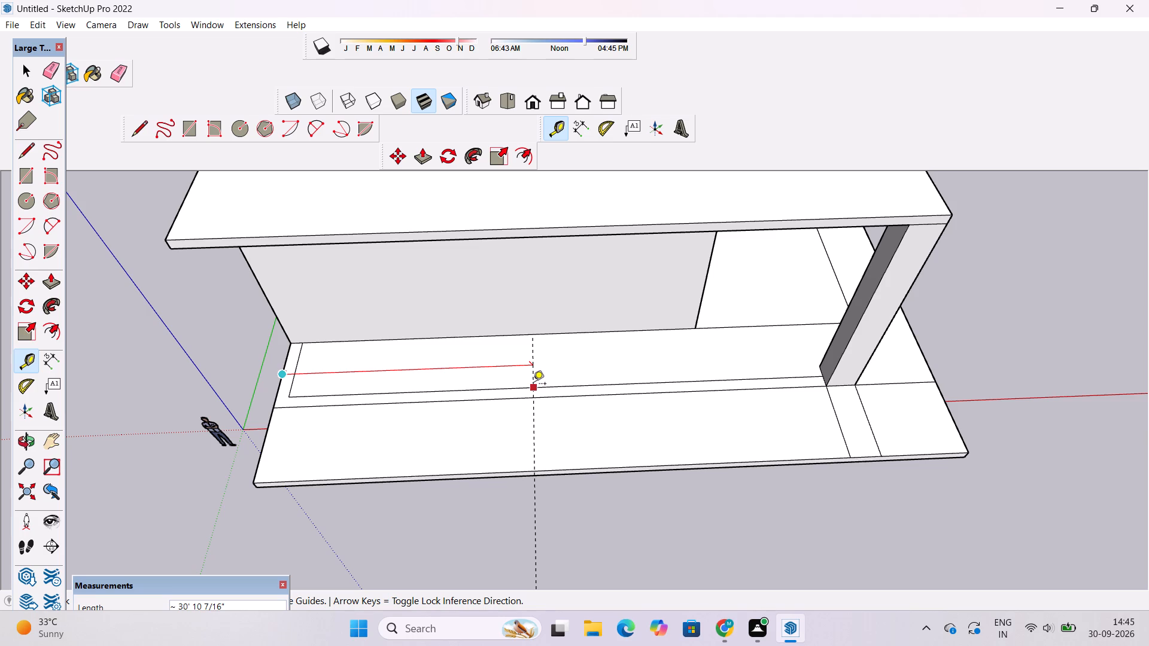
{"action": "type", "text": "30'"}
{"action": "key", "text": "Return"}
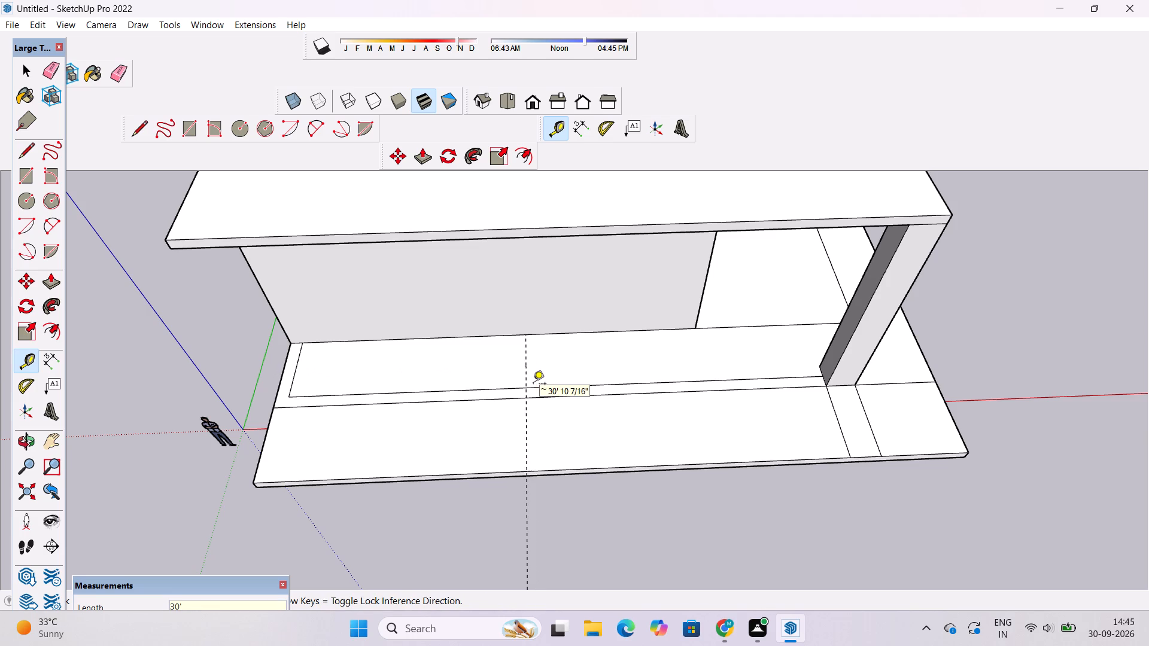
Draw a 1' 6" line along the 30' guide, joining the inset line to the slab's dividing line.
{"action": "left_click", "coordinate": [139, 133]}
{"action": "scroll", "coordinate": [552, 395], "scroll_direction": "up", "scroll_amount": 4}
{"action": "scroll", "coordinate": [500, 356], "scroll_direction": "up", "scroll_amount": 5}
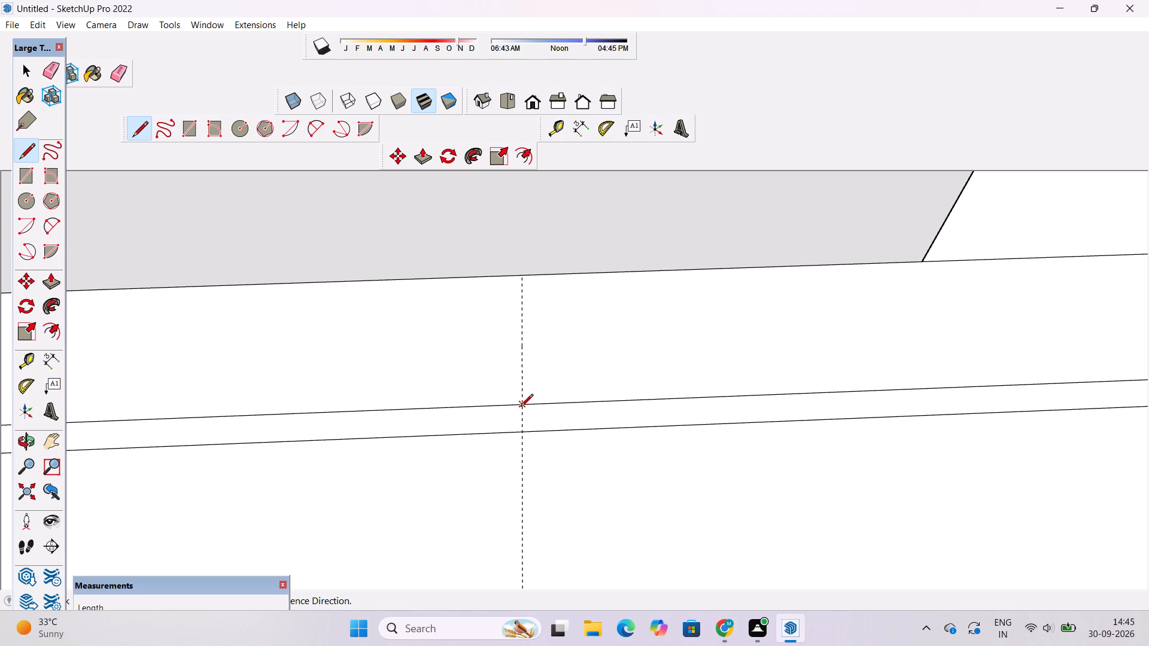
{"action": "left_click", "coordinate": [521, 405]}
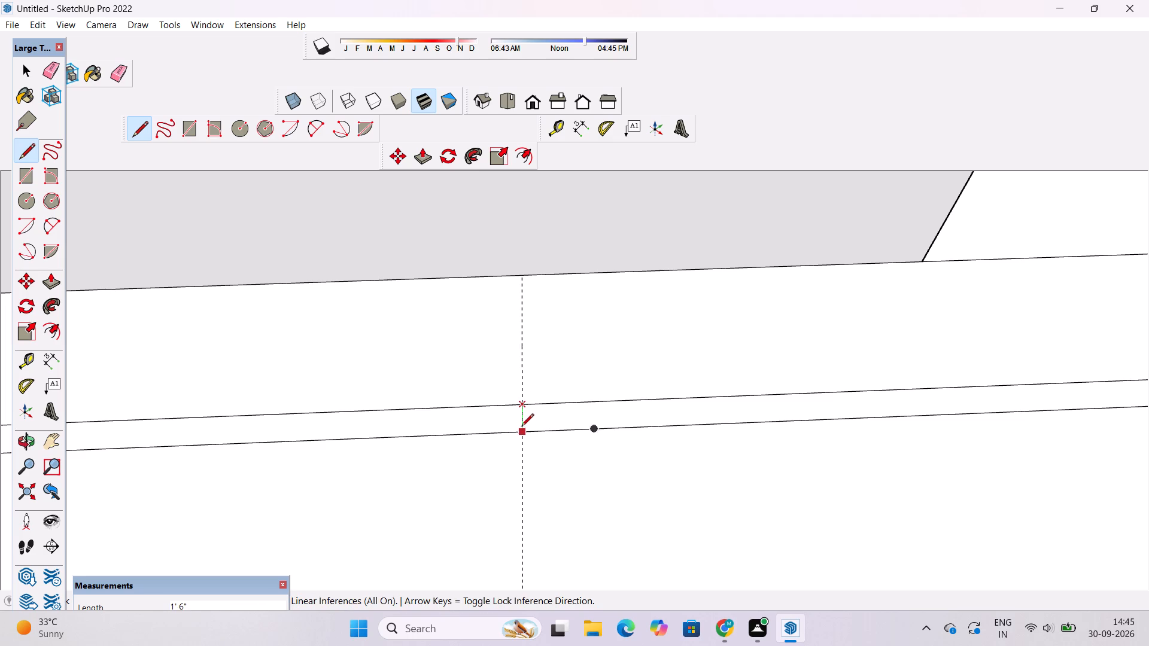
{"action": "left_click", "coordinate": [521, 434]}
{"action": "key", "text": "space"}
Erase the 30' guide line from the base slab.
{"action": "type", "text": "e"}
{"action": "left_click_drag", "start_coordinate": [533, 327], "coordinate": [500, 345]}
{"action": "scroll", "coordinate": [510, 338], "scroll_direction": "down", "scroll_amount": 8}
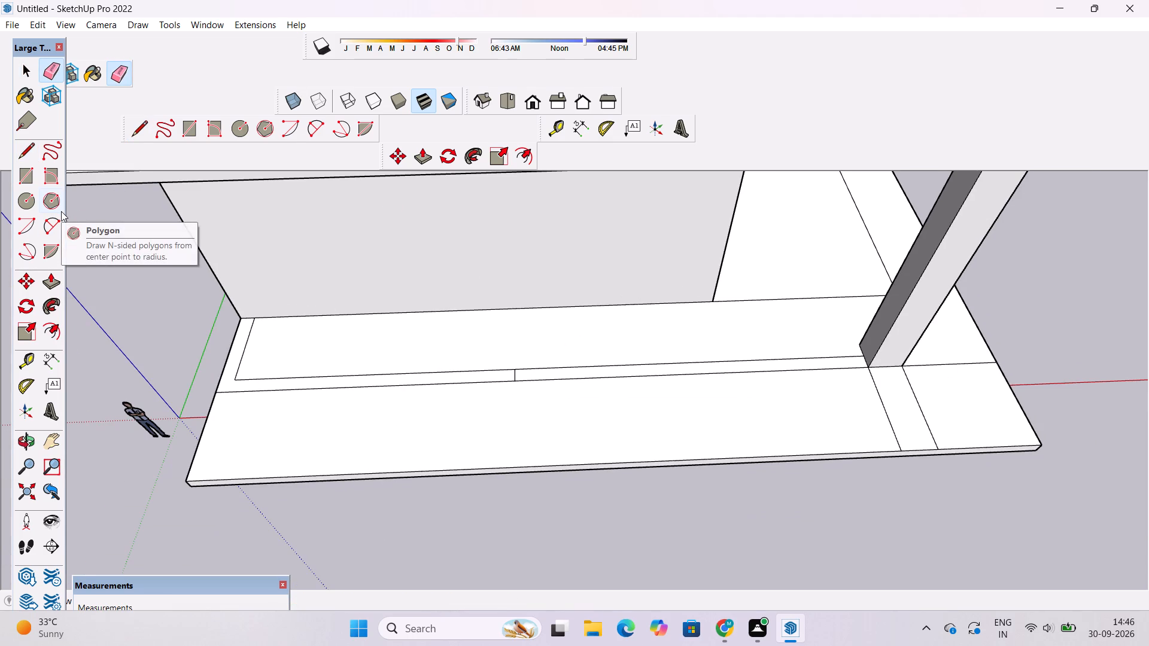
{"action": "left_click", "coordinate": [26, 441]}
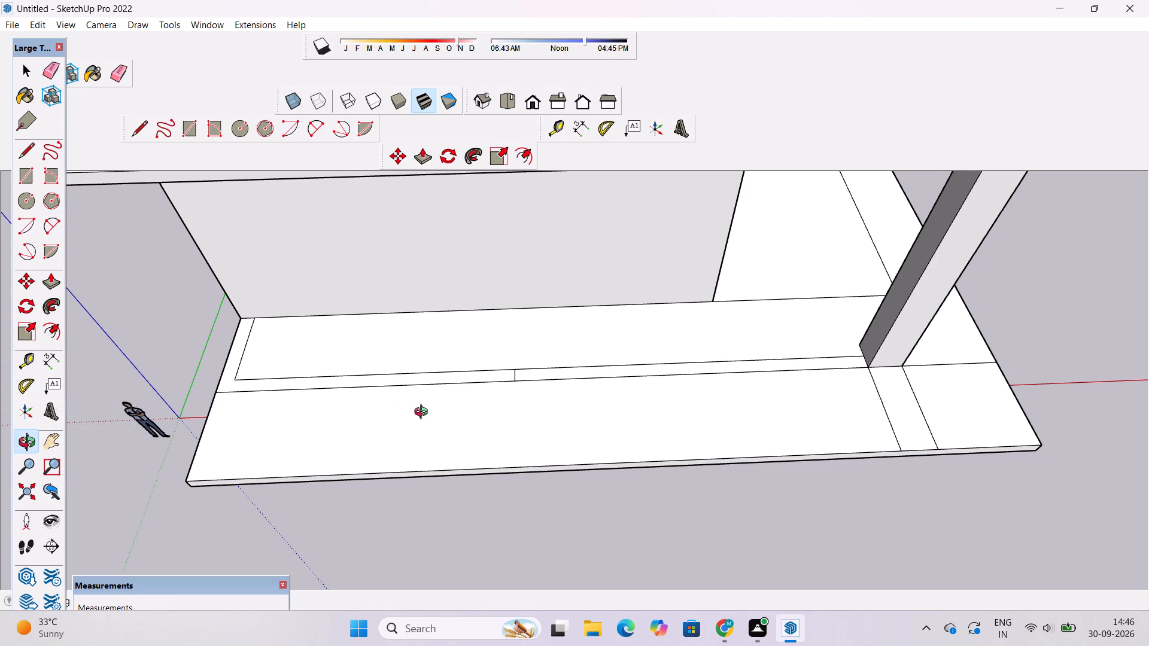
Examine the base slab's inset strip, front extension and corner column from several angles.
{"action": "left_click_drag", "start_coordinate": [452, 413], "coordinate": [455, 383]}
{"action": "scroll", "coordinate": [583, 288], "scroll_direction": "down", "scroll_amount": 2}
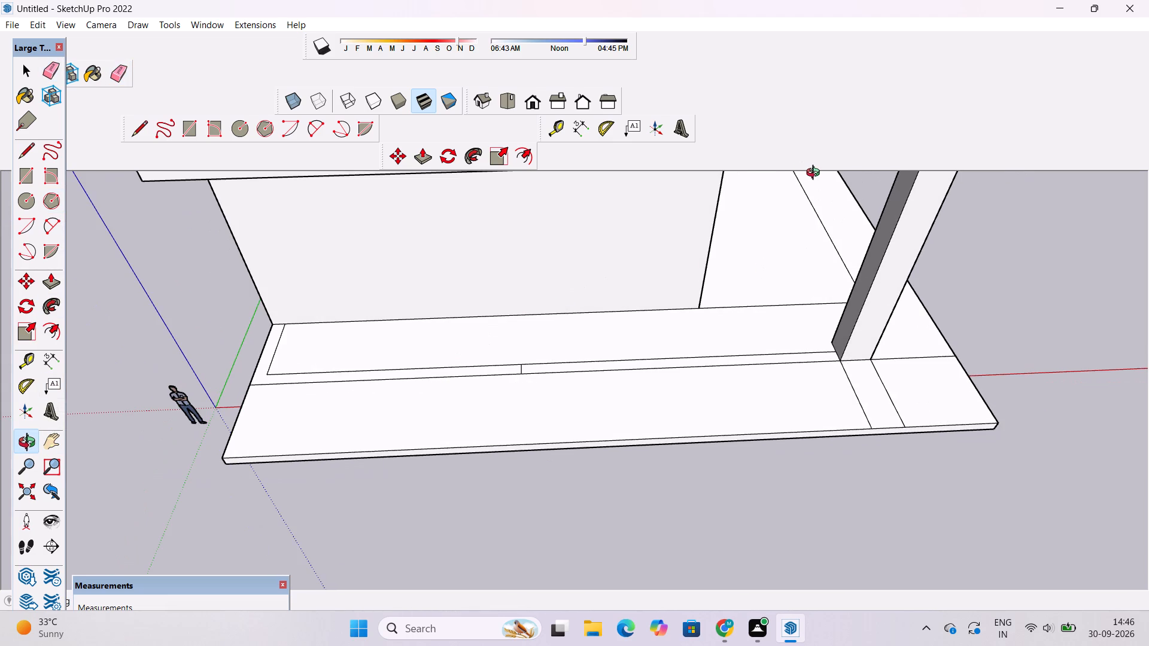
{"action": "scroll", "coordinate": [720, 298], "scroll_direction": "down", "scroll_amount": 3}
{"action": "left_click_drag", "start_coordinate": [706, 320], "coordinate": [726, 412], "text": "shift"}
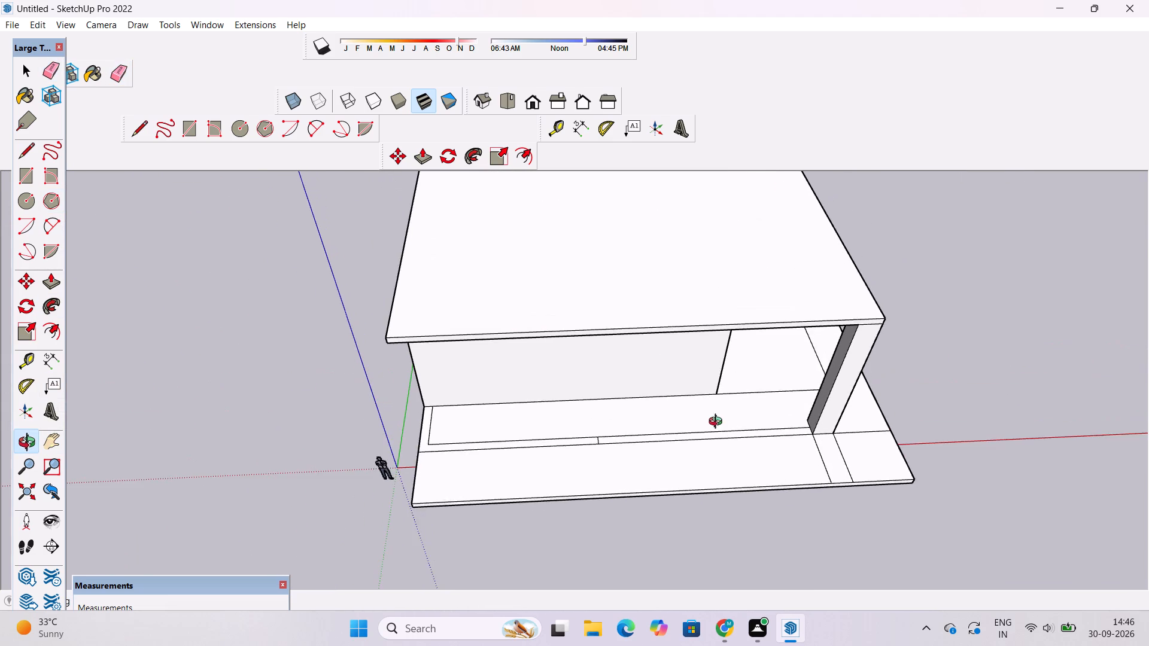
{"action": "left_click_drag", "start_coordinate": [706, 441], "coordinate": [704, 418]}
{"action": "scroll", "coordinate": [652, 428], "scroll_direction": "up", "scroll_amount": 2}
{"action": "left_click_drag", "start_coordinate": [639, 443], "coordinate": [662, 401], "text": "shift"}
{"action": "left_click_drag", "start_coordinate": [540, 423], "coordinate": [705, 412]}
{"action": "left_click_drag", "start_coordinate": [591, 464], "coordinate": [606, 428]}
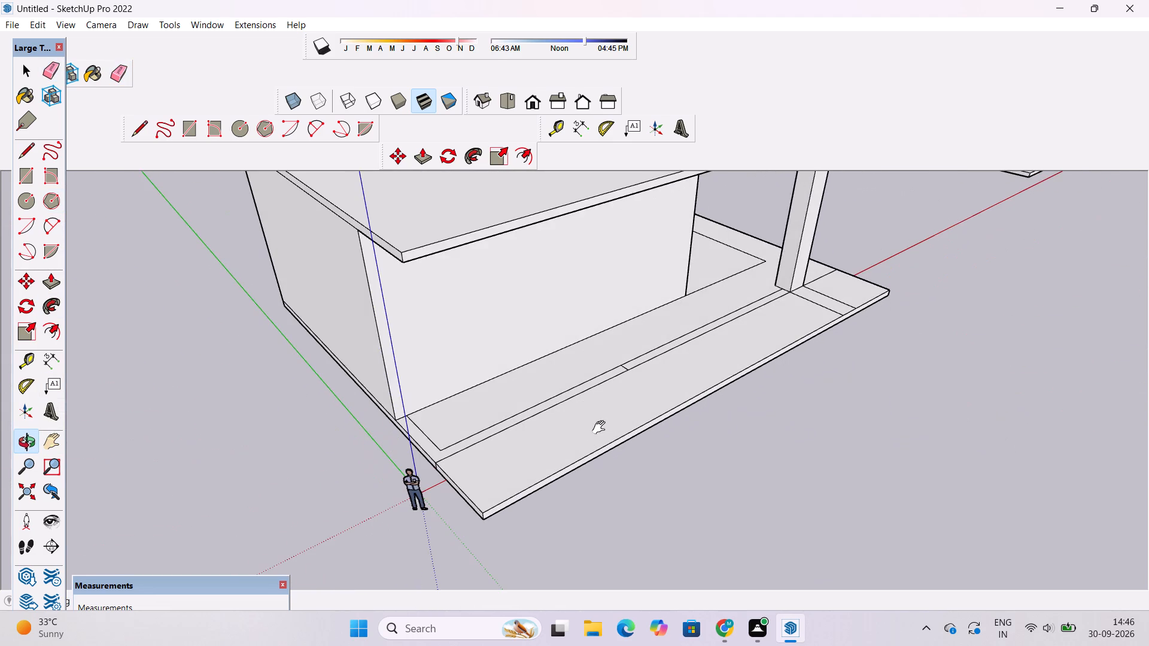
{"action": "scroll", "coordinate": [589, 432], "scroll_direction": "down", "scroll_amount": 1}
{"action": "left_click_drag", "start_coordinate": [587, 434], "coordinate": [537, 414]}
{"action": "left_click_drag", "start_coordinate": [533, 405], "coordinate": [561, 464]}
{"action": "scroll", "coordinate": [561, 465], "scroll_direction": "up", "scroll_amount": 1}
{"action": "left_click_drag", "start_coordinate": [577, 465], "coordinate": [577, 465]}
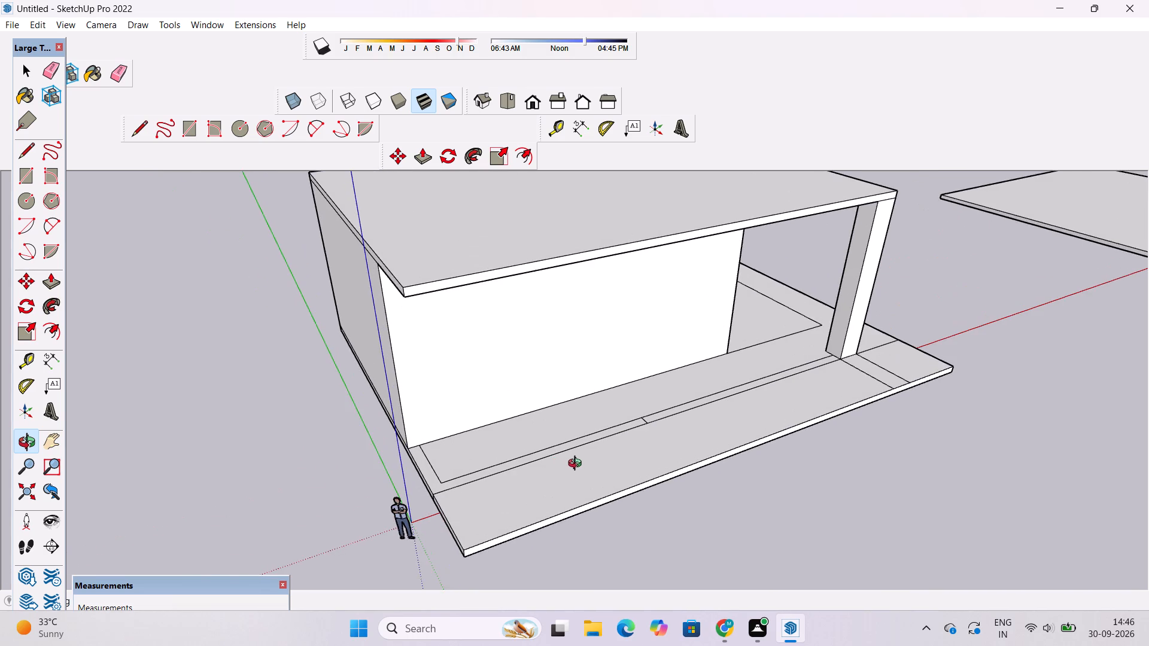
{"action": "left_click_drag", "start_coordinate": [577, 465], "coordinate": [566, 453]}
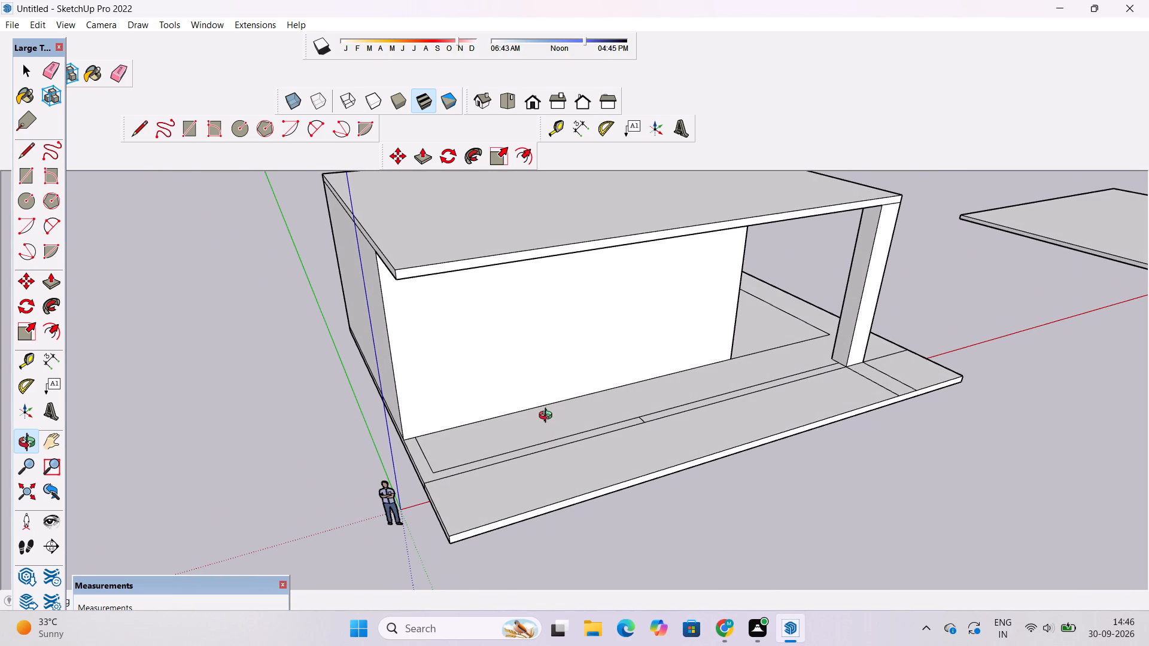
{"action": "left_click_drag", "start_coordinate": [583, 416], "coordinate": [538, 349]}
{"action": "scroll", "coordinate": [537, 348], "scroll_direction": "down", "scroll_amount": 3}
{"action": "left_click_drag", "start_coordinate": [535, 361], "coordinate": [537, 435], "text": "shift"}
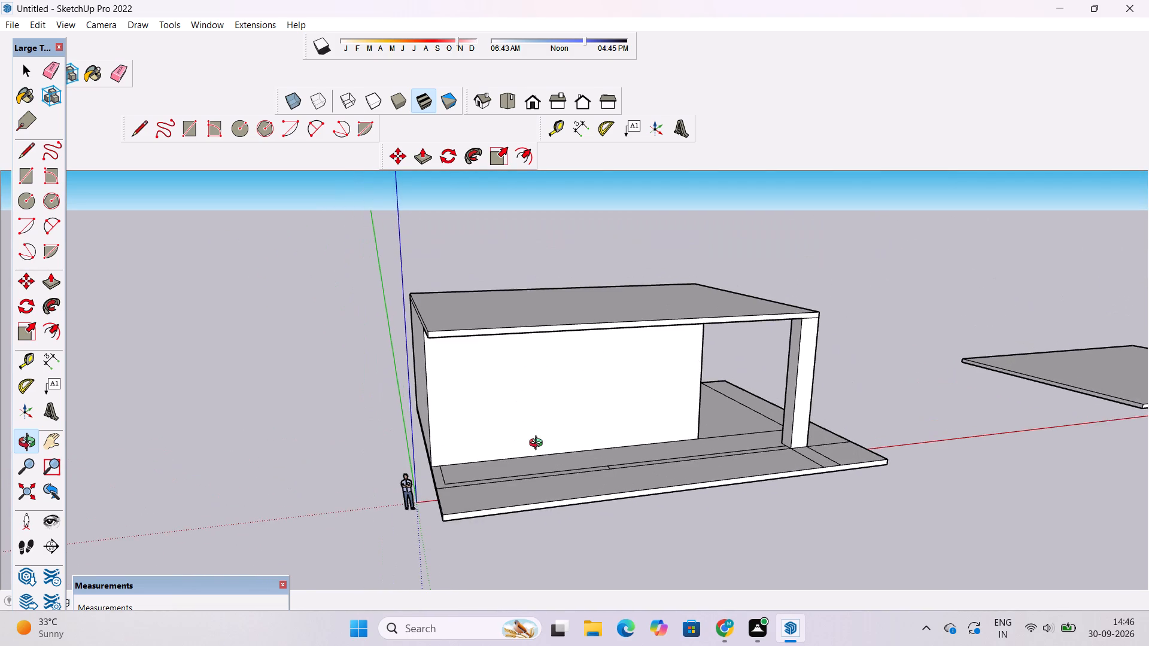
{"action": "left_click_drag", "start_coordinate": [547, 464], "coordinate": [646, 504]}
{"action": "left_click_drag", "start_coordinate": [634, 510], "coordinate": [807, 507]}
Push/Pull the L-shaped inset strip near the origin up 25' to the underside of the roof slab.
{"action": "scroll", "coordinate": [691, 449], "scroll_direction": "up", "scroll_amount": 3}
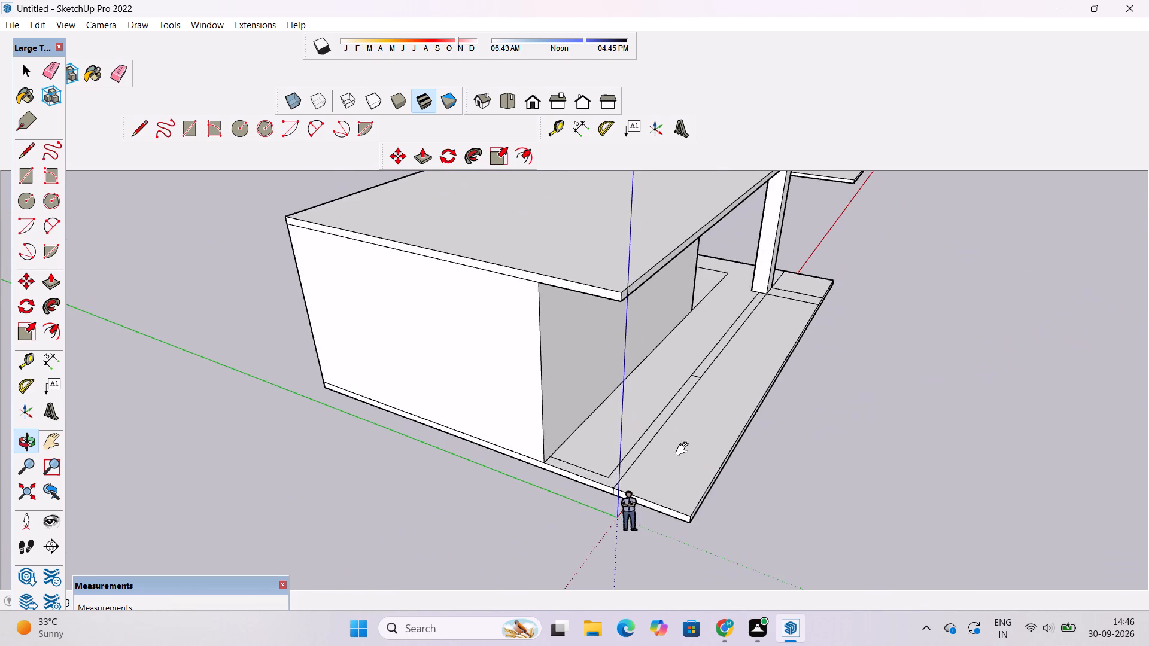
{"action": "left_click_drag", "start_coordinate": [659, 456], "coordinate": [636, 465], "text": "shift"}
{"action": "left_click_drag", "start_coordinate": [636, 477], "coordinate": [657, 484], "text": "shift"}
{"action": "left_click_drag", "start_coordinate": [661, 484], "coordinate": [632, 510]}
{"action": "scroll", "coordinate": [626, 506], "scroll_direction": "up", "scroll_amount": 6, "text": "shift"}
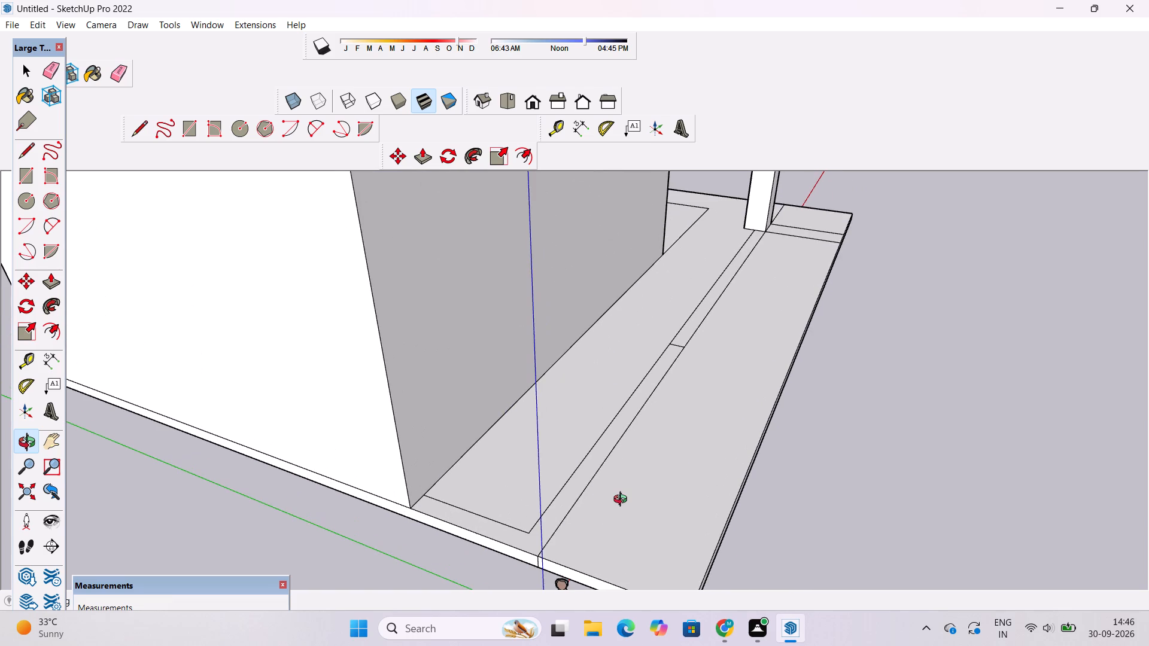
{"action": "key", "text": "p"}
{"action": "left_click", "coordinate": [566, 496]}
{"action": "scroll", "coordinate": [571, 490], "scroll_direction": "down", "scroll_amount": 3}
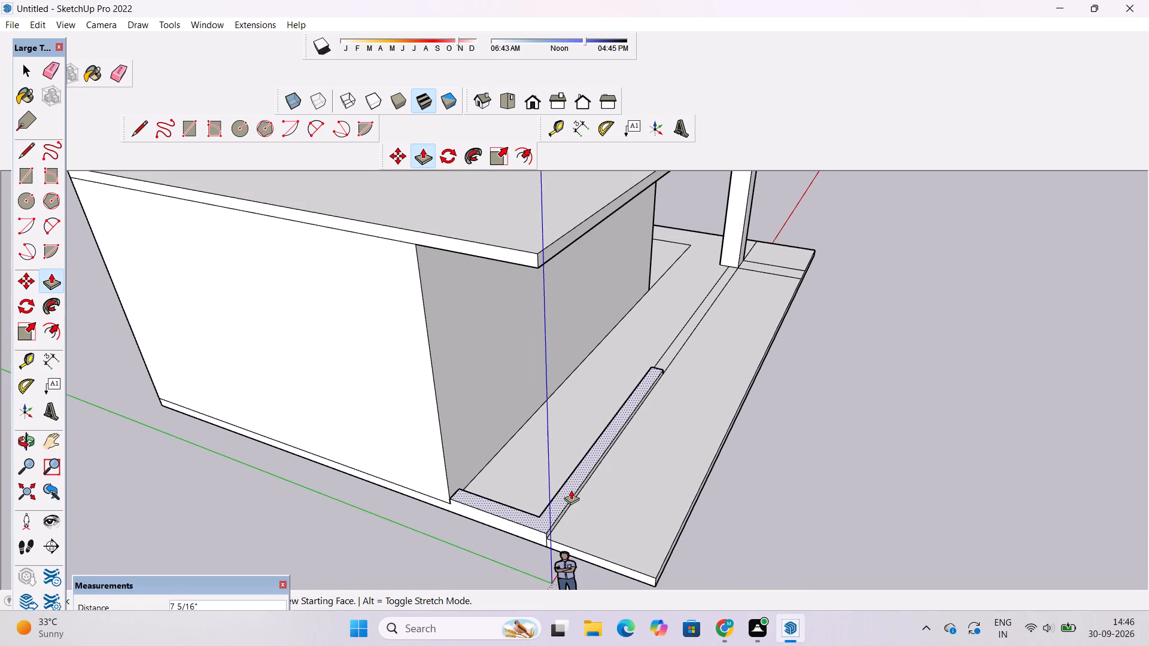
{"action": "scroll", "coordinate": [572, 490], "scroll_direction": "down", "scroll_amount": 4, "text": "ctrl"}
{"action": "scroll", "coordinate": [543, 378], "scroll_direction": "up", "scroll_amount": 4}
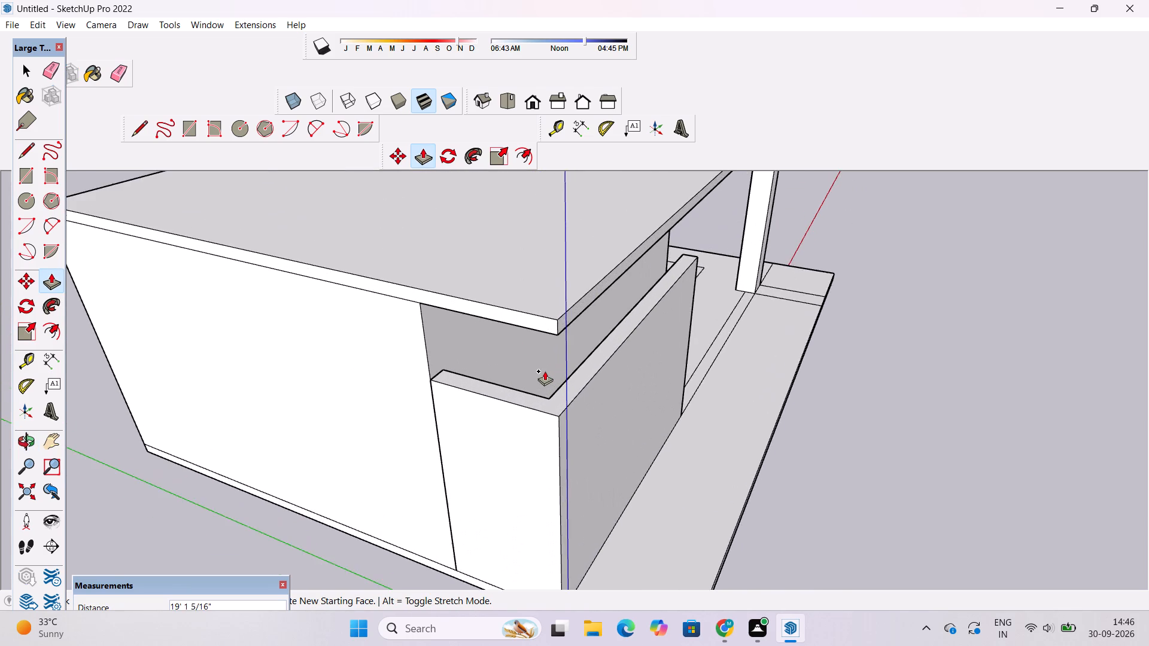
{"action": "scroll", "coordinate": [545, 371], "scroll_direction": "up", "scroll_amount": 4}
{"action": "left_click", "coordinate": [575, 287]}
{"action": "scroll", "coordinate": [462, 441], "scroll_direction": "down", "scroll_amount": 3}
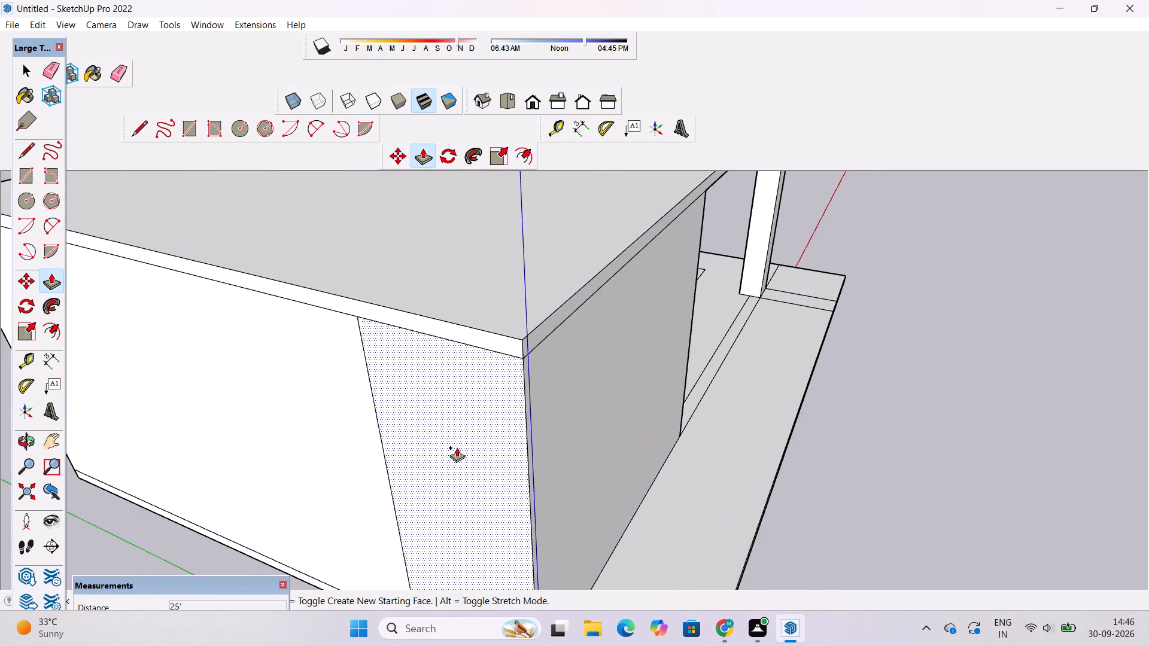
{"action": "scroll", "coordinate": [457, 447], "scroll_direction": "down", "scroll_amount": 5}
Examine the raised L-shaped wall beneath the roof slab from above and from the sides.
{"action": "key", "text": "o"}
{"action": "scroll", "coordinate": [458, 446], "scroll_direction": "down", "scroll_amount": 5}
{"action": "left_click_drag", "start_coordinate": [574, 397], "coordinate": [542, 462]}
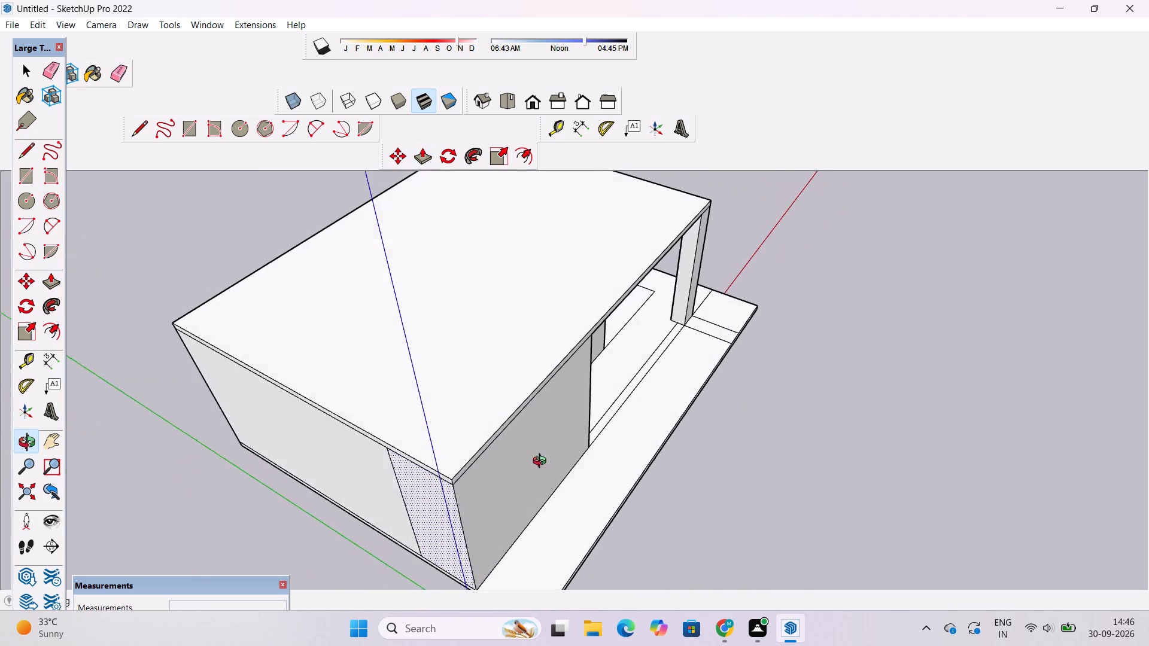
{"action": "left_click_drag", "start_coordinate": [542, 462], "coordinate": [508, 485]}
{"action": "scroll", "coordinate": [468, 470], "scroll_direction": "down", "scroll_amount": 4}
{"action": "left_click_drag", "start_coordinate": [525, 441], "coordinate": [418, 465]}
{"action": "left_click_drag", "start_coordinate": [399, 396], "coordinate": [517, 423], "text": "shift"}
{"action": "scroll", "coordinate": [520, 432], "scroll_direction": "up", "scroll_amount": 2}
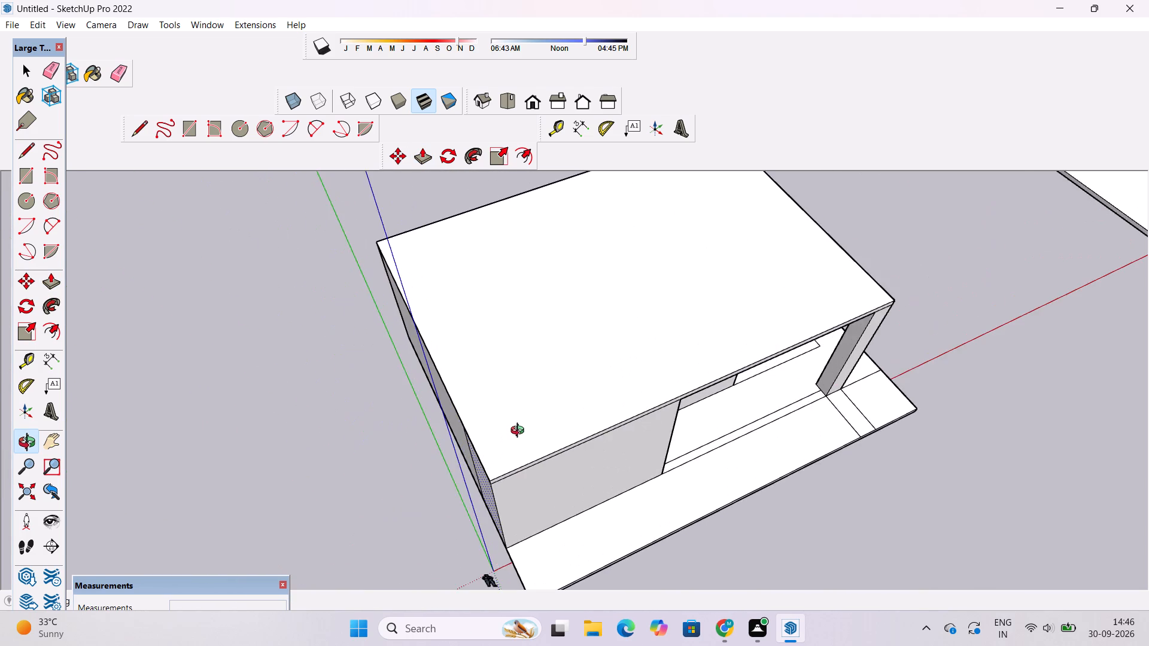
{"action": "scroll", "coordinate": [520, 432], "scroll_direction": "up", "scroll_amount": 6}
Place Tape Measure guides on the roof slab 1.5' inside the short edge near the origin and the rear long edge.
{"action": "left_click_drag", "start_coordinate": [457, 441], "coordinate": [680, 373]}
{"action": "scroll", "coordinate": [682, 372], "scroll_direction": "down", "scroll_amount": 5}
{"action": "left_click_drag", "start_coordinate": [624, 378], "coordinate": [619, 423], "text": "shift"}
{"action": "left_click_drag", "start_coordinate": [583, 438], "coordinate": [627, 489]}
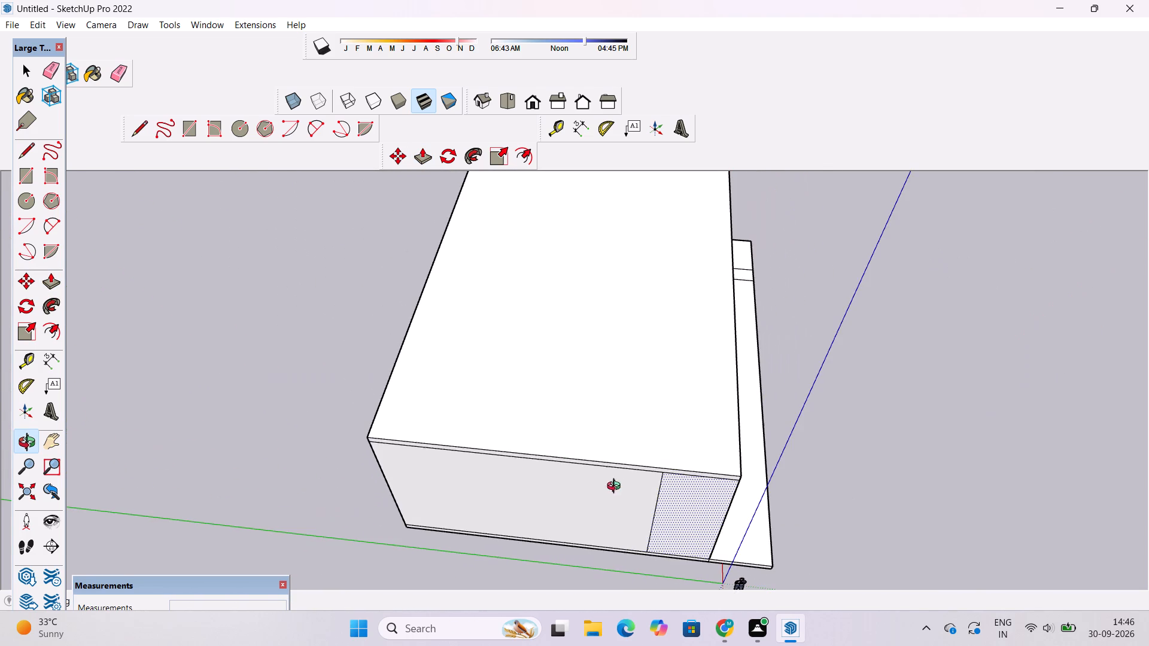
{"action": "scroll", "coordinate": [531, 477], "scroll_direction": "up", "scroll_amount": 2}
{"action": "key", "text": "t"}
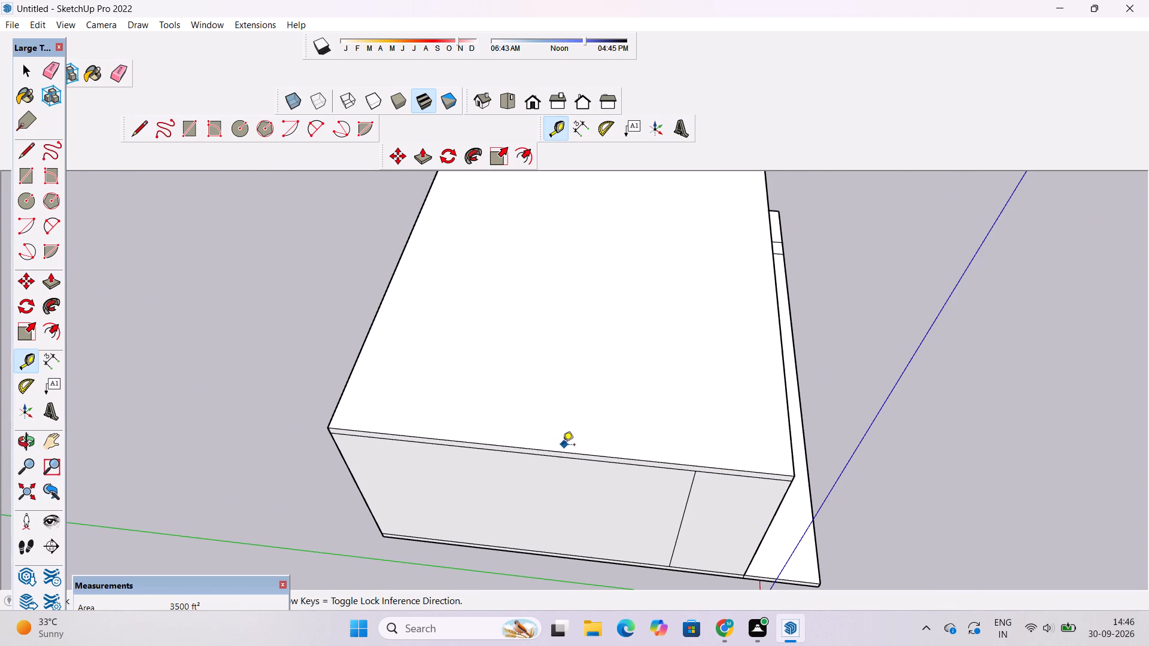
{"action": "left_click", "coordinate": [557, 453]}
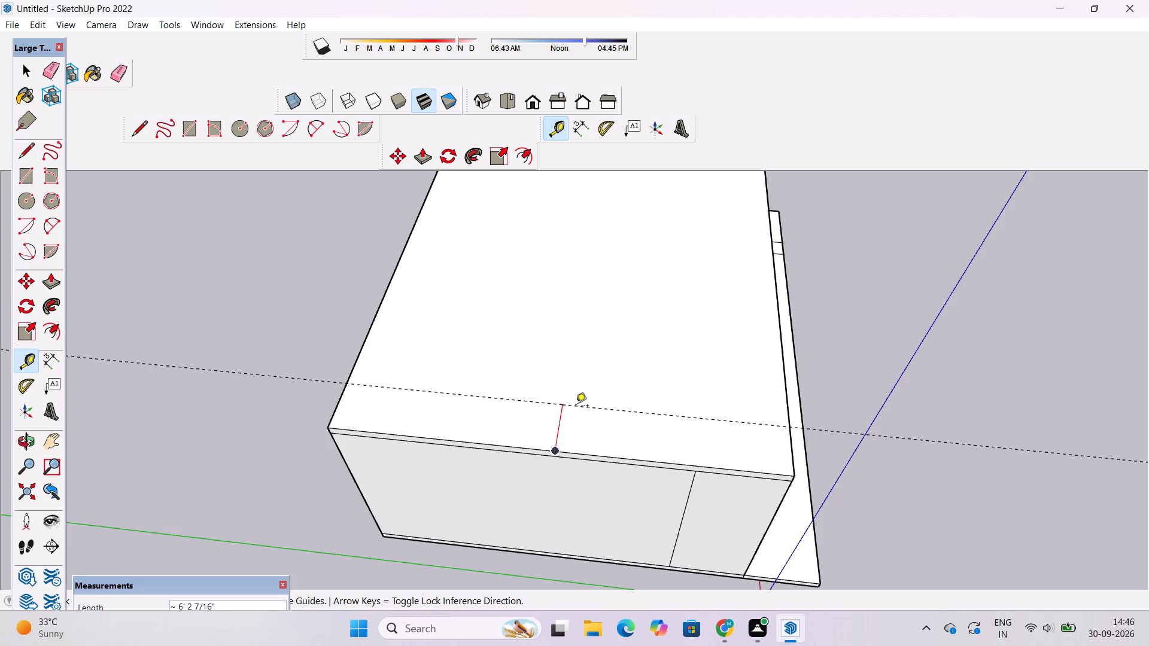
{"action": "type", "text": "1.5'"}
{"action": "key", "text": "Return"}
{"action": "scroll", "coordinate": [510, 419], "scroll_direction": "down", "scroll_amount": 5}
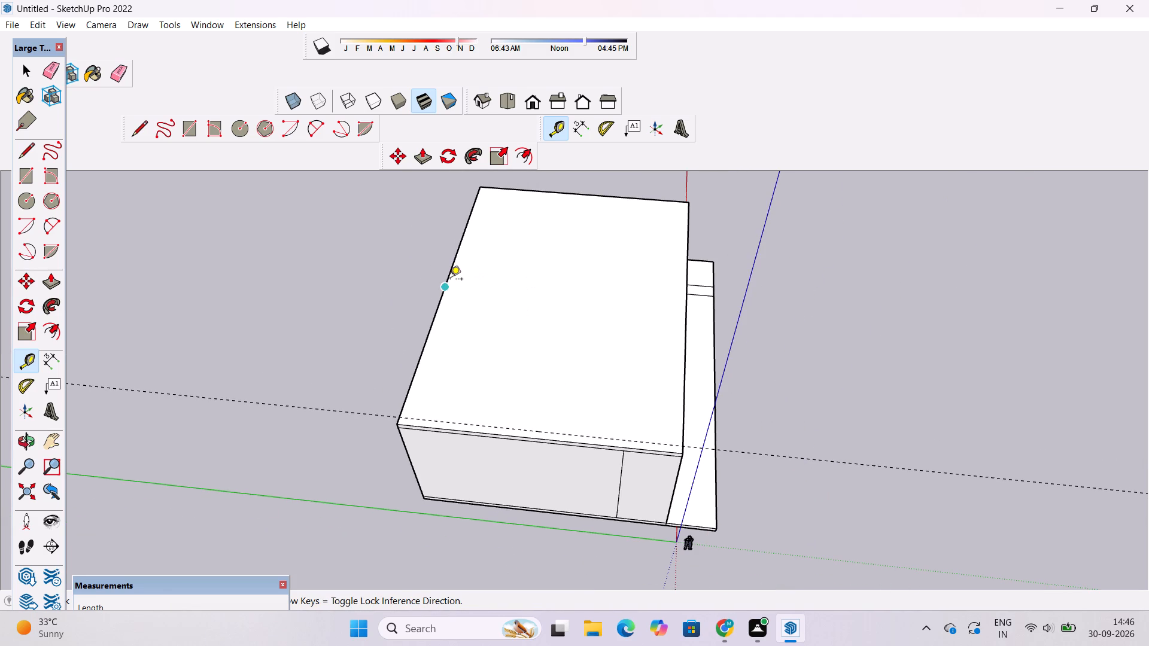
{"action": "left_click", "coordinate": [444, 289]}
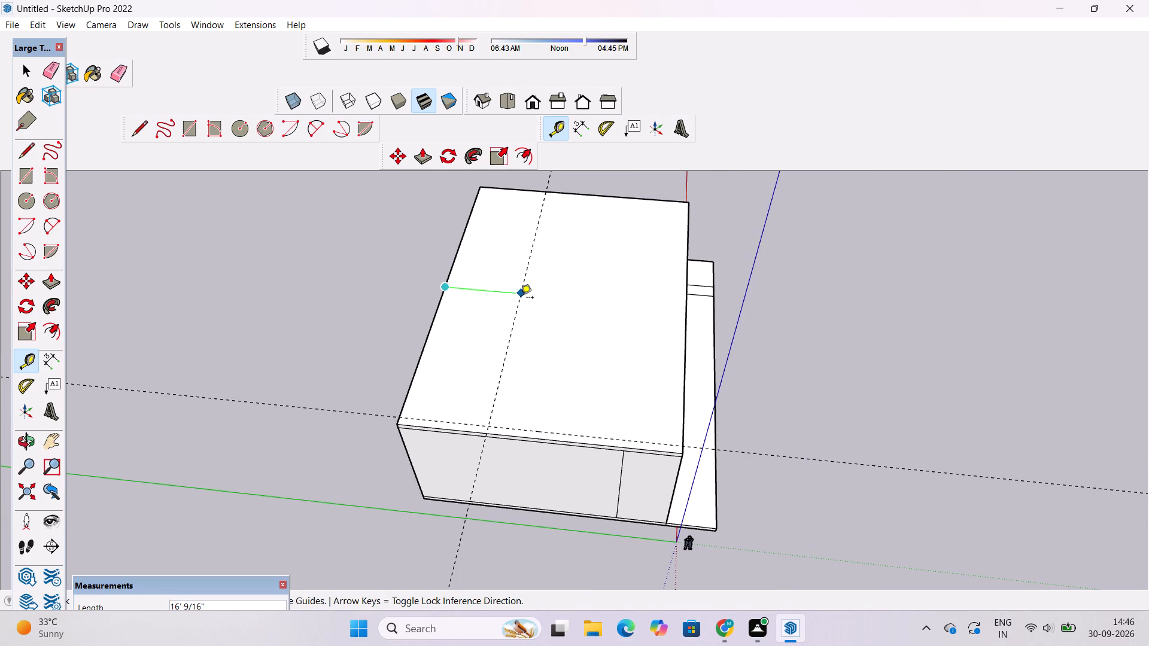
{"action": "type", "text": "1.5'"}
{"action": "key", "text": "Return"}
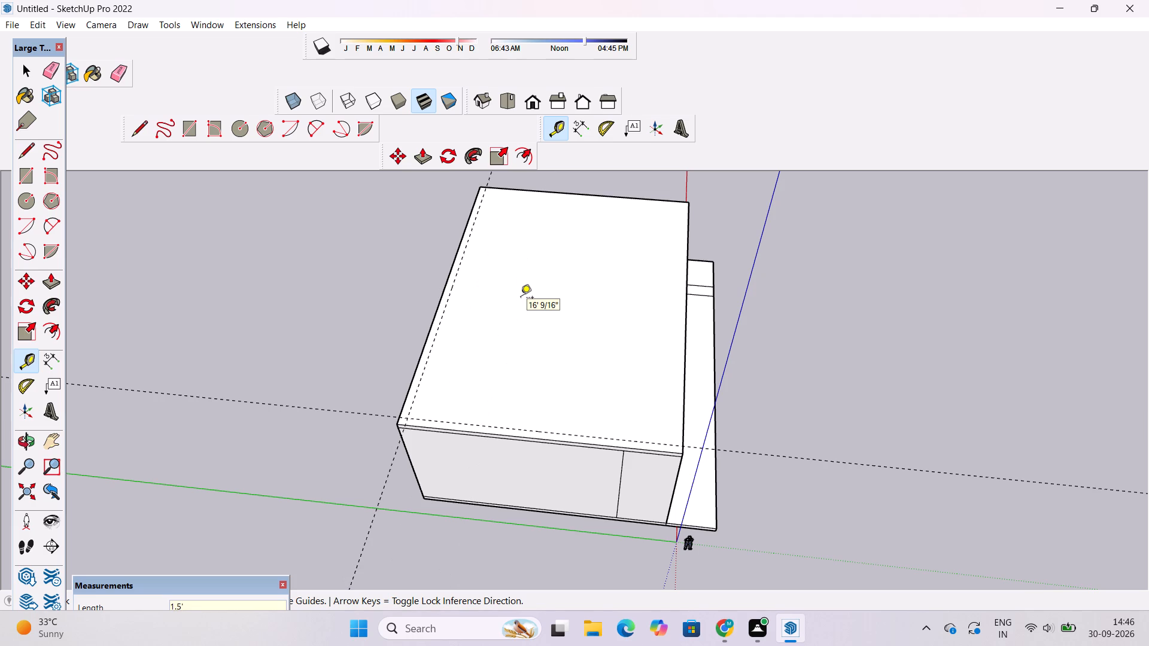
Place guides on the roof slab 1.5' inside the front long edge and the far short edge.
{"action": "scroll", "coordinate": [491, 303], "scroll_direction": "down", "scroll_amount": 3}
{"action": "scroll", "coordinate": [608, 331], "scroll_direction": "up", "scroll_amount": 3}
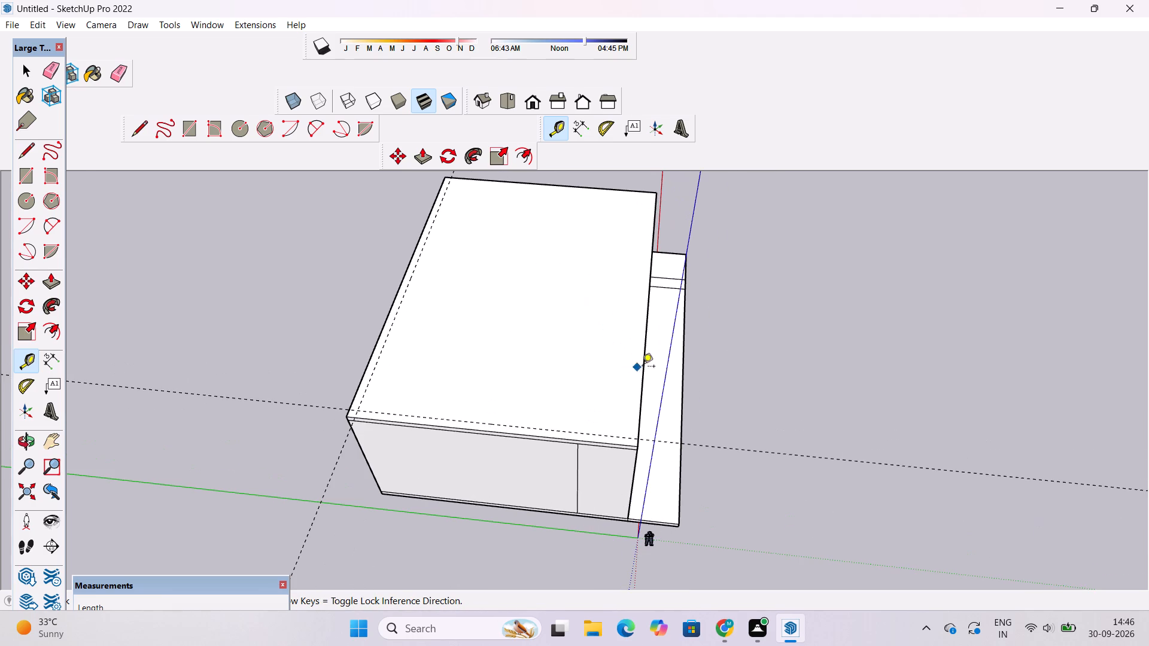
{"action": "left_click", "coordinate": [651, 299]}
{"action": "type", "text": "1.5'"}
{"action": "key", "text": "Return"}
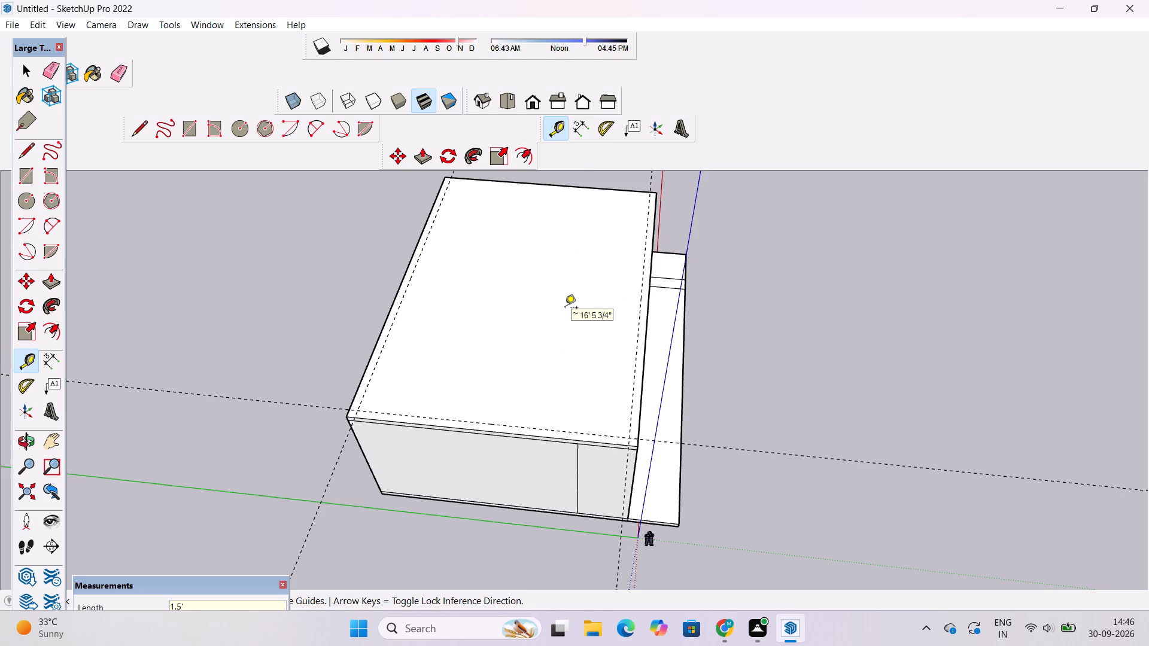
{"action": "scroll", "coordinate": [564, 312], "scroll_direction": "down", "scroll_amount": 3}
{"action": "scroll", "coordinate": [548, 216], "scroll_direction": "up", "scroll_amount": 8}
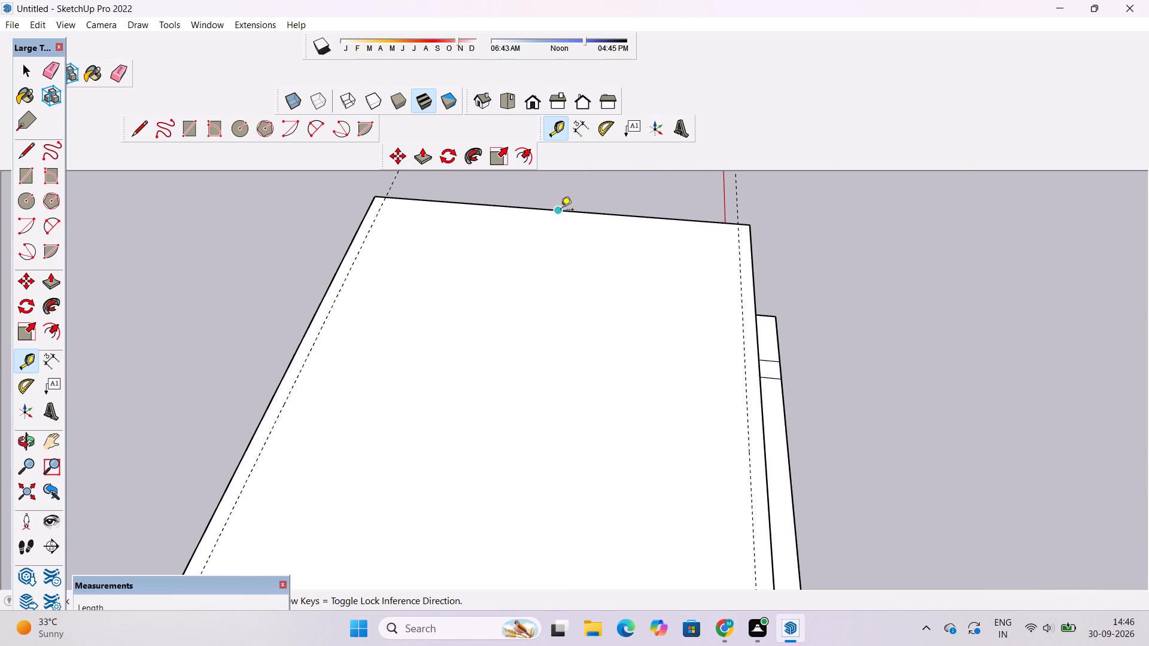
{"action": "left_click", "coordinate": [561, 211]}
{"action": "type", "text": "1."}
{"action": "key", "text": "5"}
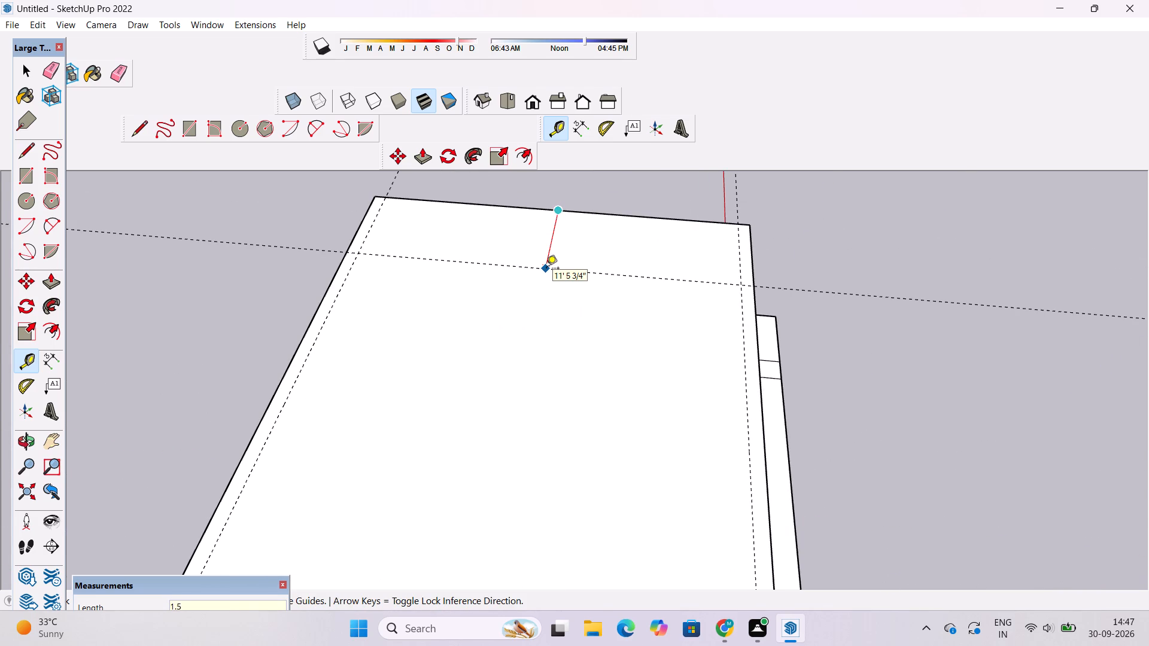
{"action": "key", "text": "apostrophe"}
{"action": "key", "text": "Return"}
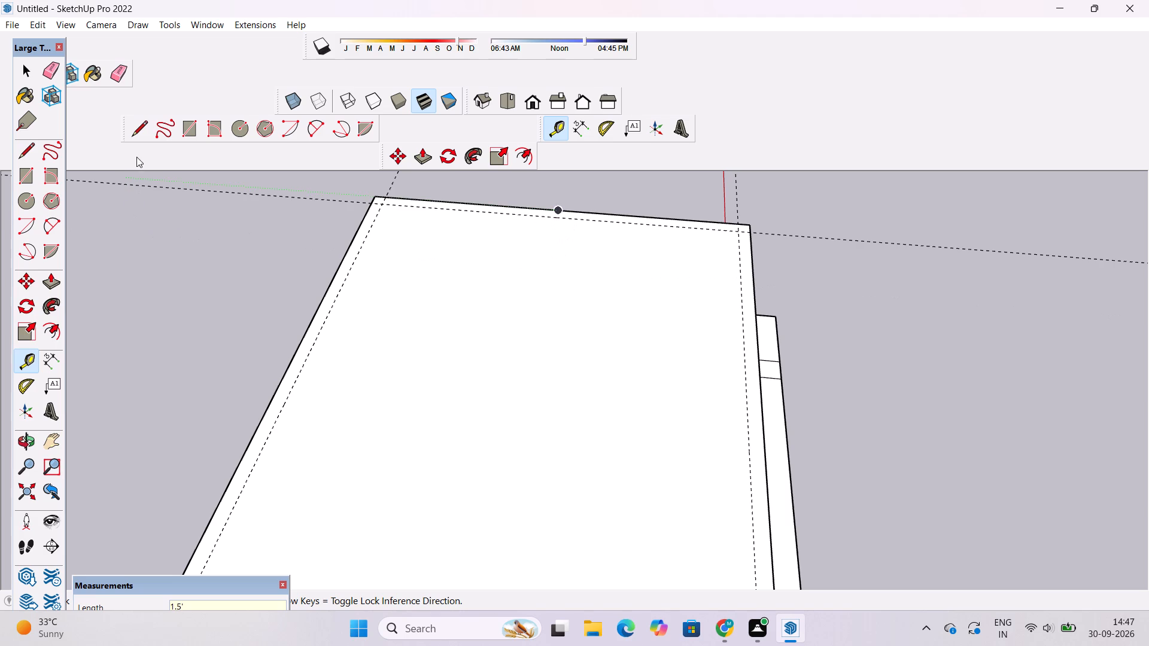
Draw a 67' by 47' rectangle on top of the roof slab between opposite guide intersections.
{"action": "left_click", "coordinate": [183, 127]}
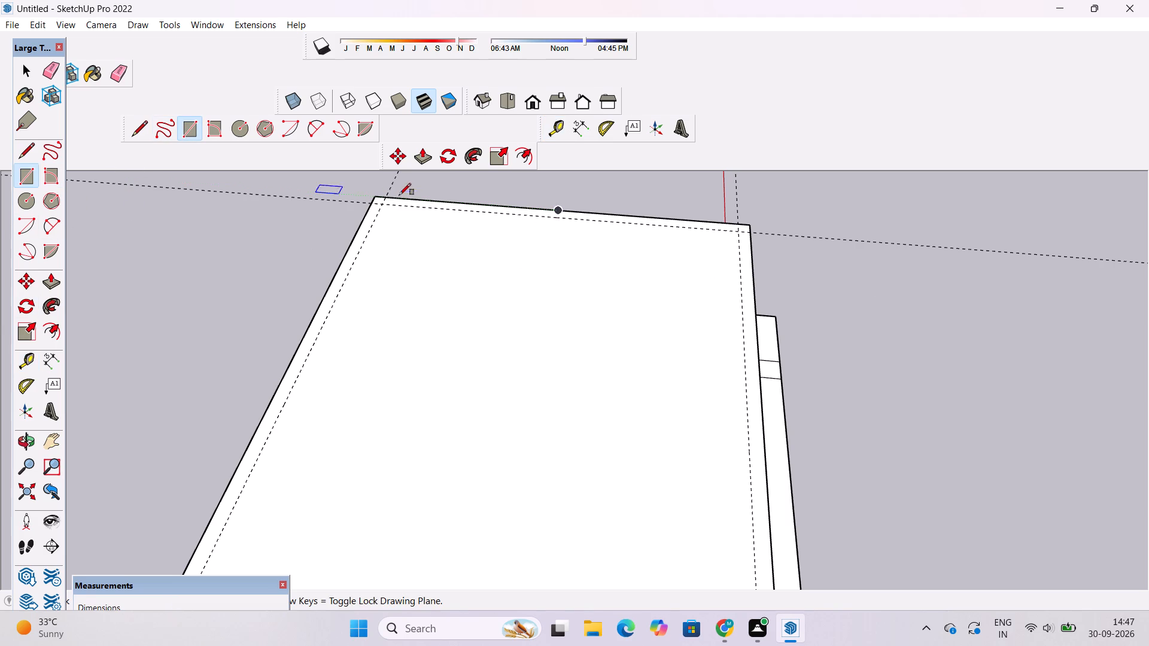
{"action": "left_click", "coordinate": [382, 204]}
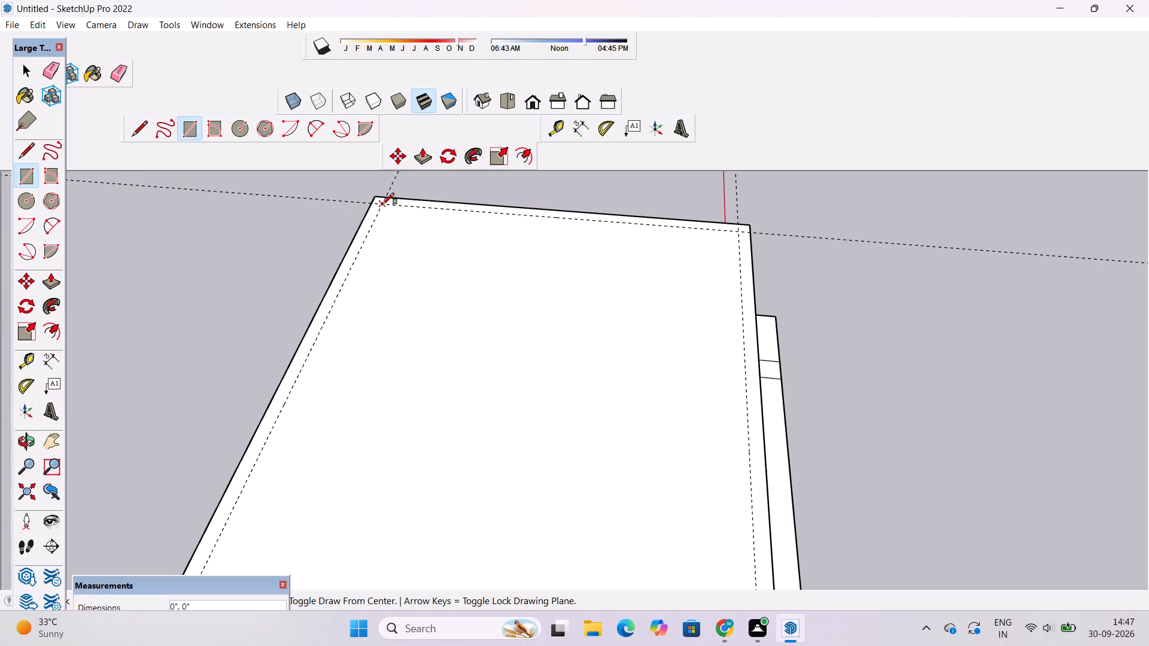
{"action": "scroll", "coordinate": [405, 221], "scroll_direction": "down", "scroll_amount": 11}
{"action": "scroll", "coordinate": [470, 374], "scroll_direction": "up", "scroll_amount": 10}
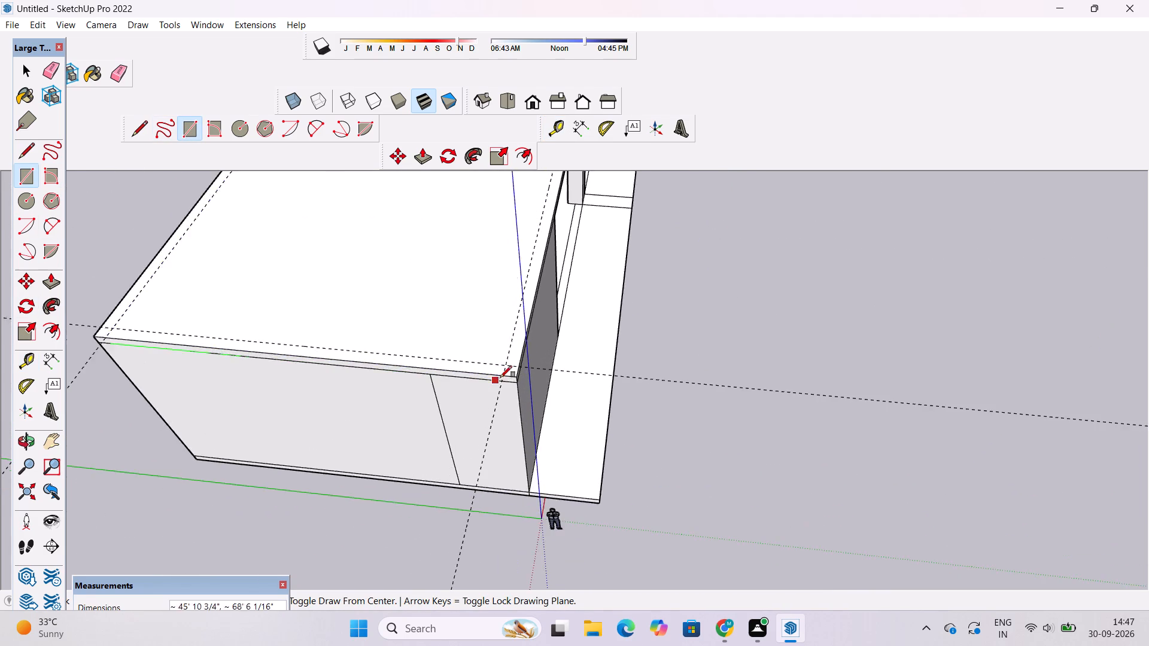
{"action": "scroll", "coordinate": [500, 377], "scroll_direction": "up", "scroll_amount": 2}
{"action": "left_click", "coordinate": [508, 361]}
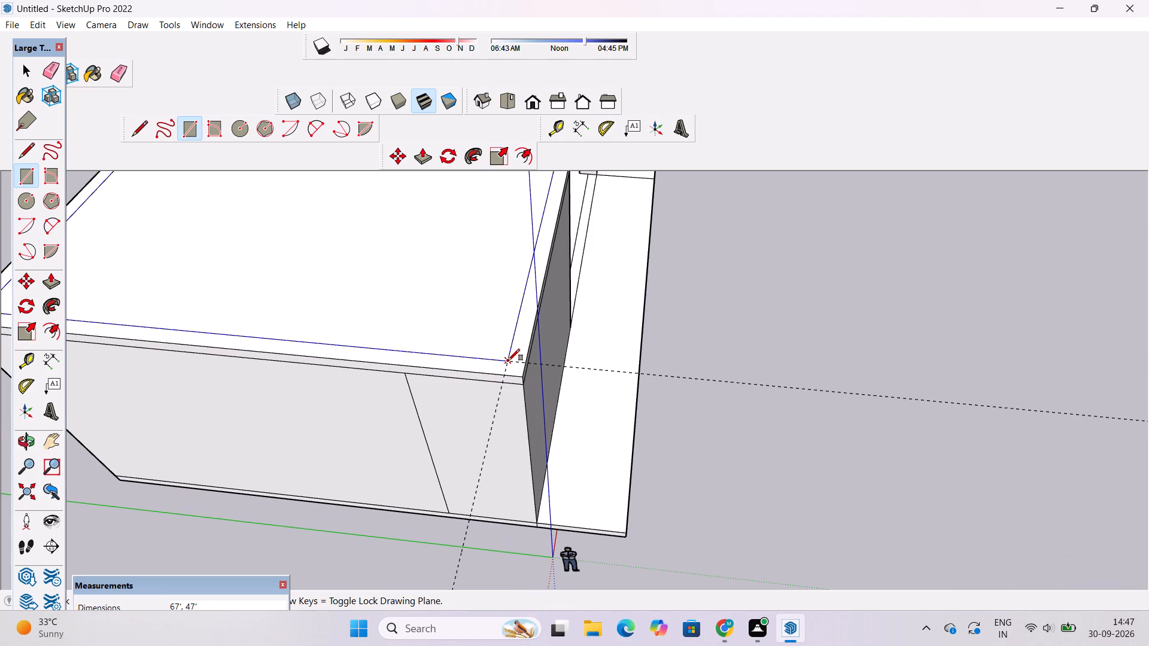
Erase the roof guides along the short edge near the origin and along both long edges.
{"action": "left_click", "coordinate": [121, 66]}
{"action": "scroll", "coordinate": [329, 324], "scroll_direction": "down", "scroll_amount": 5}
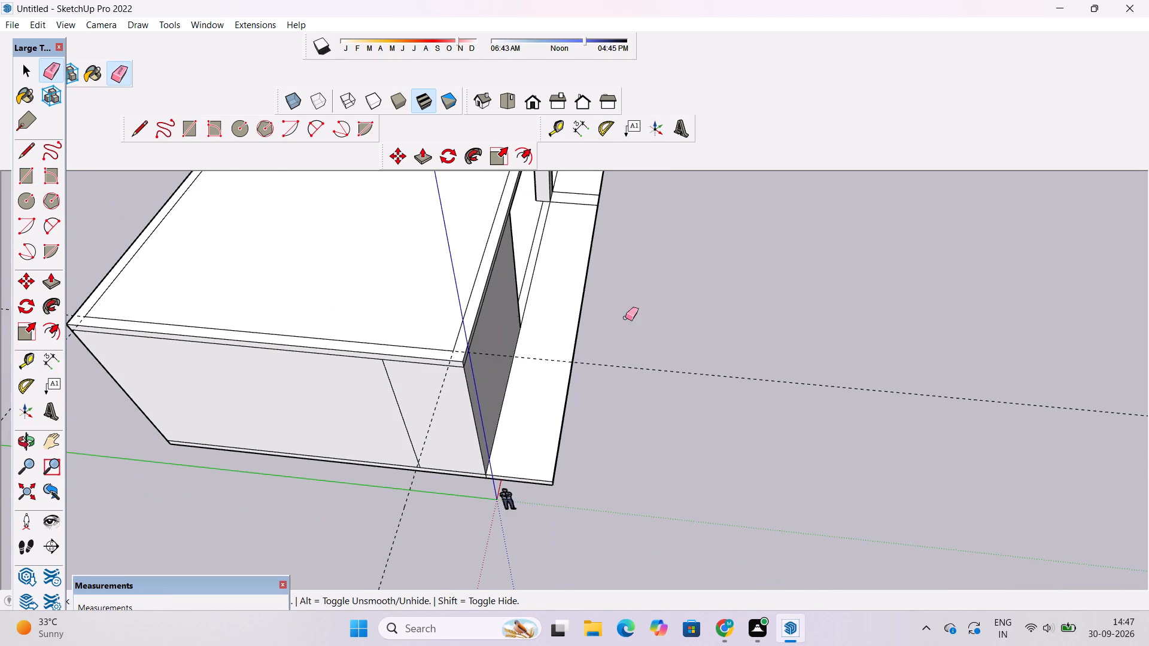
{"action": "scroll", "coordinate": [644, 334], "scroll_direction": "down", "scroll_amount": 4}
{"action": "left_click_drag", "start_coordinate": [667, 345], "coordinate": [673, 365]}
{"action": "left_click_drag", "start_coordinate": [254, 410], "coordinate": [517, 506]}
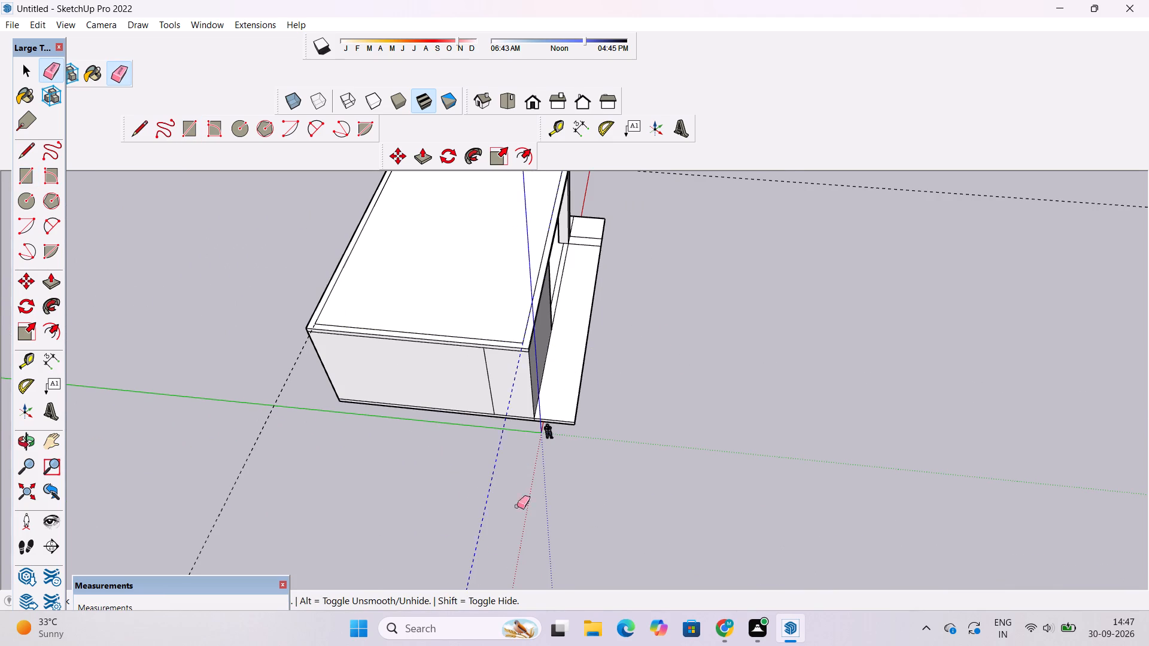
{"action": "left_click_drag", "start_coordinate": [517, 506], "coordinate": [530, 507]}
{"action": "left_click", "coordinate": [264, 429]}
{"action": "left_click", "coordinate": [262, 429]}
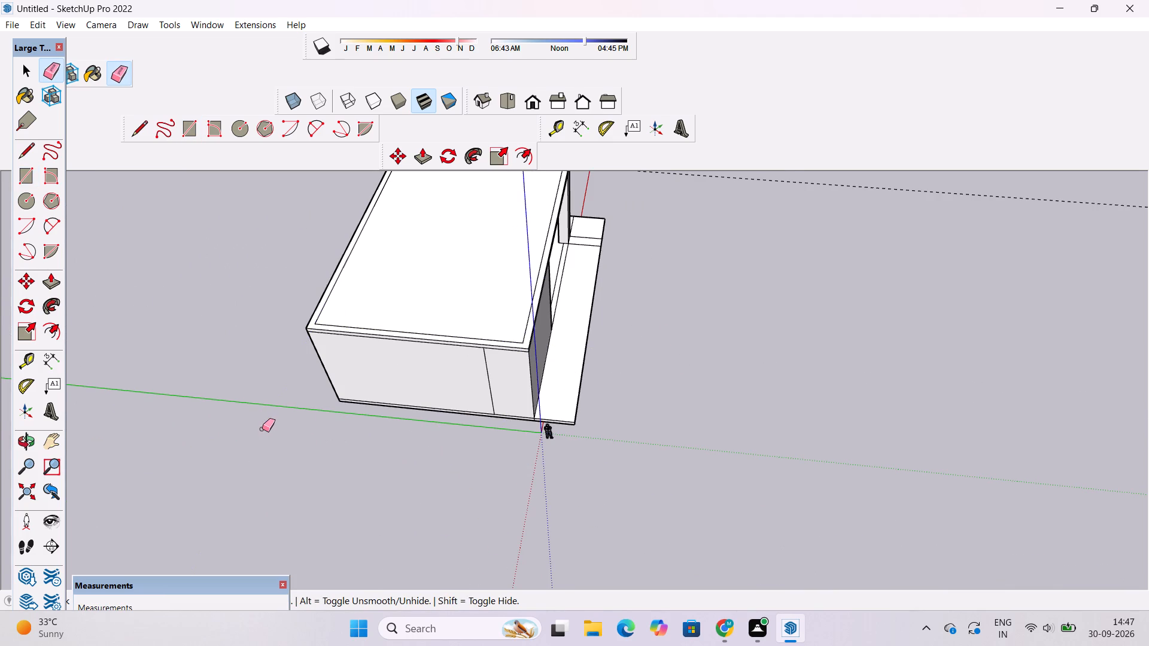
Examine the whole building and the separate slab behind it from a distance and several angles.
{"action": "key", "text": "o"}
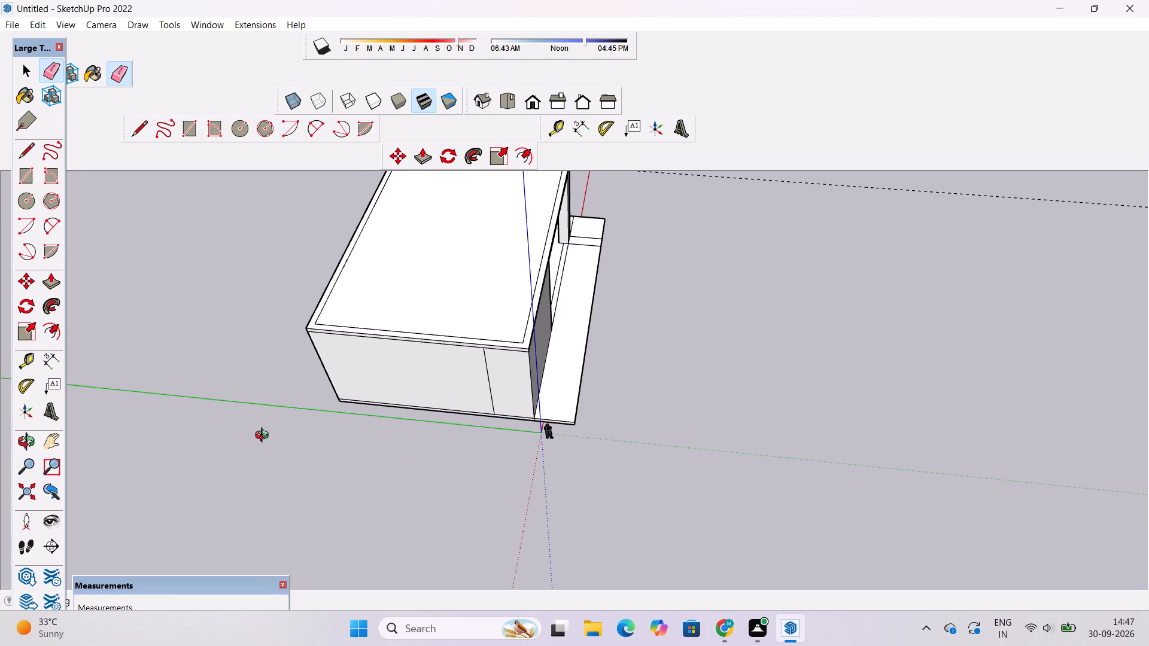
{"action": "scroll", "coordinate": [265, 437], "scroll_direction": "down", "scroll_amount": 5}
{"action": "left_click_drag", "start_coordinate": [400, 441], "coordinate": [338, 359]}
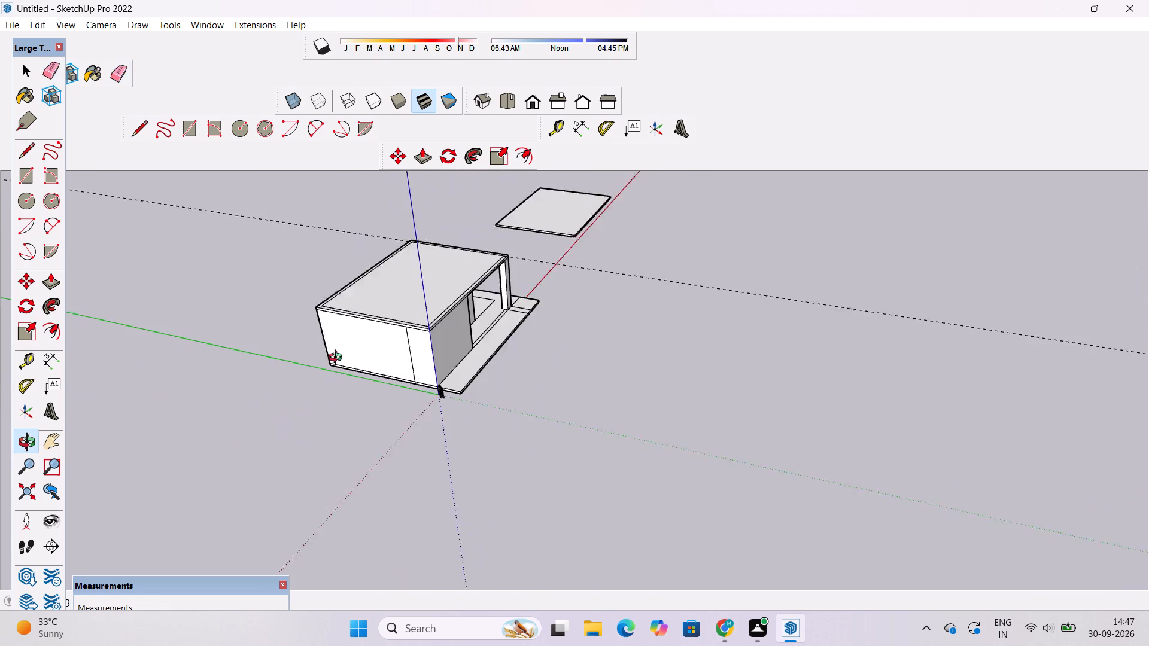
{"action": "left_click_drag", "start_coordinate": [338, 359], "coordinate": [331, 333]}
{"action": "scroll", "coordinate": [418, 397], "scroll_direction": "up", "scroll_amount": 2}
{"action": "left_click_drag", "start_coordinate": [502, 417], "coordinate": [416, 391]}
{"action": "left_click_drag", "start_coordinate": [490, 316], "coordinate": [618, 411]}
{"action": "scroll", "coordinate": [621, 421], "scroll_direction": "down", "scroll_amount": 1}
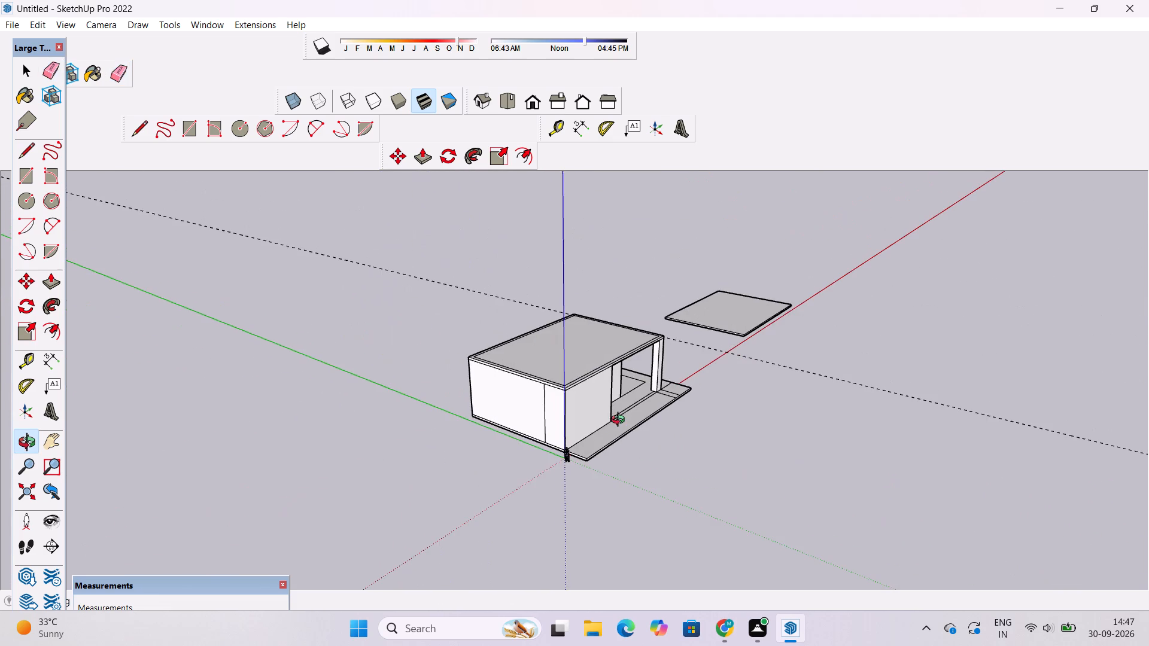
Erase the long remaining guide that runs between the building and the separate slab.
{"action": "scroll", "coordinate": [630, 382], "scroll_direction": "up", "scroll_amount": 5}
{"action": "left_click_drag", "start_coordinate": [685, 365], "coordinate": [719, 412]}
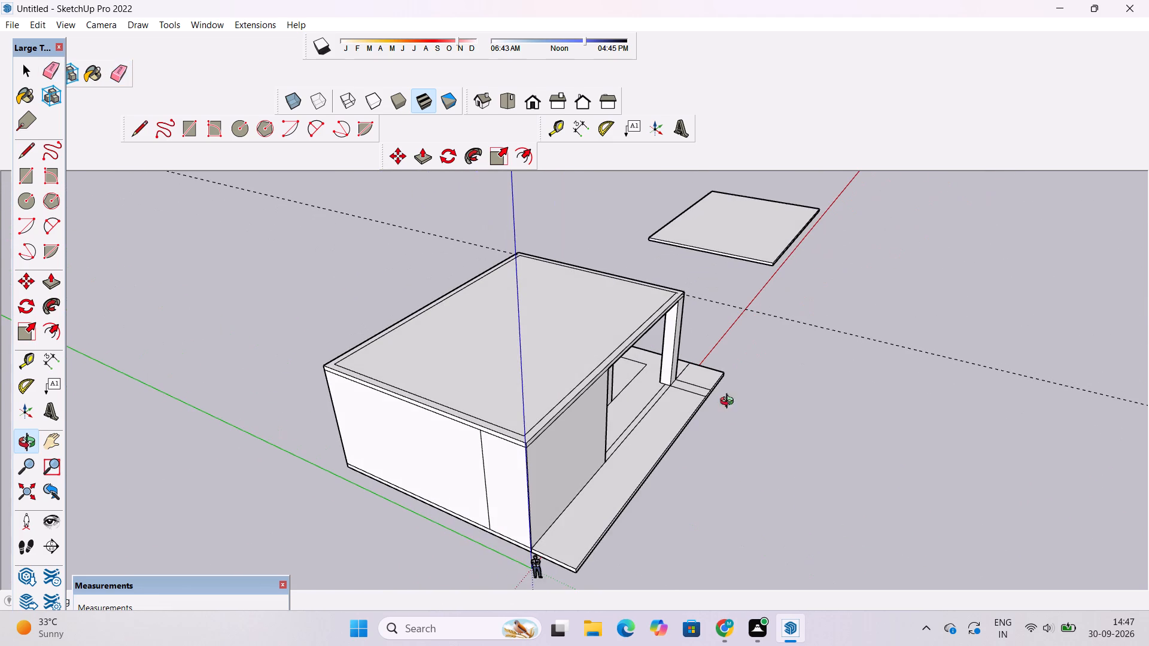
{"action": "key", "text": "e"}
{"action": "left_click_drag", "start_coordinate": [919, 288], "coordinate": [906, 357]}
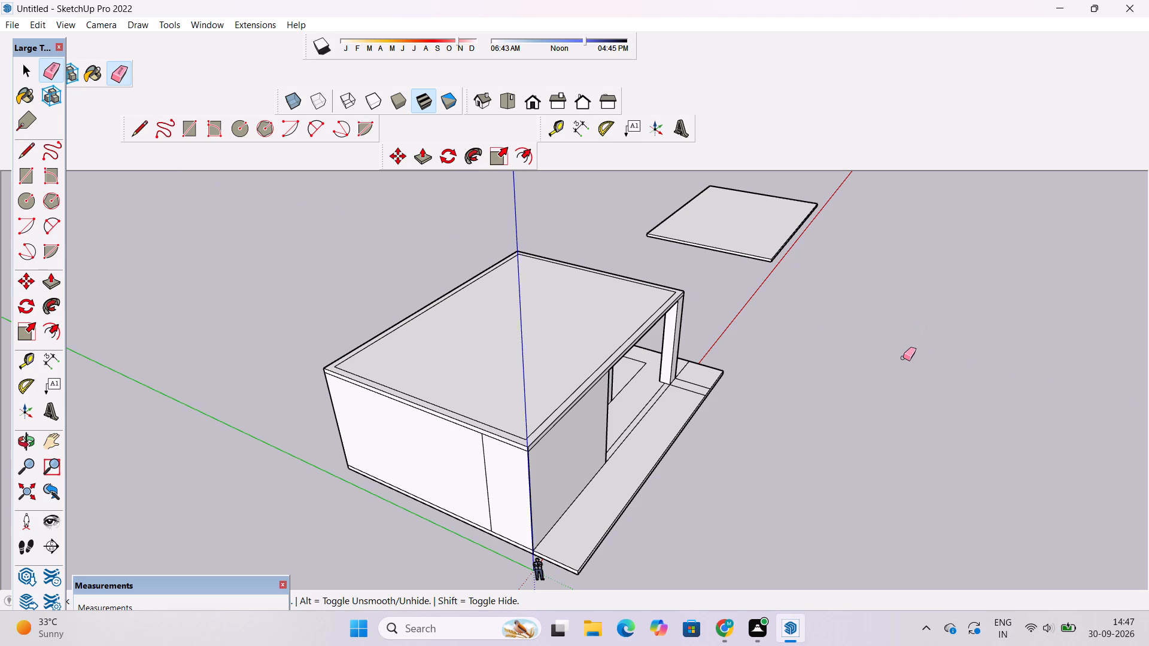
Examine the roof outline, porch opening and corner column from the front and from above.
{"action": "key", "text": "o"}
{"action": "scroll", "coordinate": [764, 400], "scroll_direction": "up", "scroll_amount": 4}
{"action": "left_click_drag", "start_coordinate": [763, 400], "coordinate": [637, 397]}
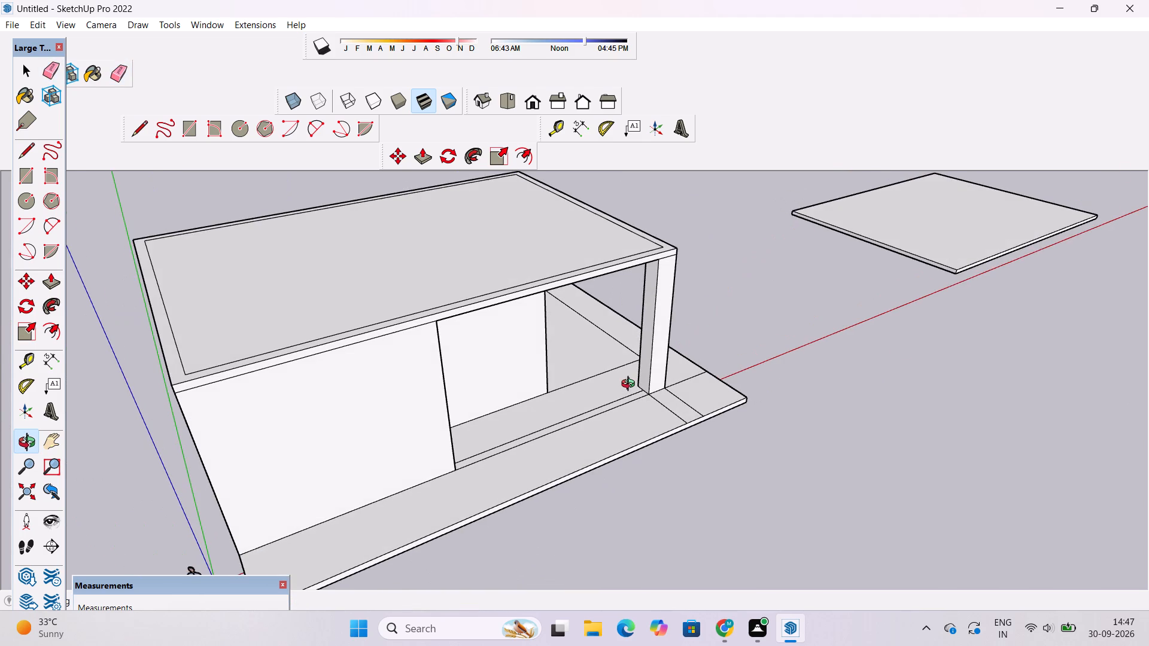
{"action": "left_click_drag", "start_coordinate": [631, 384], "coordinate": [549, 391]}
{"action": "scroll", "coordinate": [536, 367], "scroll_direction": "down", "scroll_amount": 8}
{"action": "scroll", "coordinate": [521, 247], "scroll_direction": "up", "scroll_amount": 5}
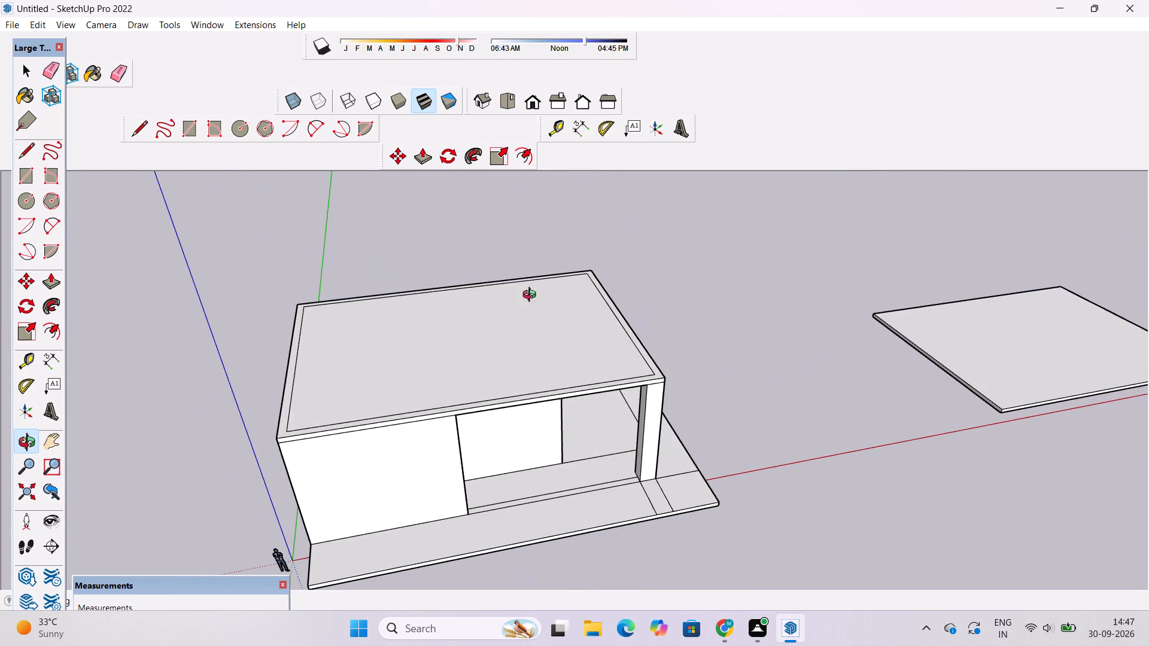
{"action": "left_click_drag", "start_coordinate": [536, 336], "coordinate": [521, 359]}
{"action": "scroll", "coordinate": [523, 340], "scroll_direction": "up", "scroll_amount": 2}
{"action": "scroll", "coordinate": [525, 337], "scroll_direction": "down", "scroll_amount": 3}
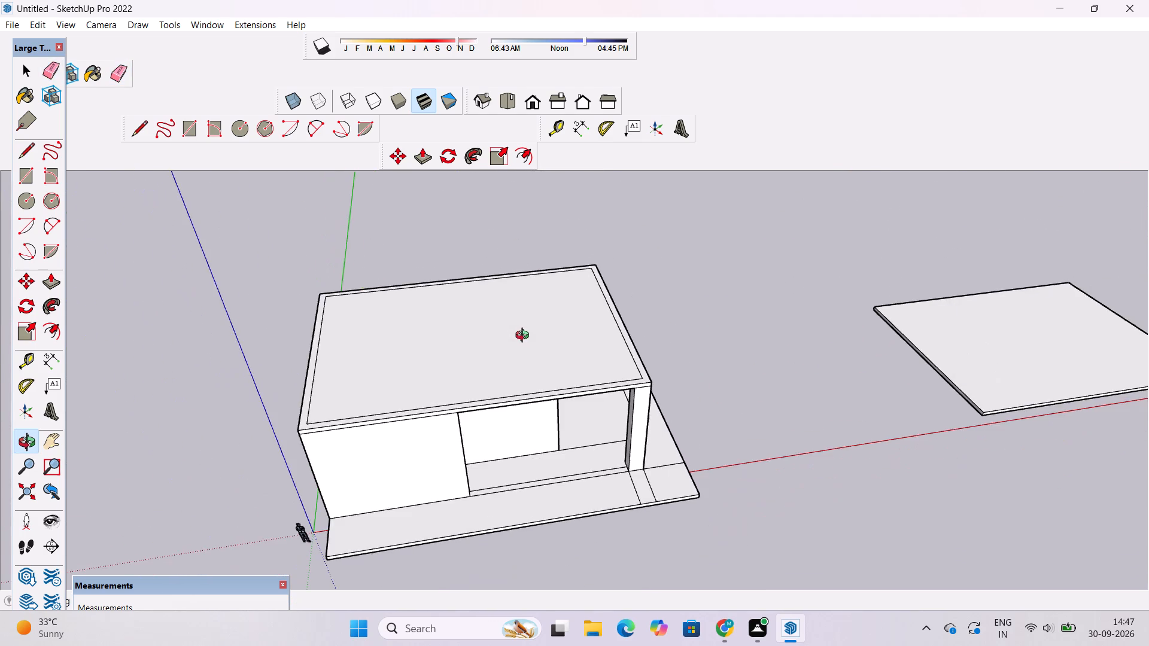
{"action": "left_click_drag", "start_coordinate": [540, 377], "coordinate": [511, 401]}
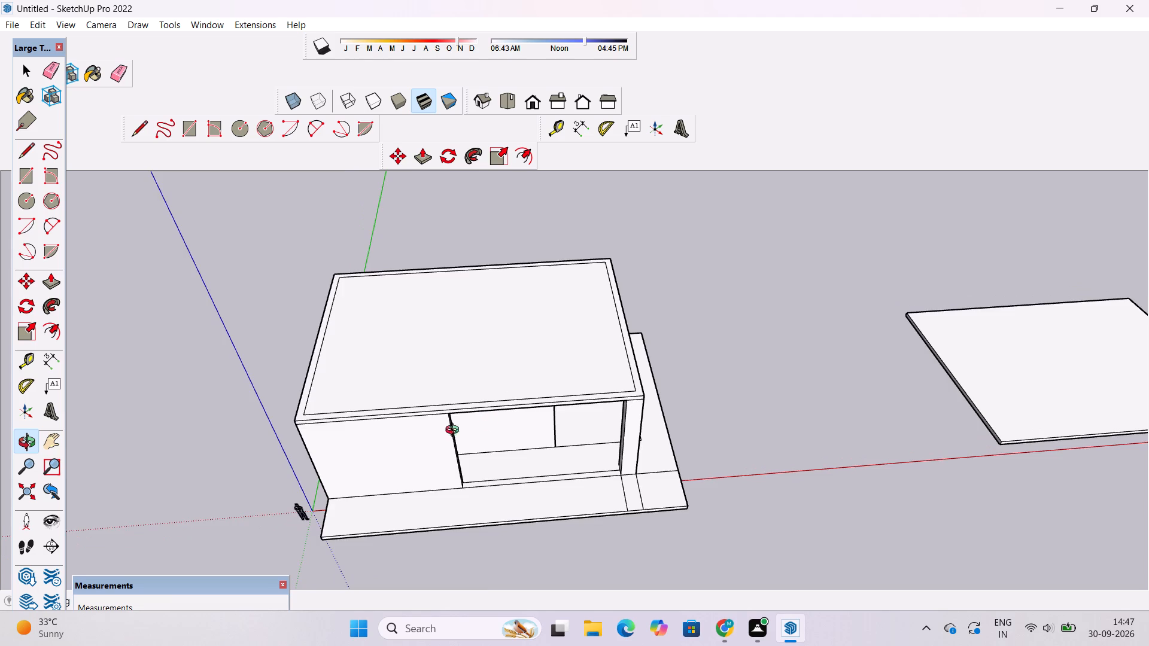
{"action": "left_click_drag", "start_coordinate": [557, 410], "coordinate": [701, 415], "text": "shift"}
Draw a line extending the roof outline's front edge from its corner near the origin to the slab's short edge.
{"action": "scroll", "coordinate": [490, 412], "scroll_direction": "up", "scroll_amount": 6}
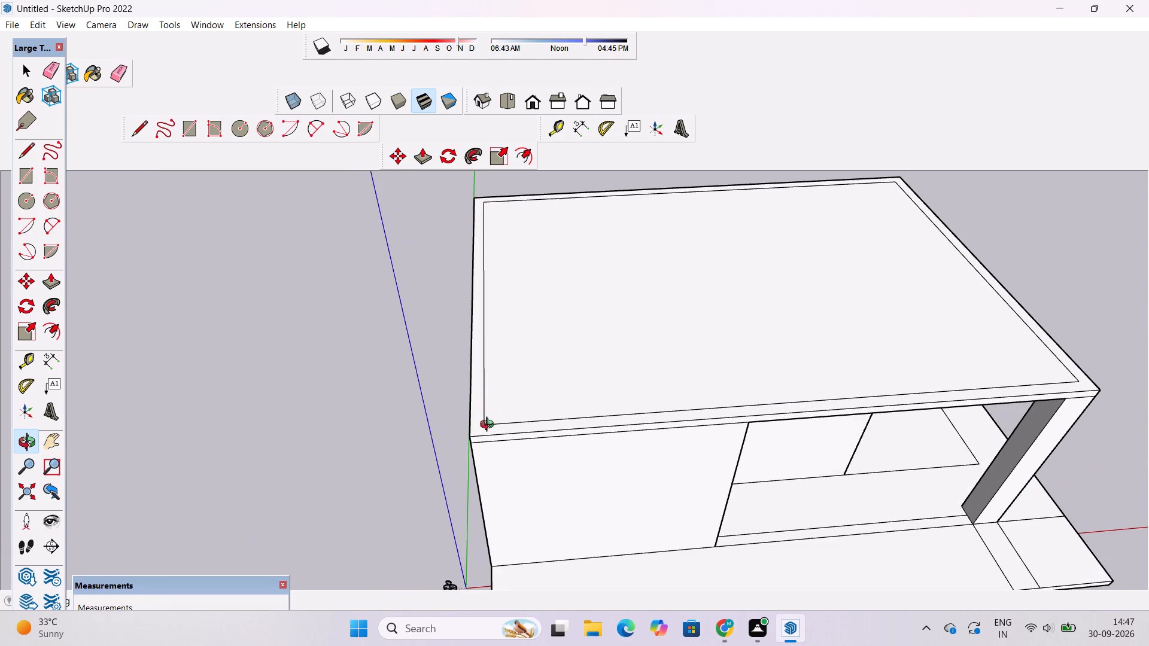
{"action": "left_click_drag", "start_coordinate": [490, 426], "coordinate": [589, 394], "text": "shift"}
{"action": "scroll", "coordinate": [589, 394], "scroll_direction": "up", "scroll_amount": 4}
{"action": "left_click_drag", "start_coordinate": [589, 395], "coordinate": [589, 417]}
{"action": "scroll", "coordinate": [589, 418], "scroll_direction": "down", "scroll_amount": 4}
{"action": "left_click_drag", "start_coordinate": [634, 373], "coordinate": [564, 372], "text": "shift"}
{"action": "left_click_drag", "start_coordinate": [564, 382], "coordinate": [570, 404]}
{"action": "scroll", "coordinate": [572, 406], "scroll_direction": "up", "scroll_amount": 2}
{"action": "left_click_drag", "start_coordinate": [572, 406], "coordinate": [537, 401], "text": "shift"}
{"action": "scroll", "coordinate": [506, 429], "scroll_direction": "up", "scroll_amount": 3}
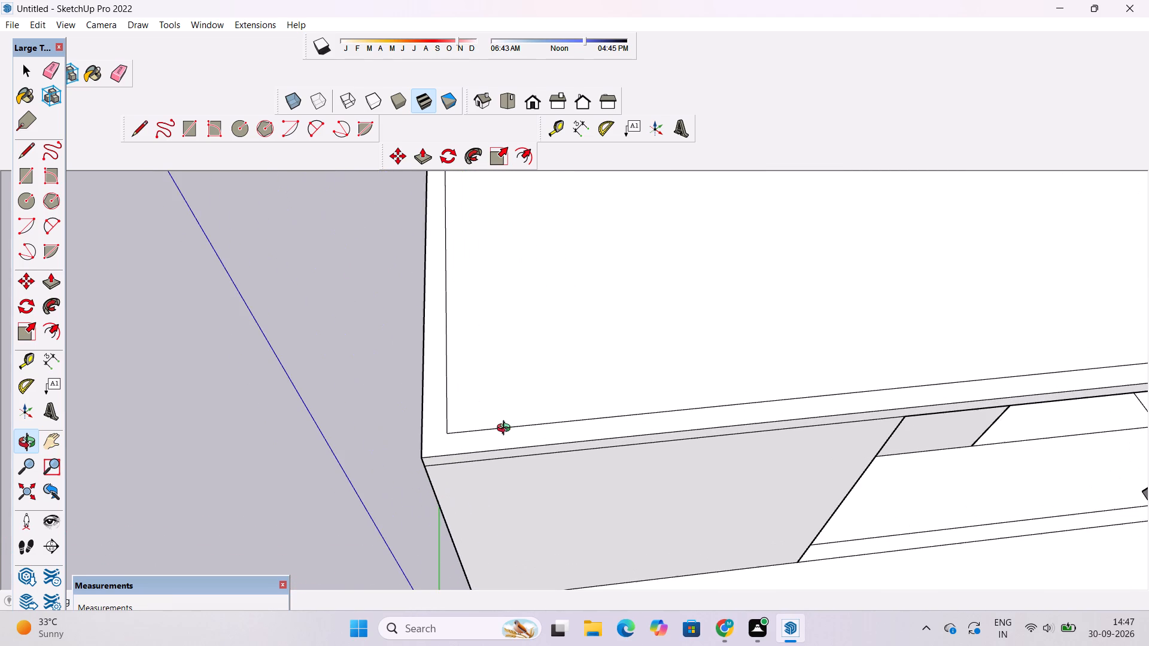
{"action": "left_click_drag", "start_coordinate": [506, 429], "coordinate": [493, 432]}
{"action": "key", "text": "l"}
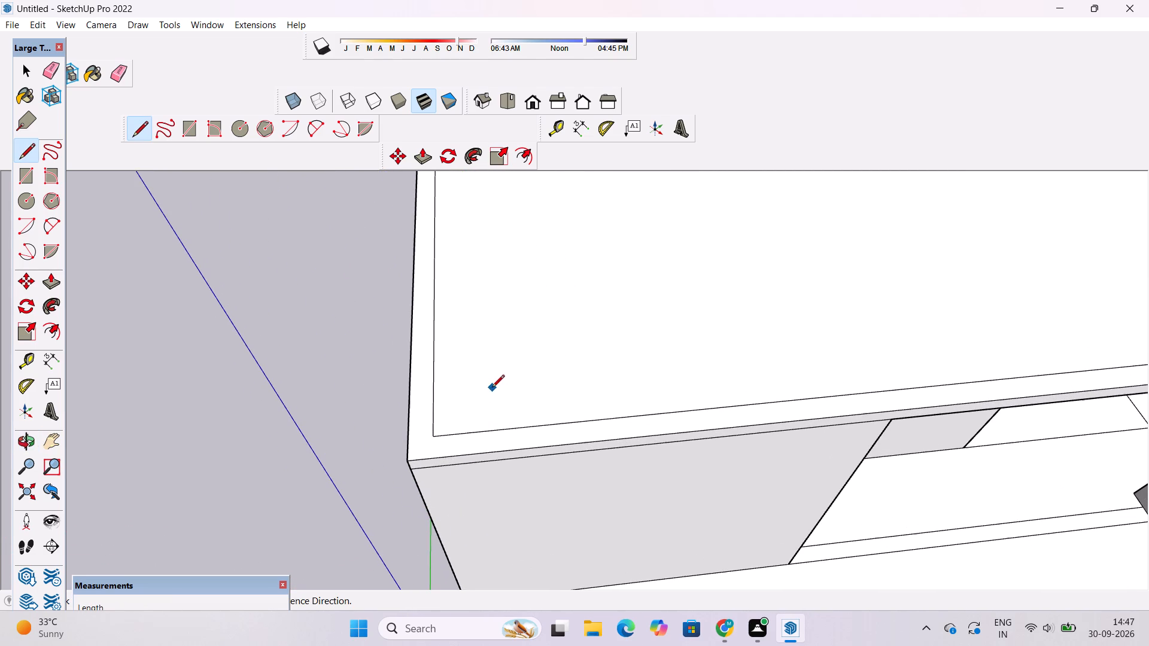
{"action": "scroll", "coordinate": [476, 390], "scroll_direction": "down", "scroll_amount": 2}
{"action": "scroll", "coordinate": [424, 425], "scroll_direction": "up", "scroll_amount": 2}
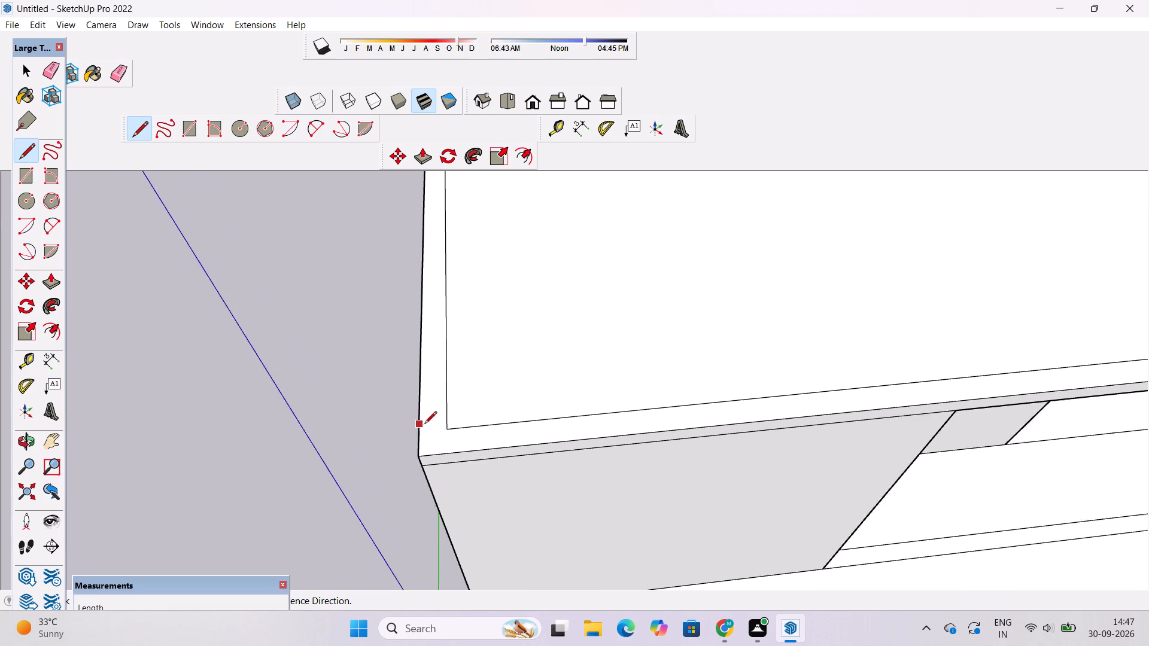
{"action": "scroll", "coordinate": [424, 425], "scroll_direction": "up", "scroll_amount": 5}
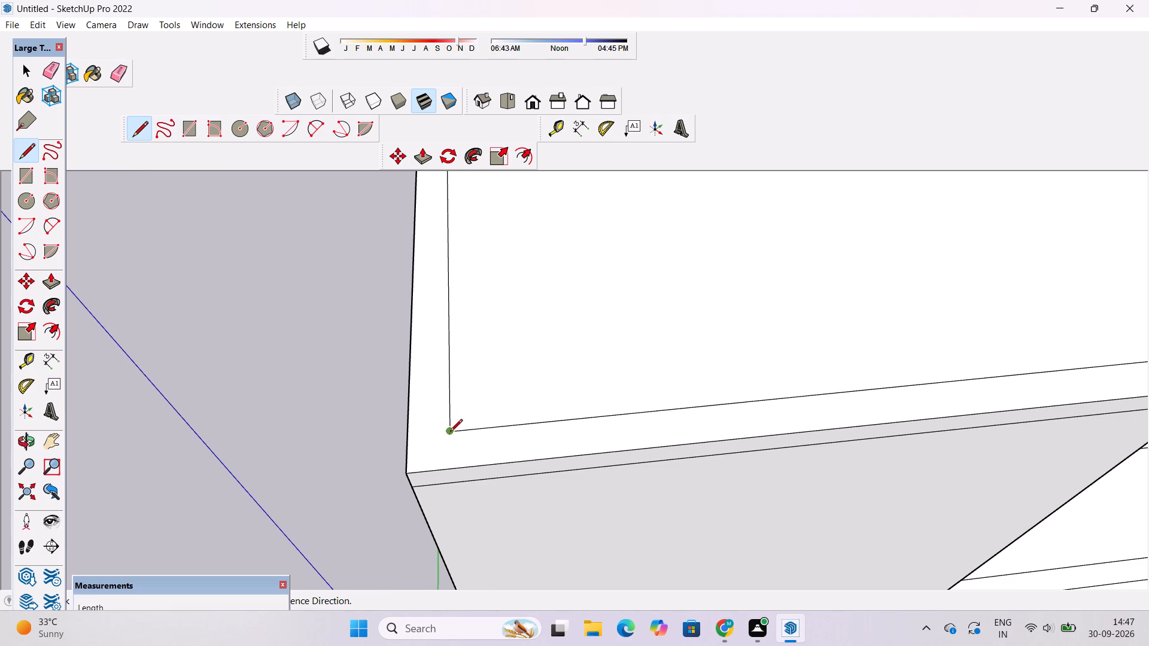
{"action": "left_click", "coordinate": [450, 432]}
{"action": "left_click", "coordinate": [412, 437]}
{"action": "key", "text": "space"}
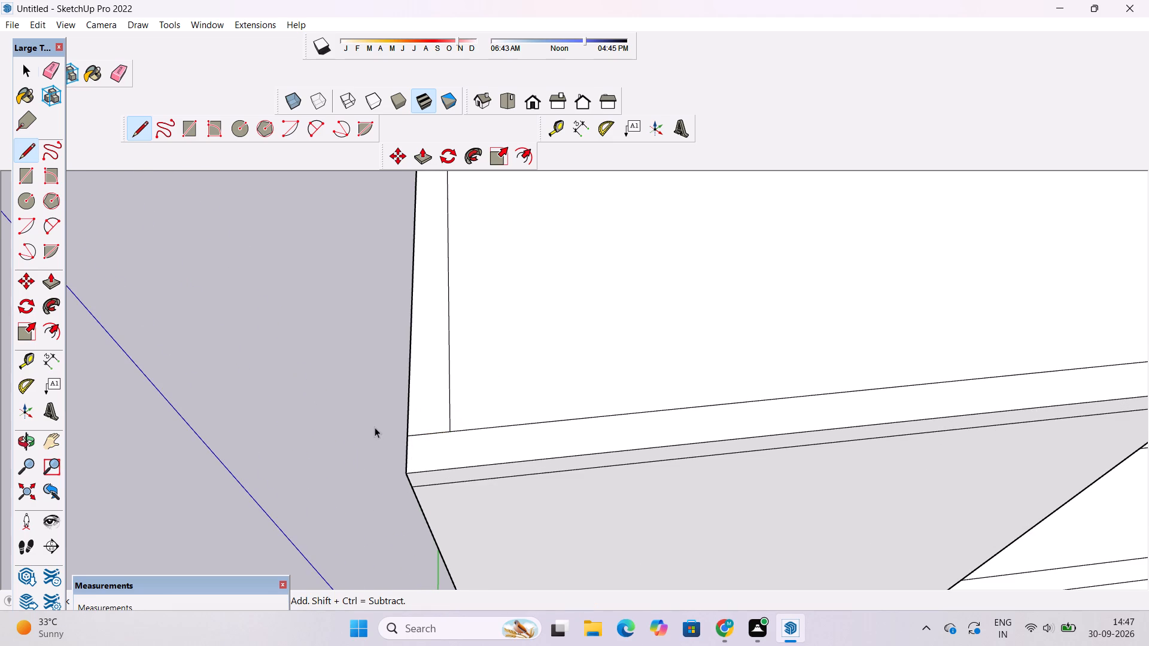
Examine the roof and the recessed porch front from above and from near ground level.
{"action": "scroll", "coordinate": [375, 427], "scroll_direction": "down", "scroll_amount": 5}
{"action": "scroll", "coordinate": [439, 423], "scroll_direction": "down", "scroll_amount": 9}
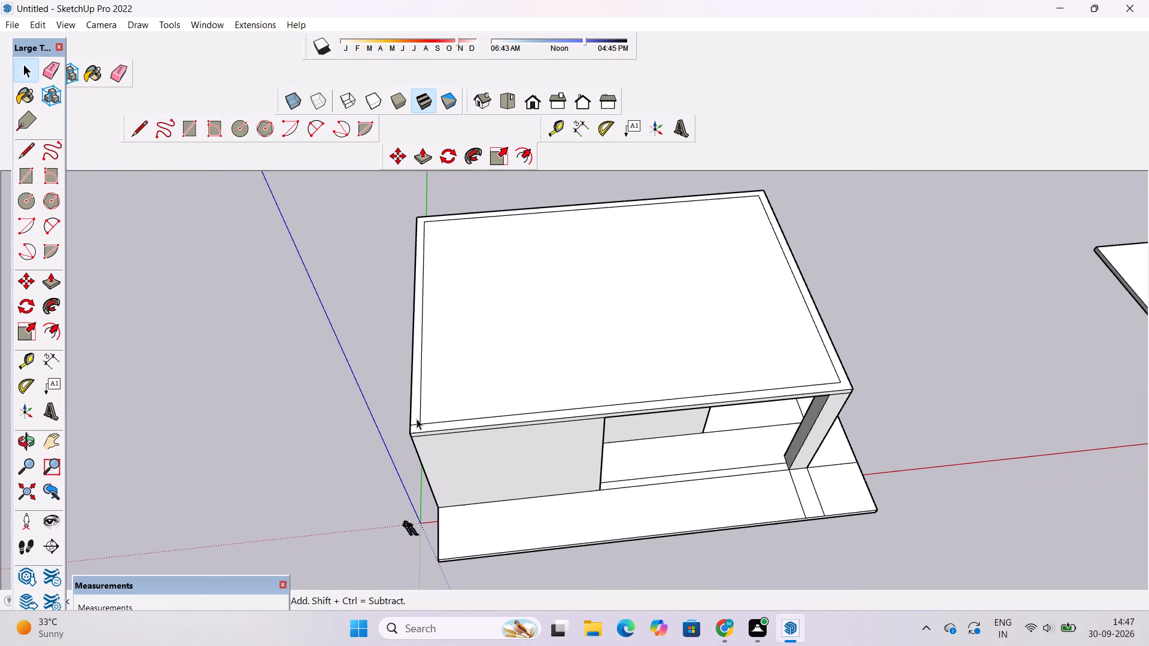
{"action": "scroll", "coordinate": [616, 420], "scroll_direction": "up", "scroll_amount": 5}
{"action": "scroll", "coordinate": [512, 426], "scroll_direction": "down", "scroll_amount": 2}
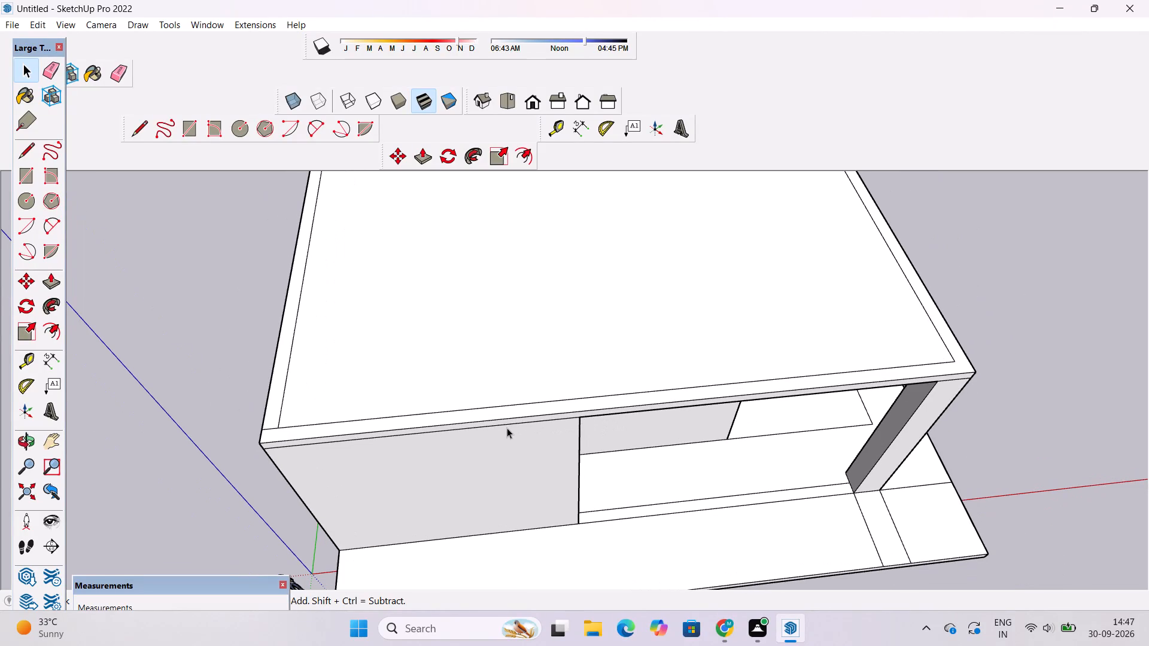
{"action": "key", "text": "o"}
{"action": "scroll", "coordinate": [501, 430], "scroll_direction": "down", "scroll_amount": 2}
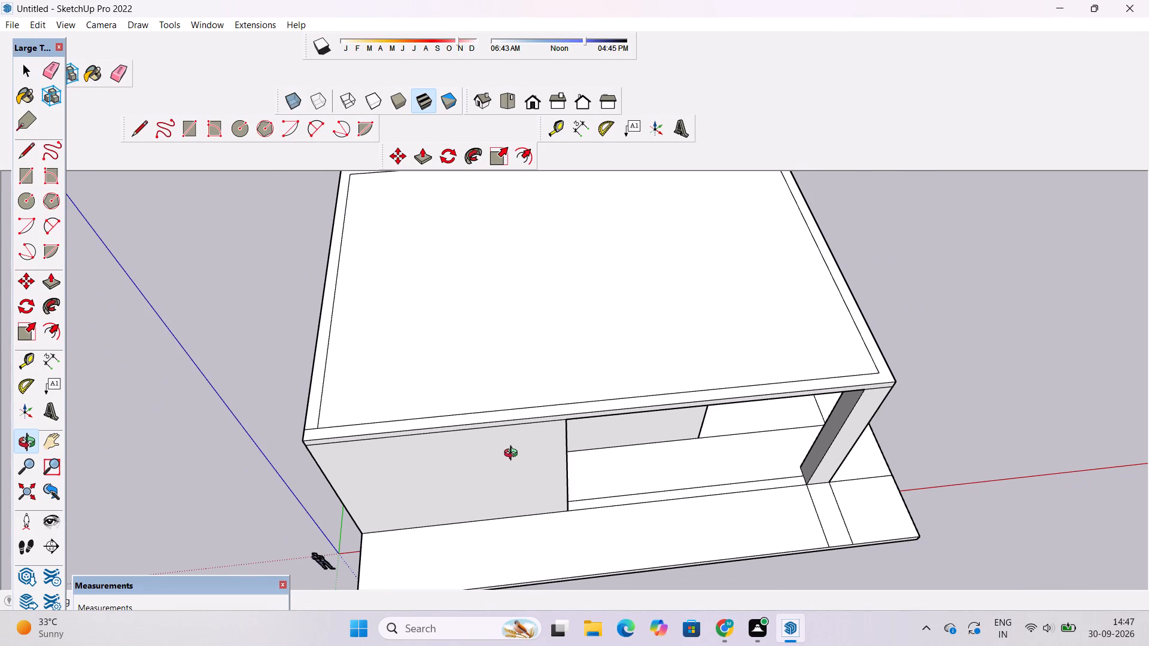
{"action": "left_click_drag", "start_coordinate": [515, 455], "coordinate": [507, 335]}
{"action": "left_click_drag", "start_coordinate": [507, 333], "coordinate": [481, 388], "text": "shift"}
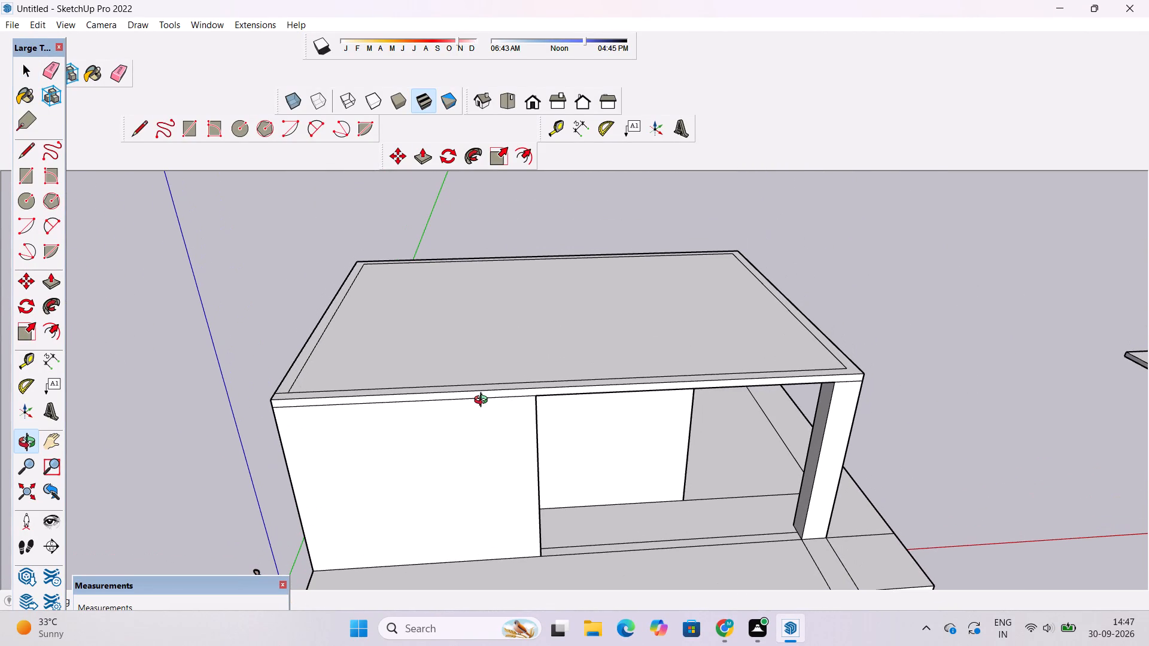
{"action": "left_click_drag", "start_coordinate": [526, 374], "coordinate": [529, 386]}
{"action": "scroll", "coordinate": [529, 386], "scroll_direction": "down", "scroll_amount": 1}
{"action": "left_click_drag", "start_coordinate": [530, 386], "coordinate": [530, 406], "text": "shift"}
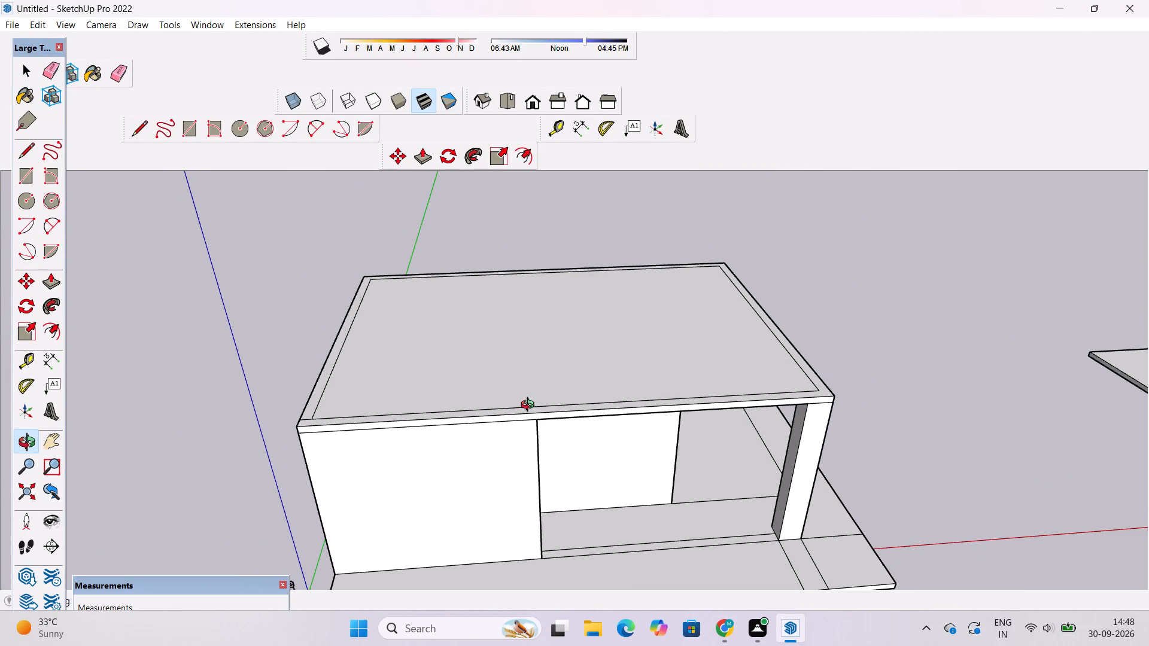
{"action": "scroll", "coordinate": [516, 389], "scroll_direction": "down", "scroll_amount": 5}
{"action": "left_click_drag", "start_coordinate": [555, 459], "coordinate": [565, 332]}
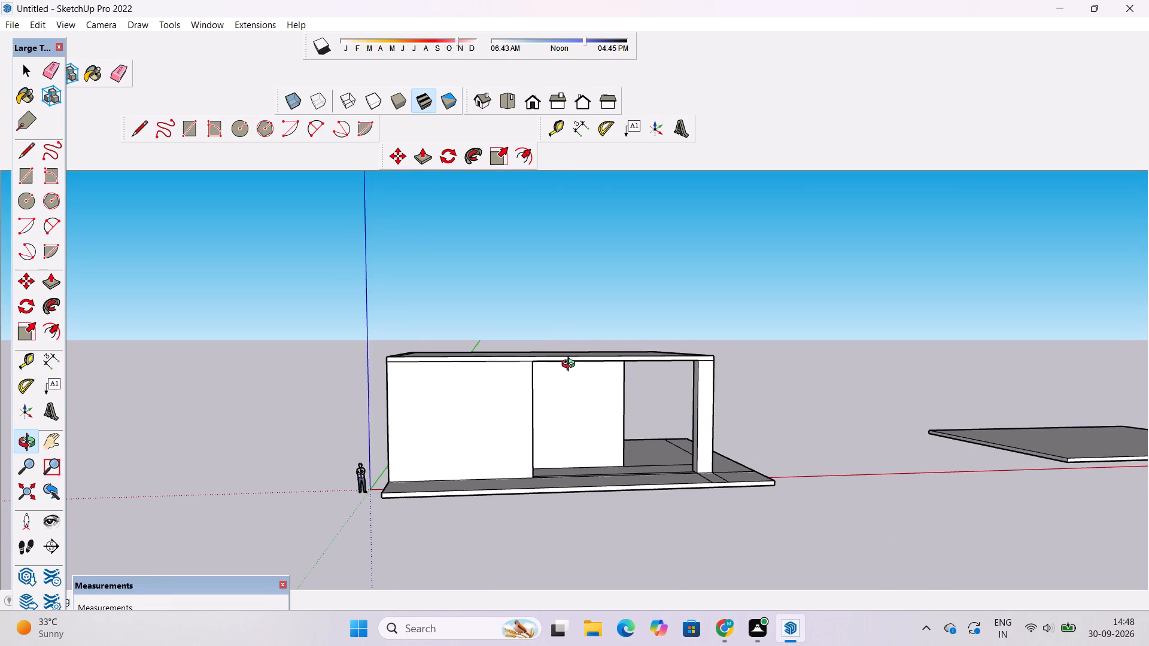
{"action": "scroll", "coordinate": [571, 365], "scroll_direction": "up", "scroll_amount": 4}
{"action": "left_click_drag", "start_coordinate": [562, 388], "coordinate": [483, 380]}
{"action": "scroll", "coordinate": [485, 377], "scroll_direction": "down", "scroll_amount": 6}
{"action": "left_click_drag", "start_coordinate": [529, 442], "coordinate": [563, 500]}
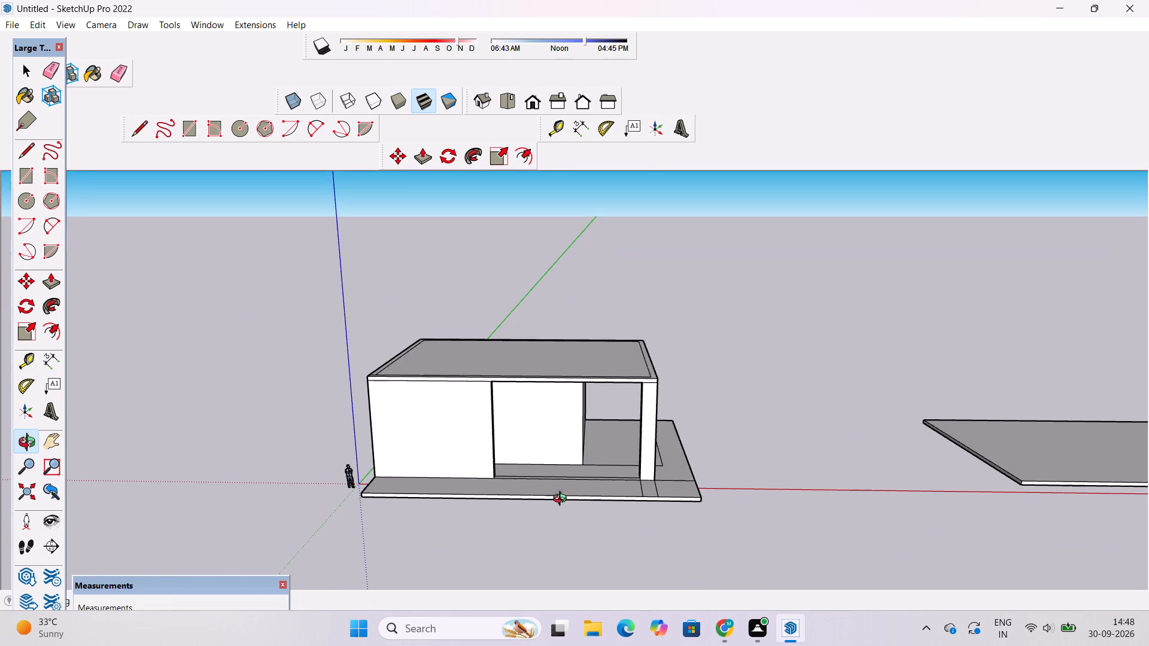
{"action": "left_click_drag", "start_coordinate": [563, 500], "coordinate": [563, 501]}
{"action": "scroll", "coordinate": [573, 473], "scroll_direction": "up", "scroll_amount": 8}
{"action": "scroll", "coordinate": [510, 401], "scroll_direction": "down", "scroll_amount": 4}
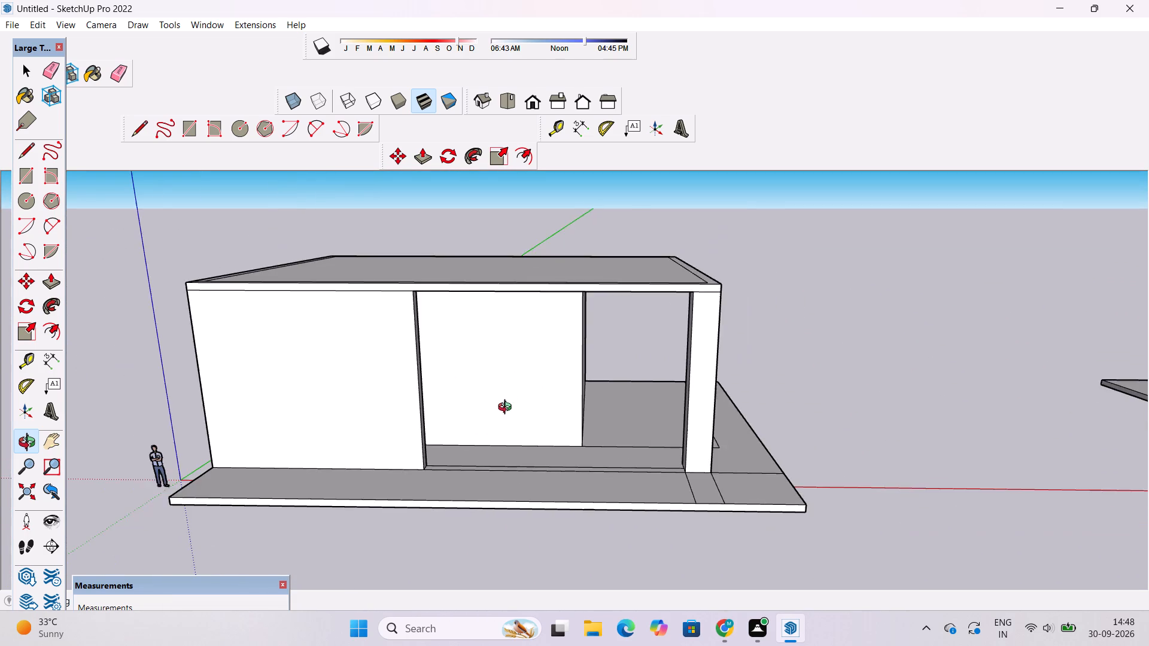
Draw a door rectangle about 10' 3" by 19' 7" on the recessed porch wall, starting at its base edge.
{"action": "scroll", "coordinate": [488, 440], "scroll_direction": "up", "scroll_amount": 4}
{"action": "left_click_drag", "start_coordinate": [488, 440], "coordinate": [479, 461], "text": "shift"}
{"action": "left_click", "coordinate": [497, 473]}
{"action": "scroll", "coordinate": [493, 468], "scroll_direction": "up", "scroll_amount": 5}
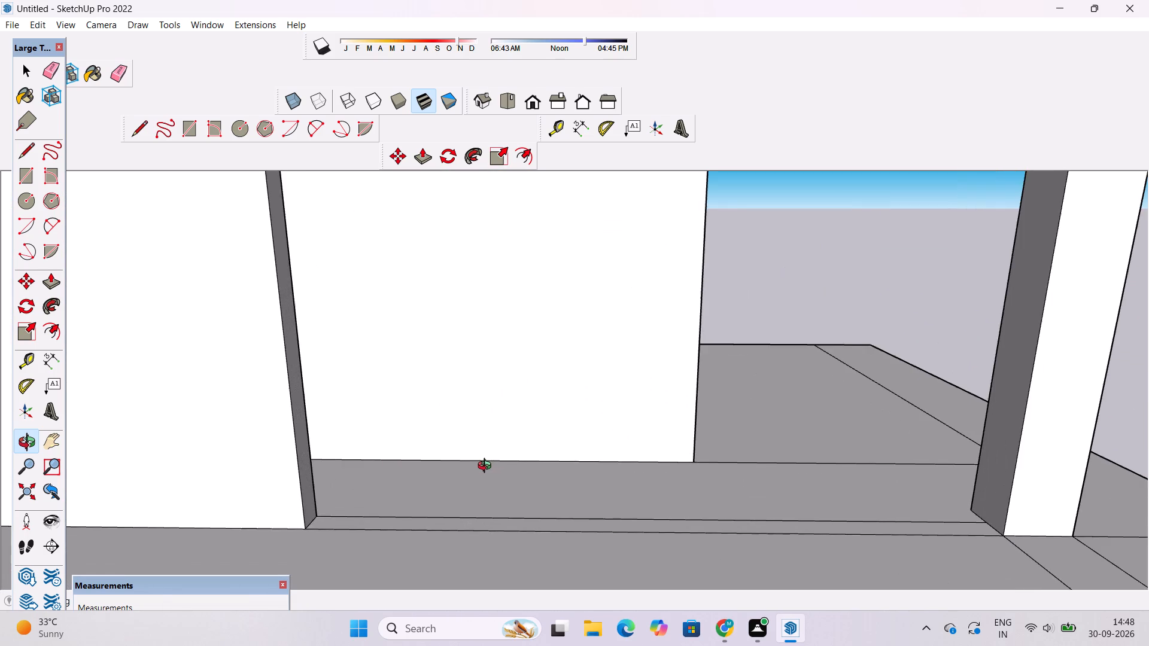
{"action": "left_click_drag", "start_coordinate": [486, 467], "coordinate": [464, 512], "text": "shift"}
{"action": "scroll", "coordinate": [461, 506], "scroll_direction": "down", "scroll_amount": 3}
{"action": "left_click", "coordinate": [467, 487]}
{"action": "key", "text": "r"}
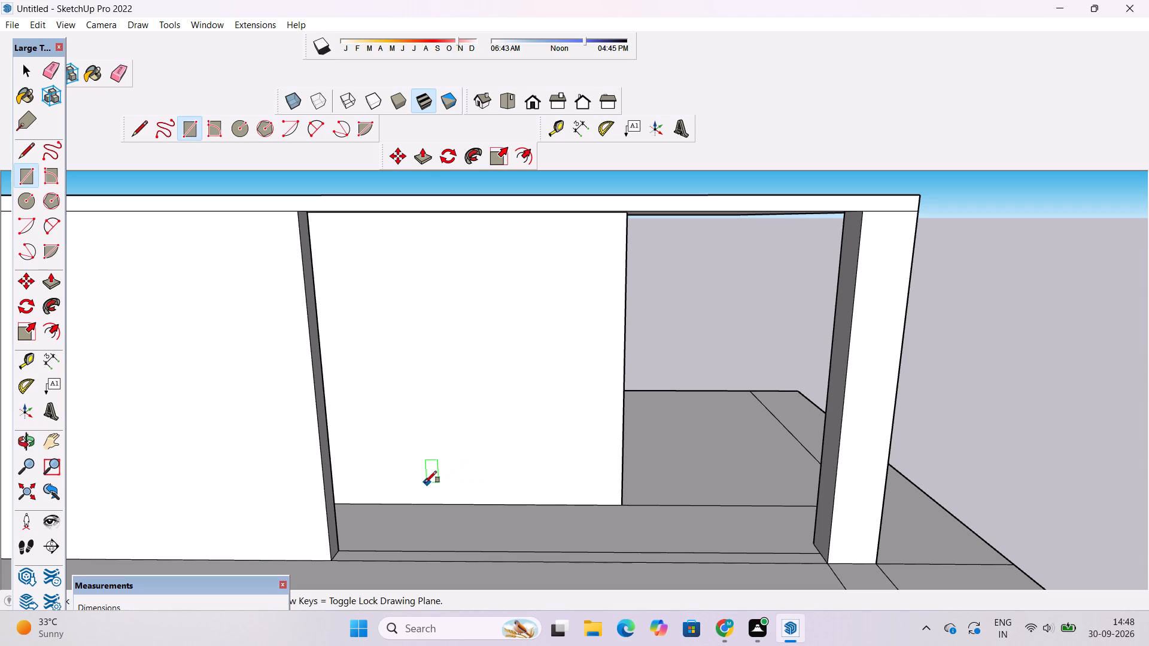
{"action": "left_click", "coordinate": [360, 500]}
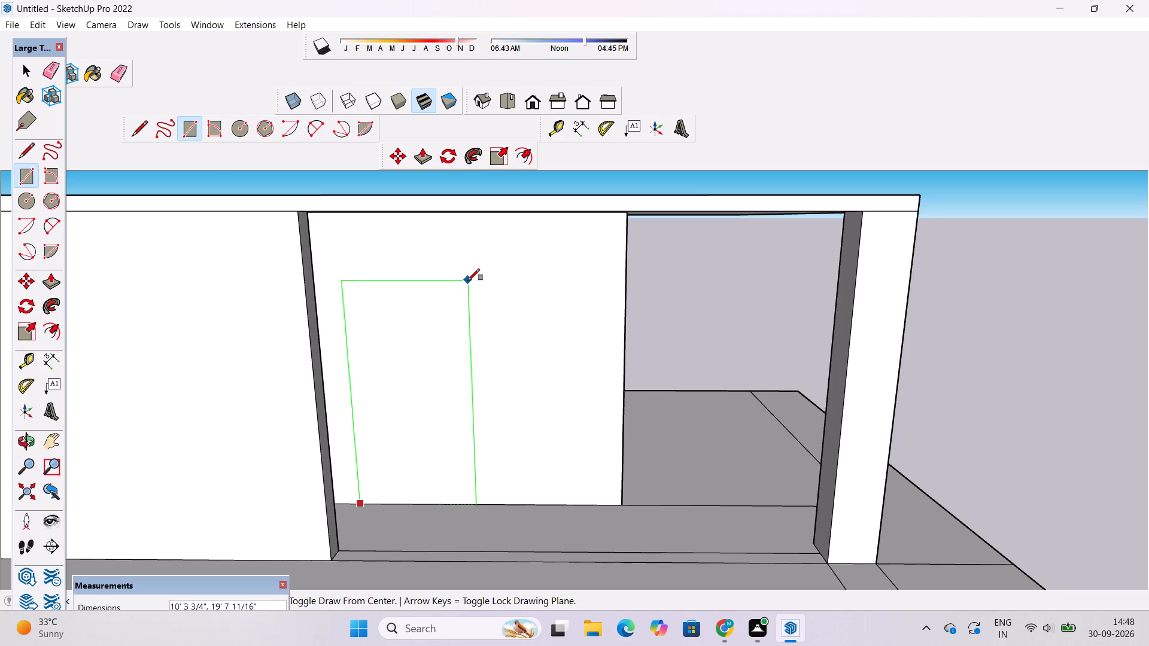
{"action": "scroll", "coordinate": [468, 281], "scroll_direction": "up", "scroll_amount": 2}
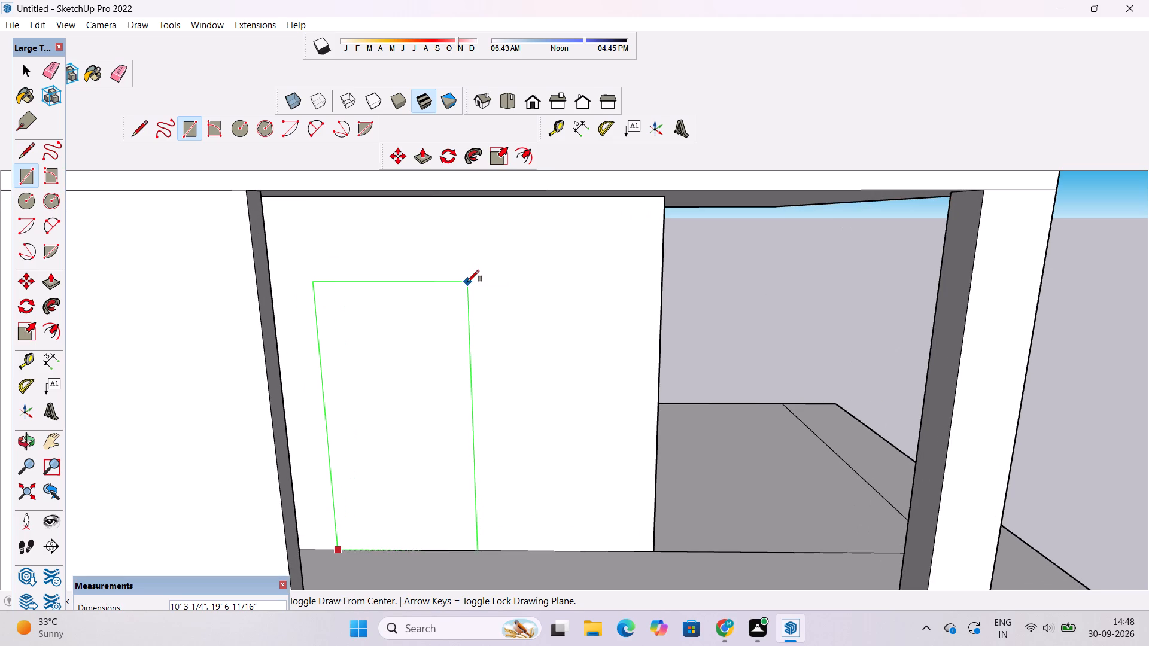
{"action": "left_click", "coordinate": [467, 282]}
{"action": "key", "text": "space"}
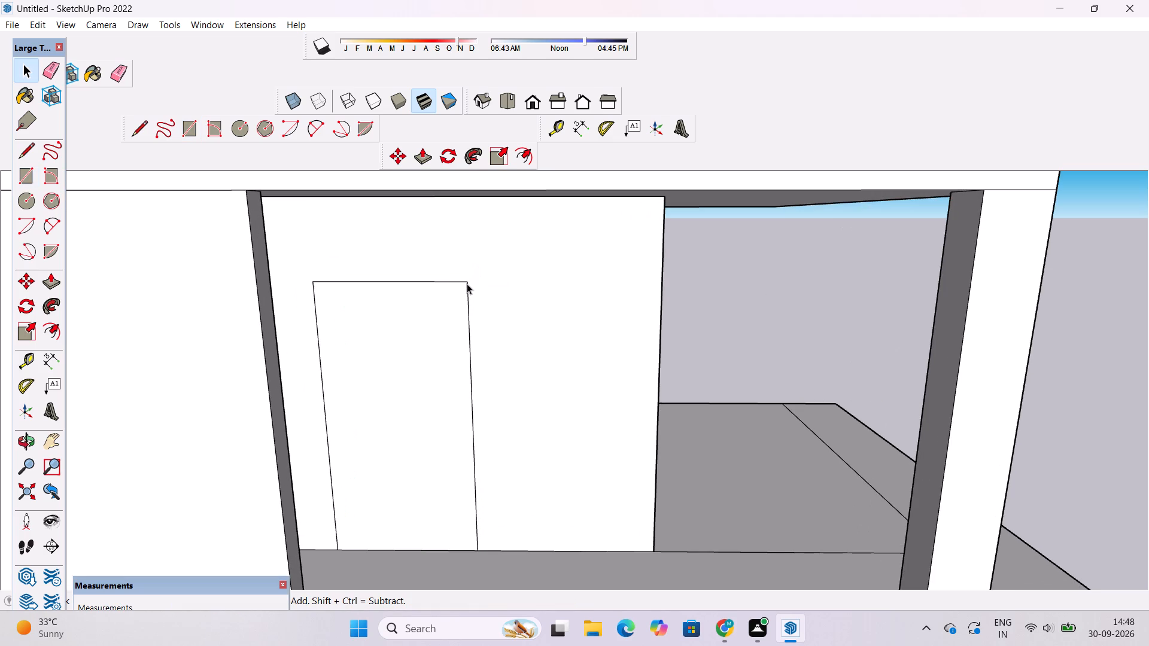
Offset the door rectangle inward by about 9 1/2" to form the door frame.
{"action": "key", "text": "o"}
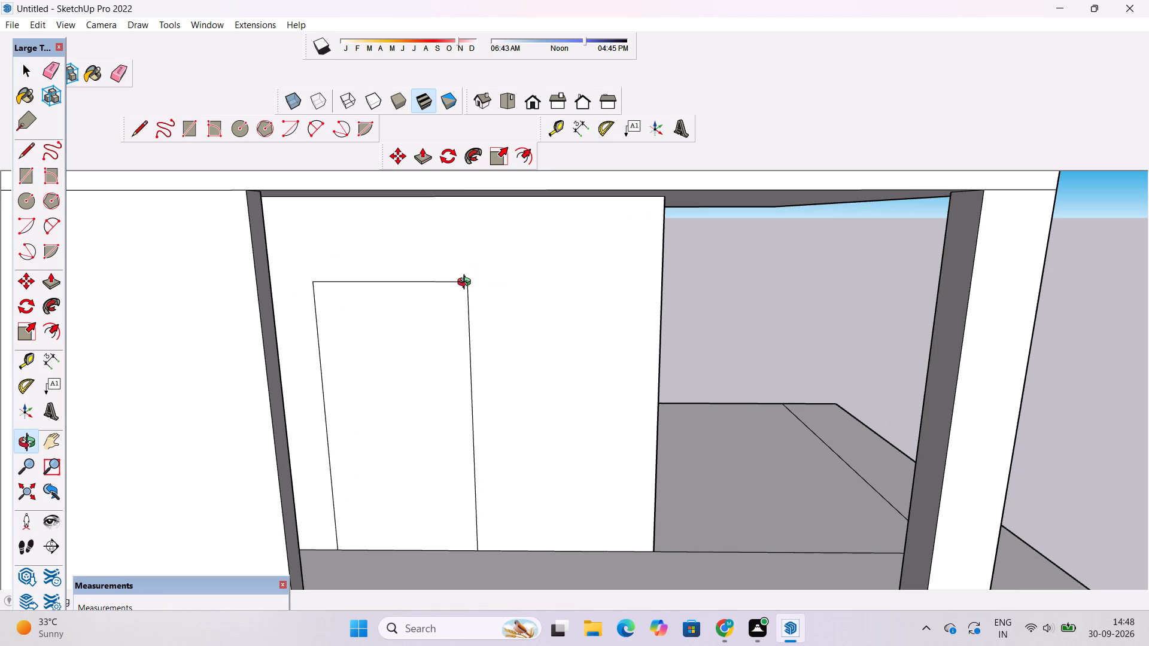
{"action": "key", "text": "f"}
{"action": "left_click", "coordinate": [442, 288]}
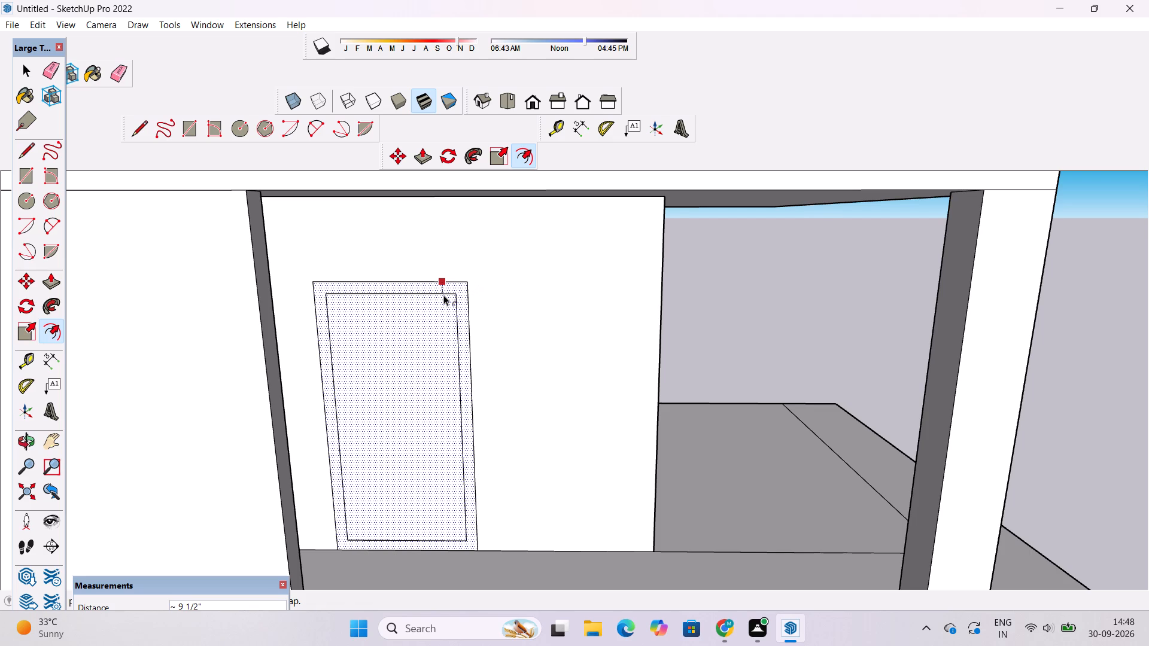
{"action": "scroll", "coordinate": [443, 295], "scroll_direction": "up", "scroll_amount": 2}
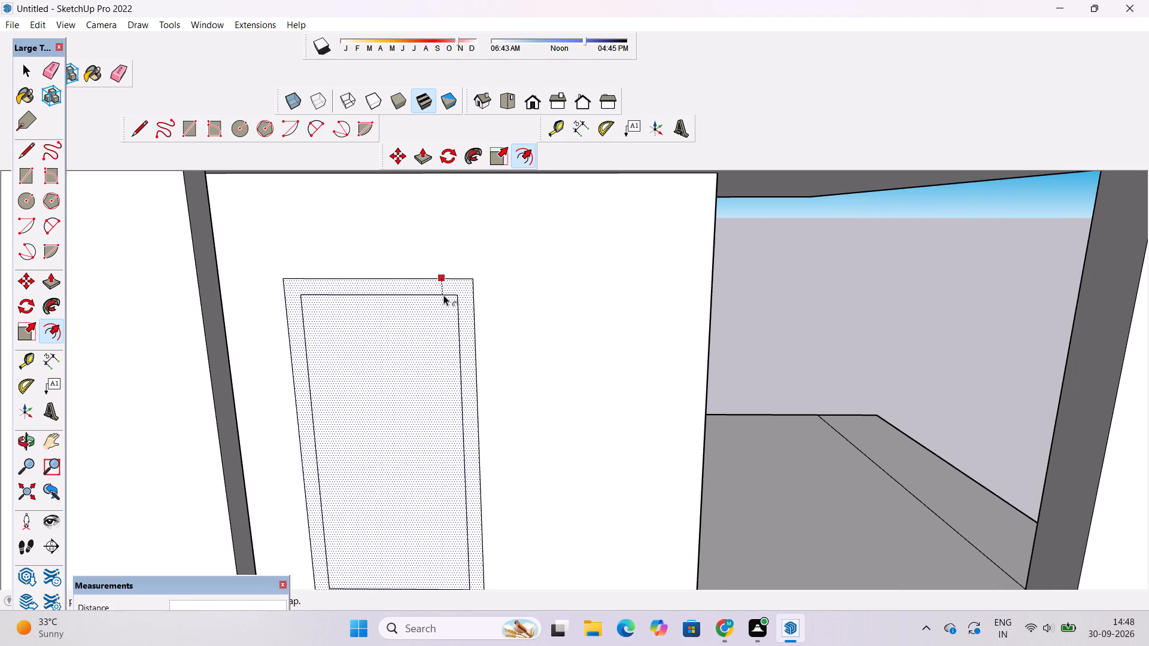
{"action": "left_click", "coordinate": [443, 295]}
{"action": "scroll", "coordinate": [363, 284], "scroll_direction": "down", "scroll_amount": 8}
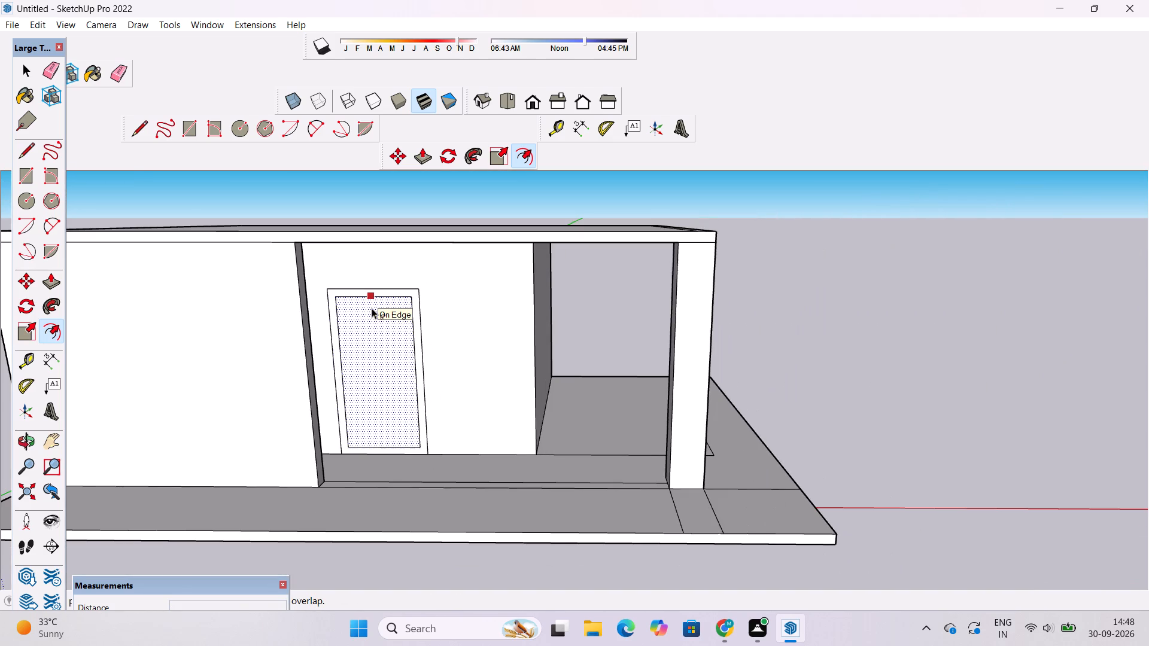
{"action": "key", "text": "space"}
Draw a narrow handle rectangle about 3' 1" by 2 3/8" on the door panel, near its edge closest to the 25' block.
{"action": "scroll", "coordinate": [375, 356], "scroll_direction": "down", "scroll_amount": 1}
{"action": "scroll", "coordinate": [384, 401], "scroll_direction": "up", "scroll_amount": 5}
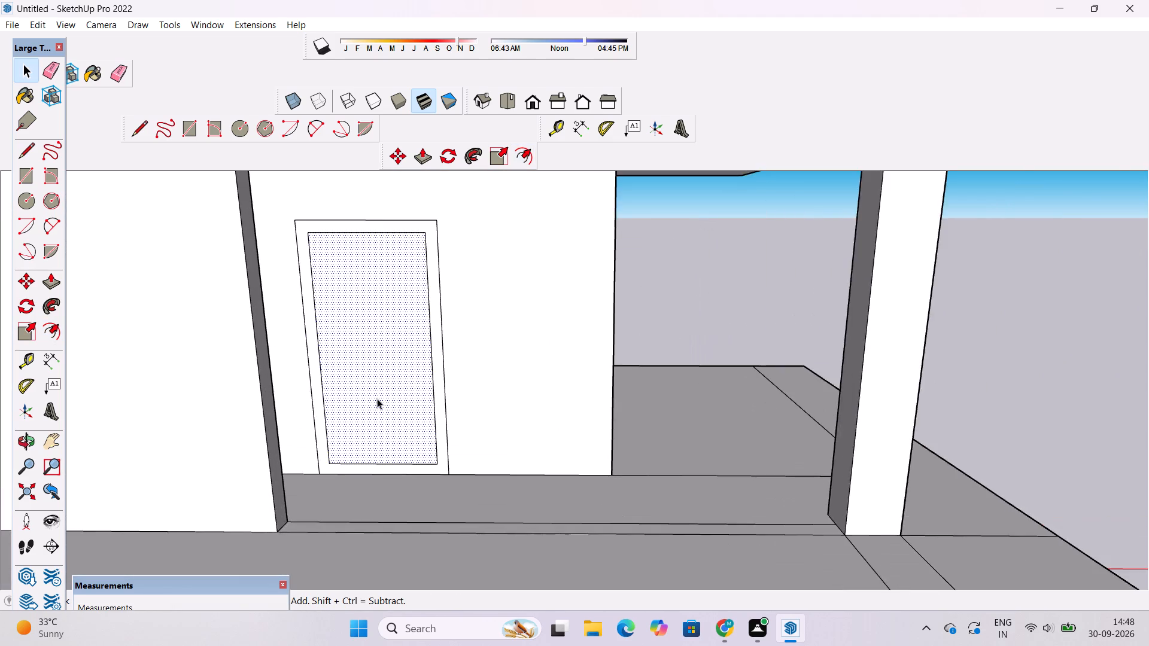
{"action": "scroll", "coordinate": [376, 398], "scroll_direction": "up", "scroll_amount": 4}
{"action": "scroll", "coordinate": [376, 398], "scroll_direction": "down", "scroll_amount": 4}
{"action": "key", "text": "r"}
{"action": "scroll", "coordinate": [338, 368], "scroll_direction": "up", "scroll_amount": 5}
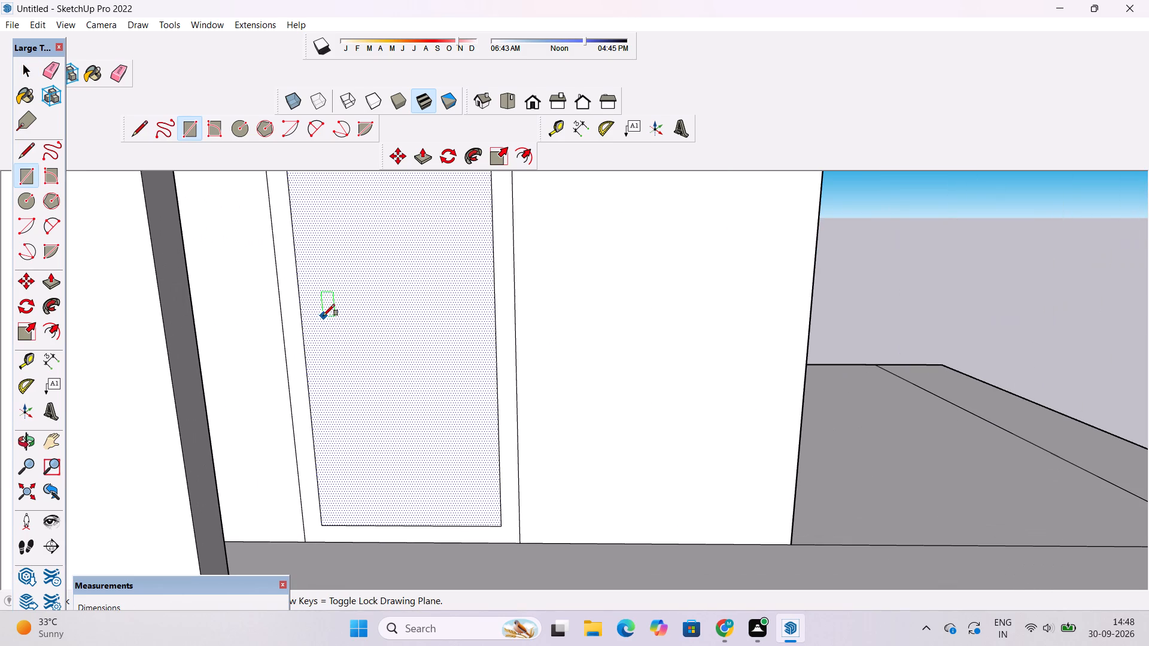
{"action": "left_click", "coordinate": [312, 297]}
{"action": "scroll", "coordinate": [324, 373], "scroll_direction": "down", "scroll_amount": 5}
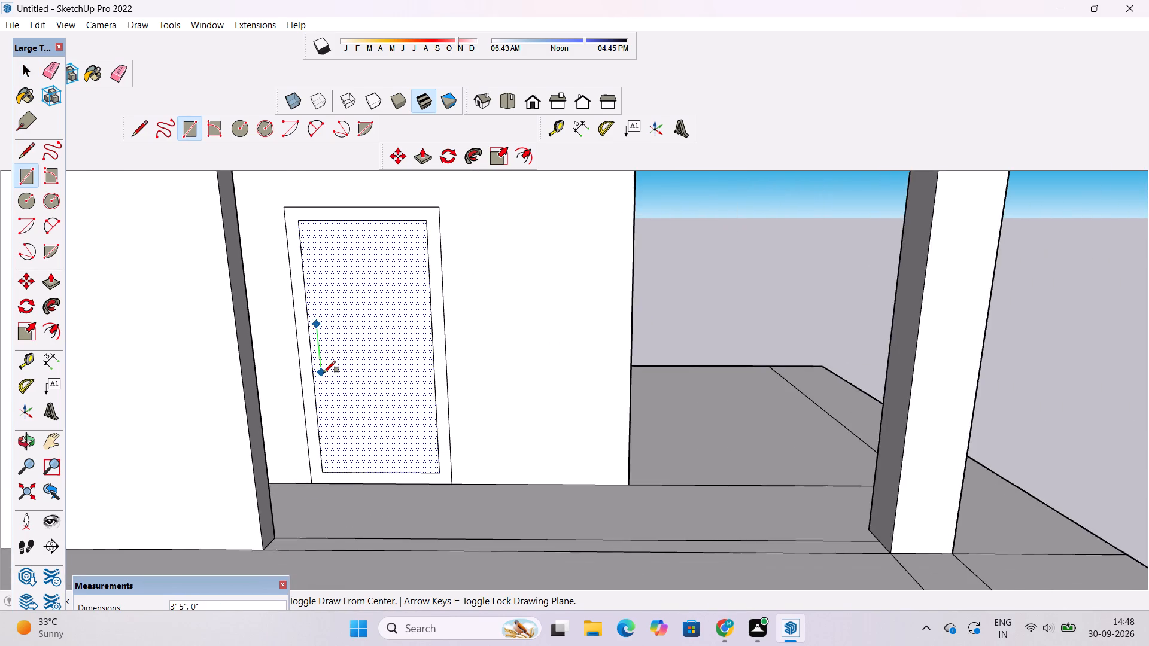
{"action": "scroll", "coordinate": [324, 373], "scroll_direction": "up", "scroll_amount": 9}
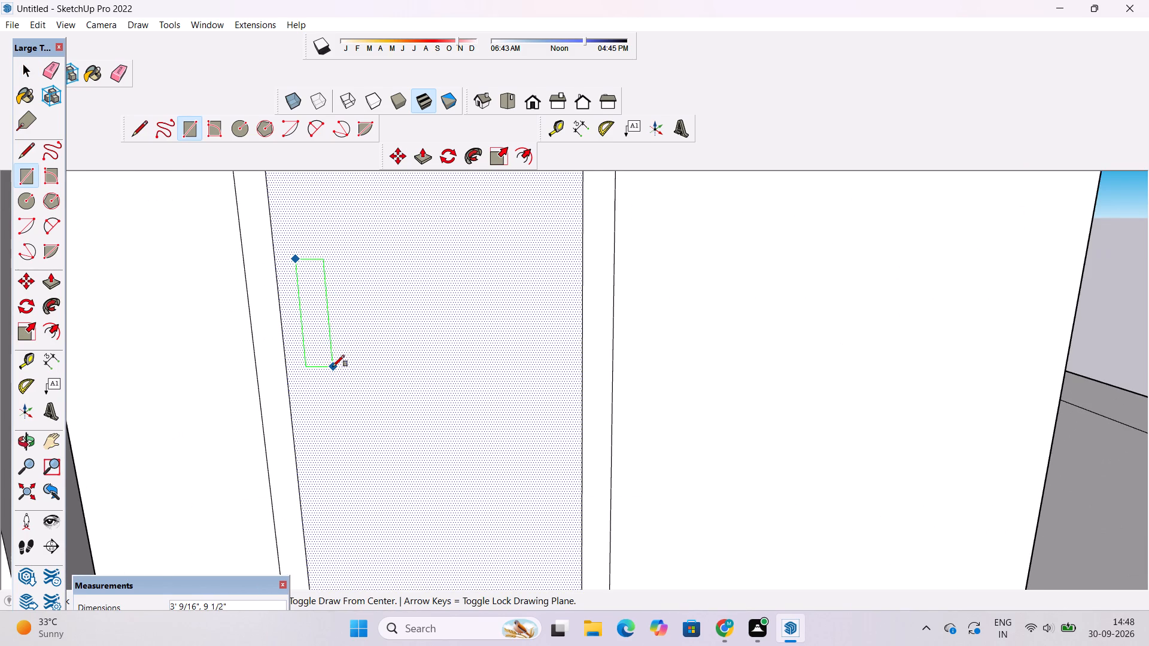
{"action": "scroll", "coordinate": [322, 370], "scroll_direction": "up", "scroll_amount": 8}
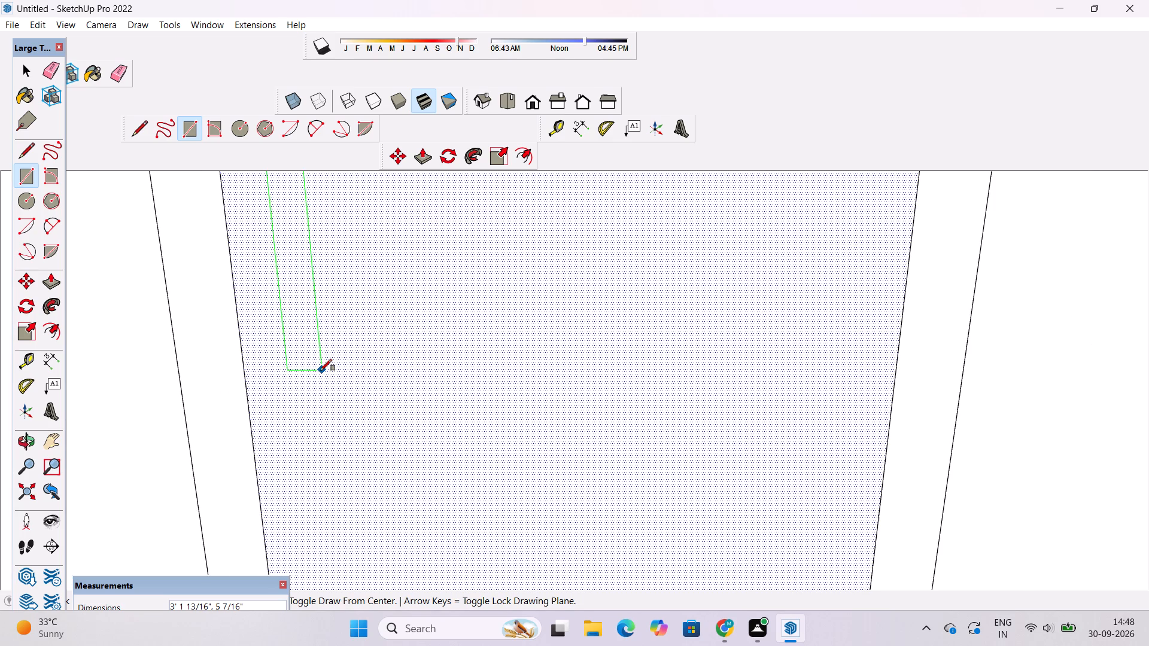
{"action": "left_click", "coordinate": [302, 367]}
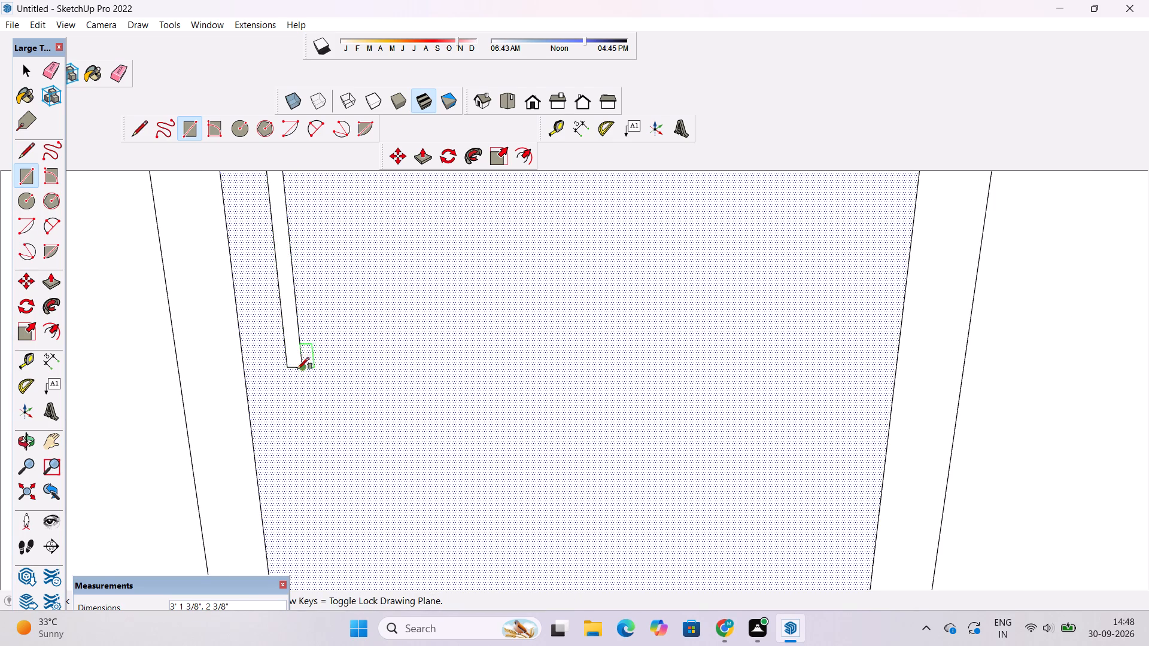
Draw a tall strip rectangle about 12' 1" by 1' 2" on the door panel, on the side opposite the handle.
{"action": "scroll", "coordinate": [290, 389], "scroll_direction": "down", "scroll_amount": 19}
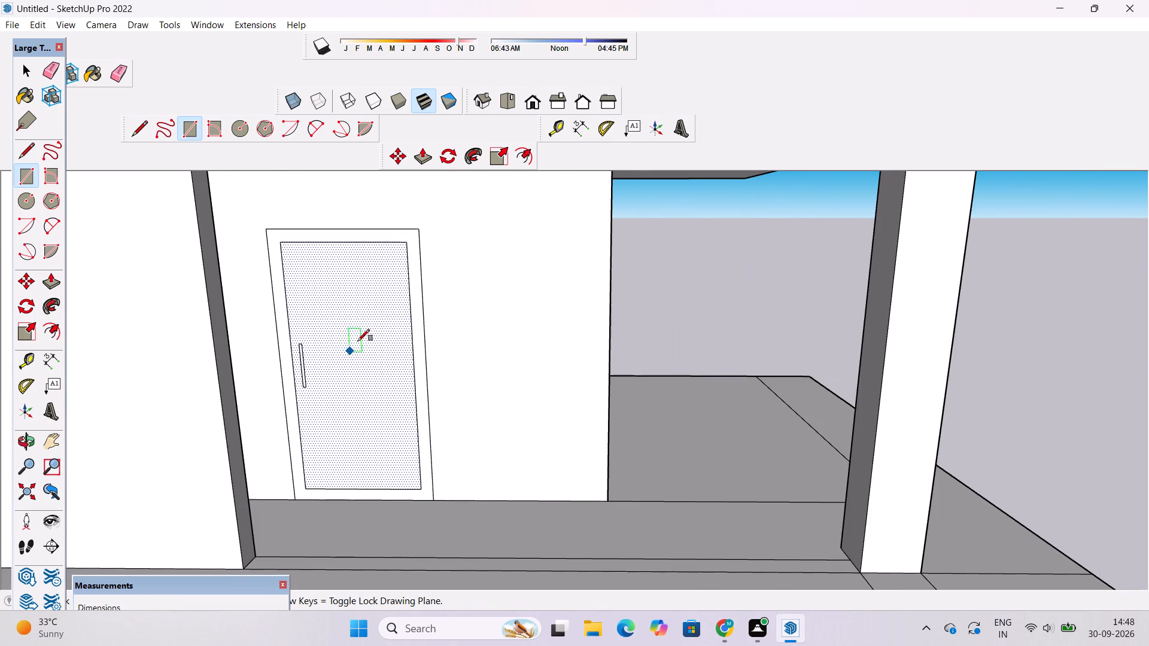
{"action": "scroll", "coordinate": [388, 277], "scroll_direction": "up", "scroll_amount": 5}
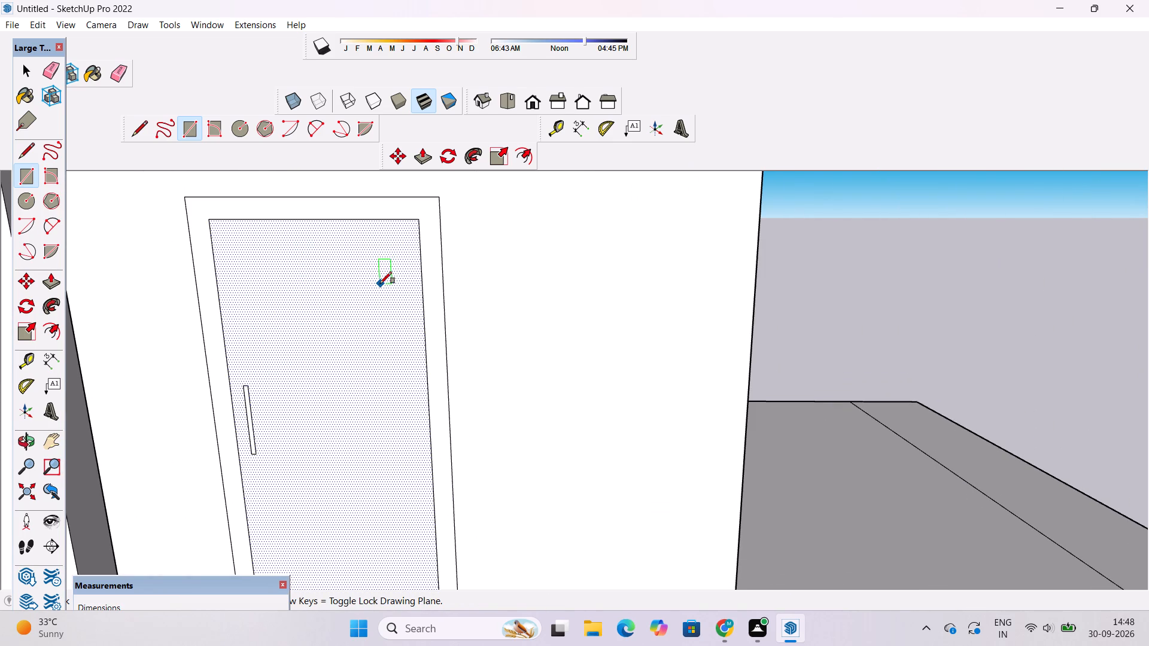
{"action": "left_click", "coordinate": [373, 275]}
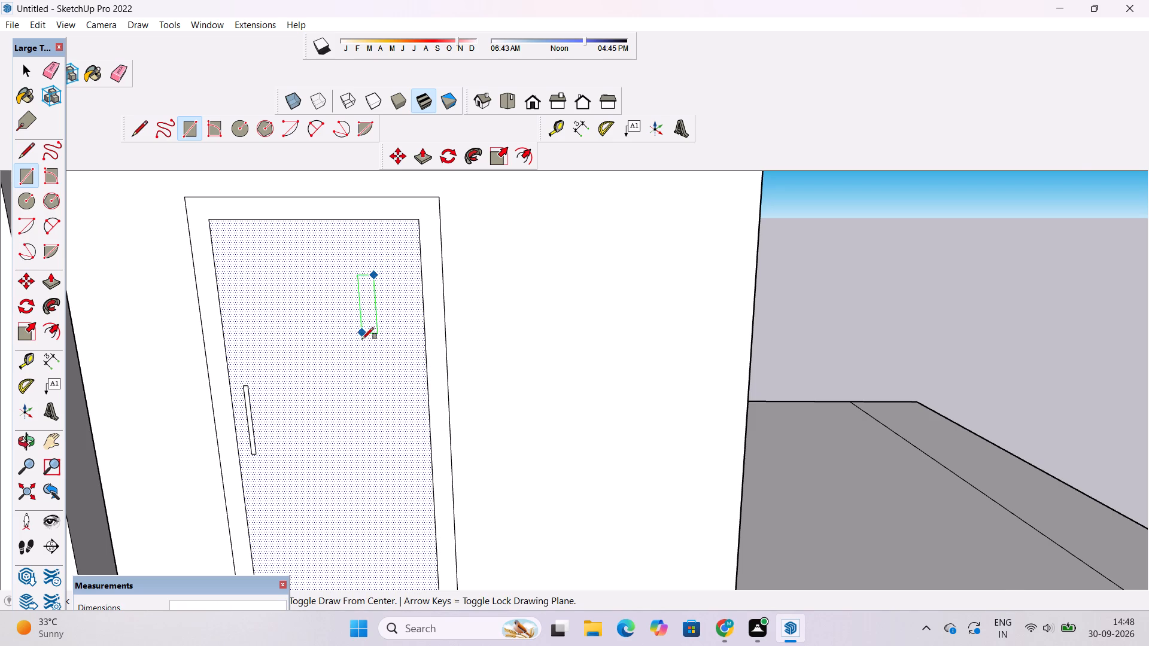
{"action": "scroll", "coordinate": [364, 350], "scroll_direction": "down", "scroll_amount": 7}
{"action": "scroll", "coordinate": [382, 443], "scroll_direction": "up", "scroll_amount": 3}
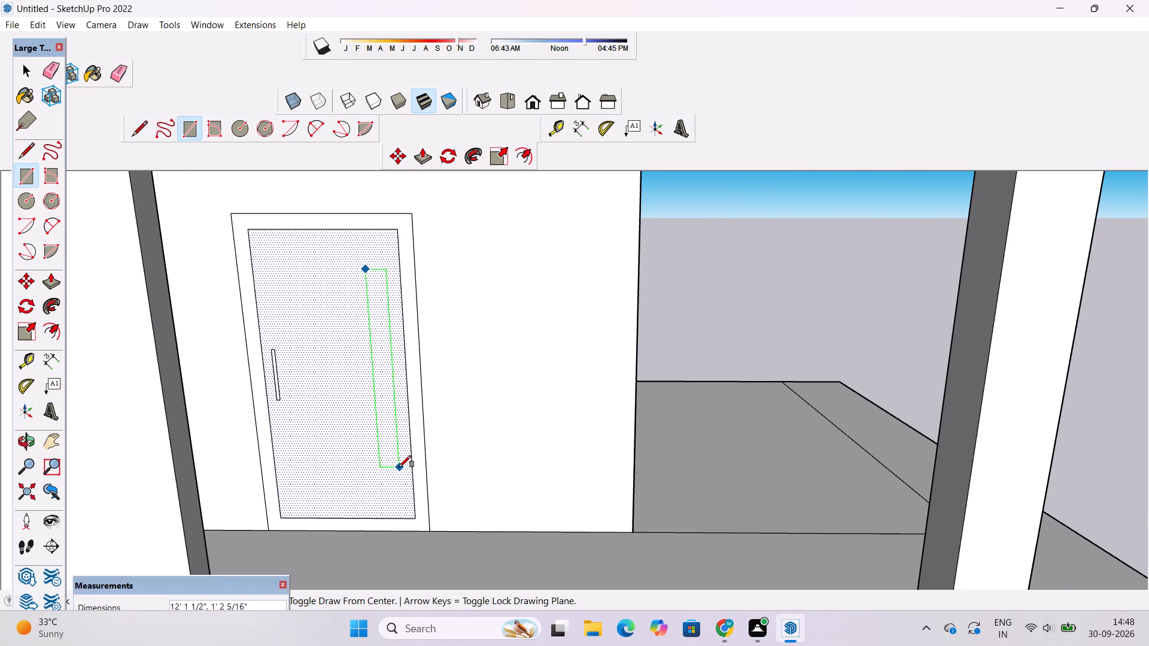
{"action": "left_click", "coordinate": [399, 467]}
{"action": "key", "text": "space"}
{"action": "scroll", "coordinate": [395, 448], "scroll_direction": "down", "scroll_amount": 5}
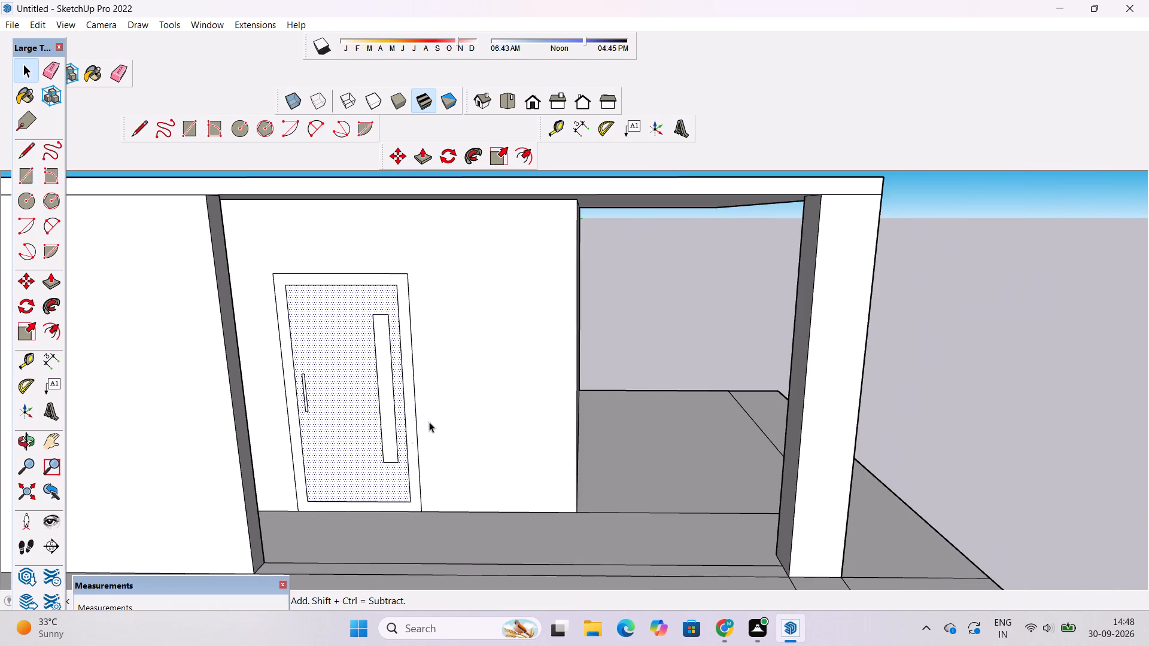
{"action": "left_click", "coordinate": [592, 324]}
Push the door panel face 2" inward, leaving the frame, handle and tall strip at the wall plane.
{"action": "scroll", "coordinate": [452, 415], "scroll_direction": "down", "scroll_amount": 5}
{"action": "scroll", "coordinate": [433, 419], "scroll_direction": "up", "scroll_amount": 4}
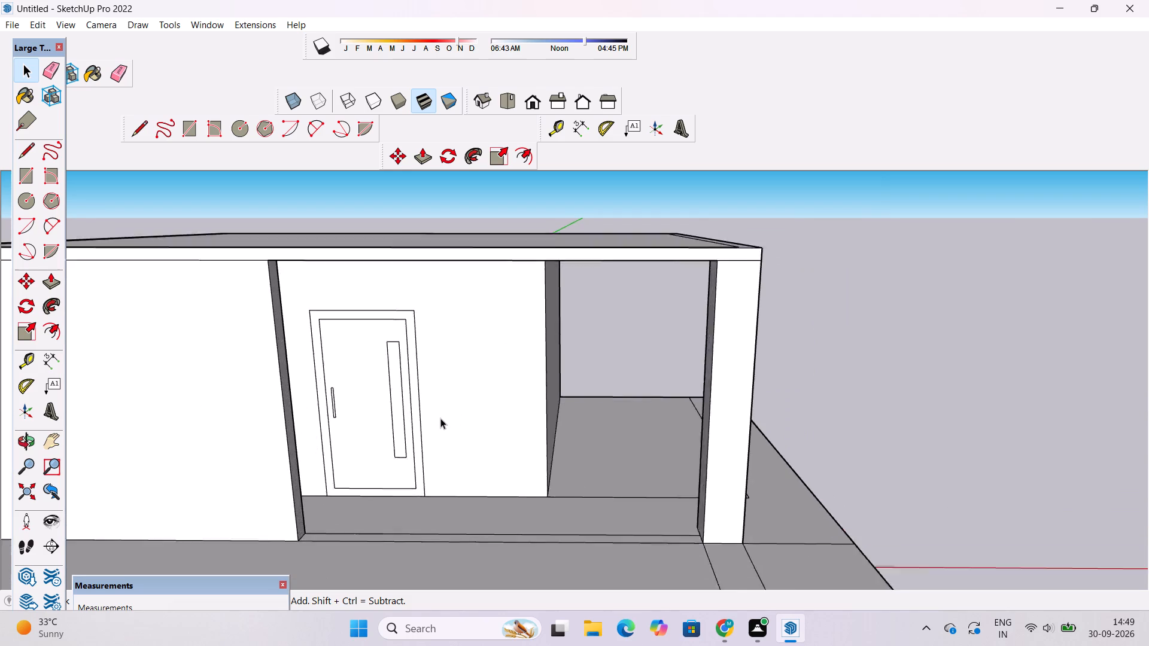
{"action": "scroll", "coordinate": [440, 418], "scroll_direction": "up", "scroll_amount": 1}
{"action": "key", "text": "o"}
{"action": "scroll", "coordinate": [440, 418], "scroll_direction": "down", "scroll_amount": 5}
{"action": "left_click_drag", "start_coordinate": [416, 428], "coordinate": [423, 329]}
{"action": "left_click_drag", "start_coordinate": [413, 388], "coordinate": [413, 423]}
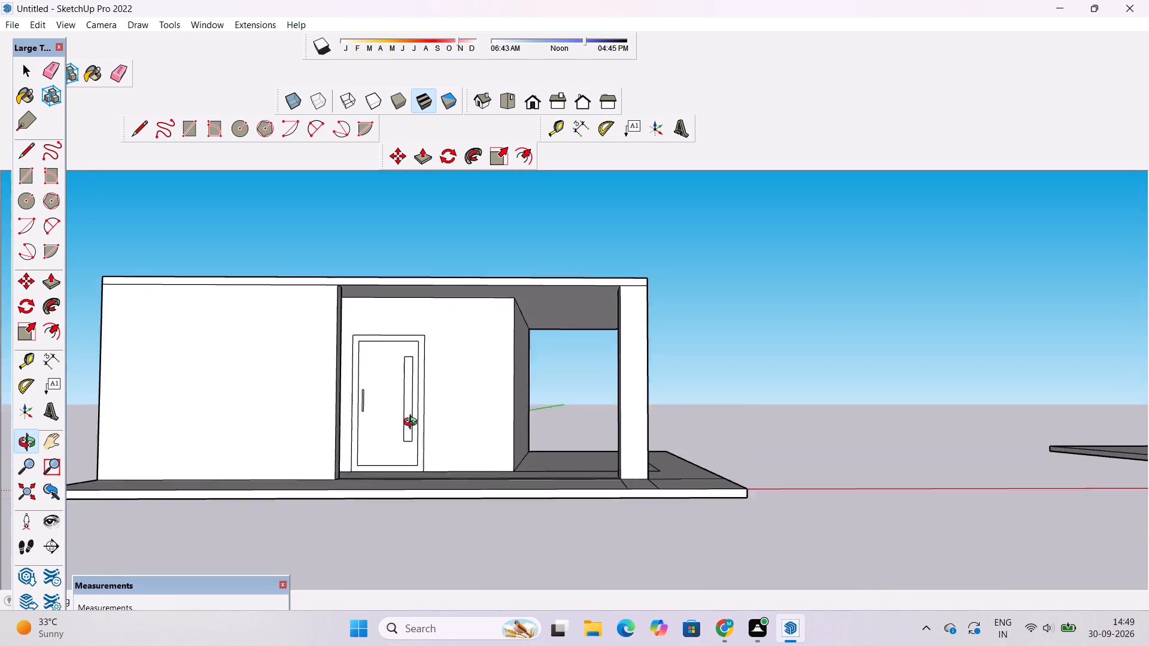
{"action": "left_click_drag", "start_coordinate": [413, 423], "coordinate": [413, 482]}
{"action": "scroll", "coordinate": [403, 456], "scroll_direction": "up", "scroll_amount": 5}
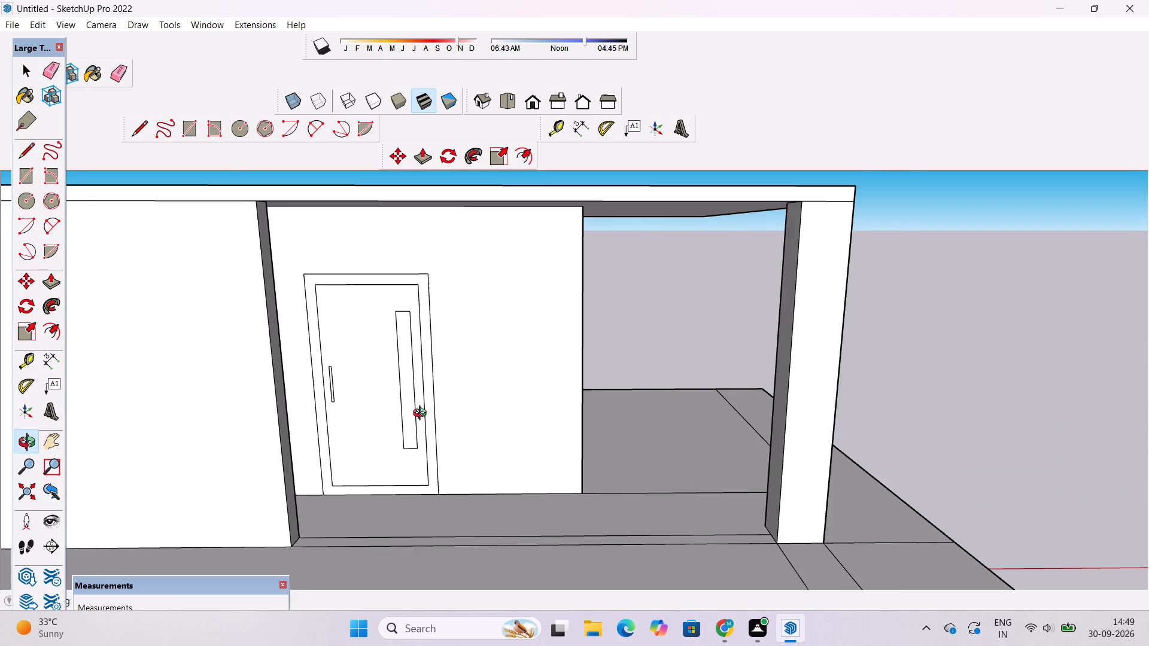
{"action": "scroll", "coordinate": [422, 412], "scroll_direction": "up", "scroll_amount": 3}
{"action": "left_click_drag", "start_coordinate": [422, 405], "coordinate": [456, 455], "text": "shift"}
{"action": "scroll", "coordinate": [418, 449], "scroll_direction": "up", "scroll_amount": 4}
{"action": "left_click_drag", "start_coordinate": [418, 444], "coordinate": [418, 460], "text": "shift"}
{"action": "left_click_drag", "start_coordinate": [417, 461], "coordinate": [411, 464]}
{"action": "left_click_drag", "start_coordinate": [408, 463], "coordinate": [400, 478]}
{"action": "scroll", "coordinate": [397, 477], "scroll_direction": "up", "scroll_amount": 2}
{"action": "key", "text": "space"}
{"action": "left_click", "coordinate": [394, 453]}
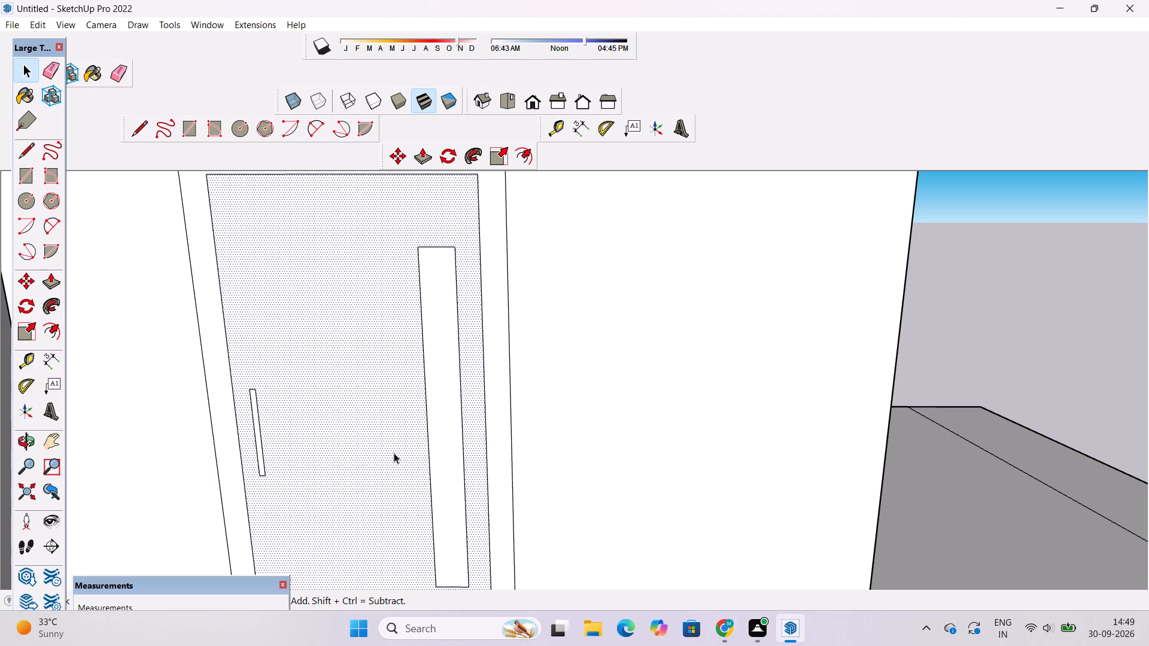
{"action": "key", "text": "p"}
{"action": "left_click", "coordinate": [394, 453]}
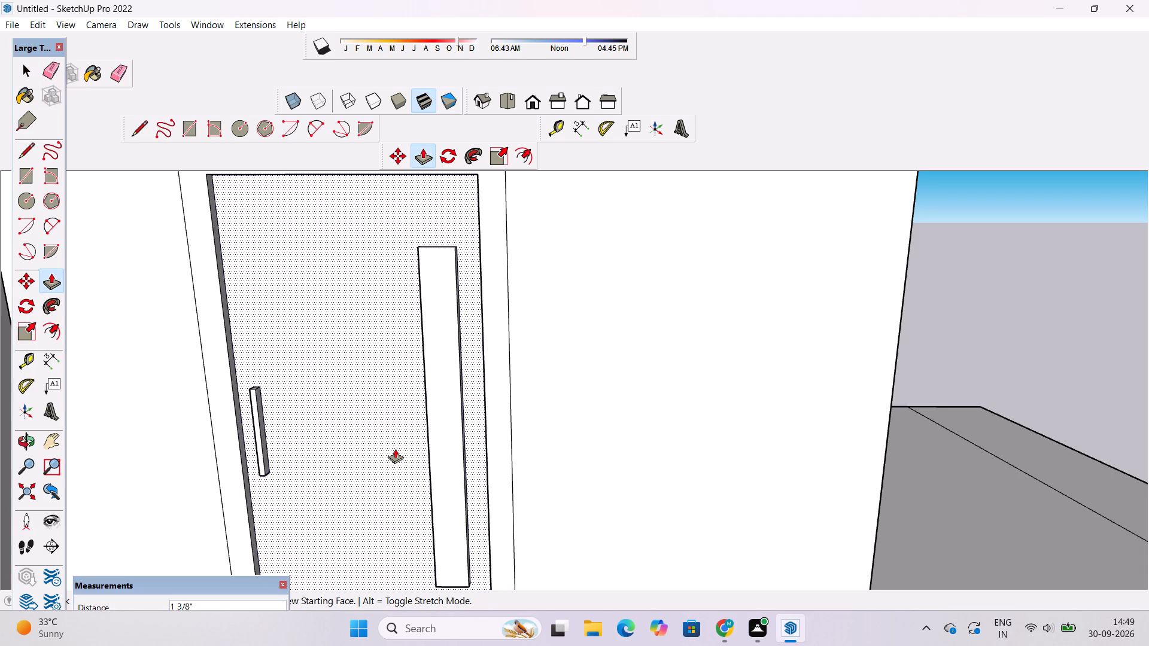
{"action": "key", "text": "2"}
{"action": "key", "text": "shift+quotedbl"}
{"action": "key", "text": "Return"}
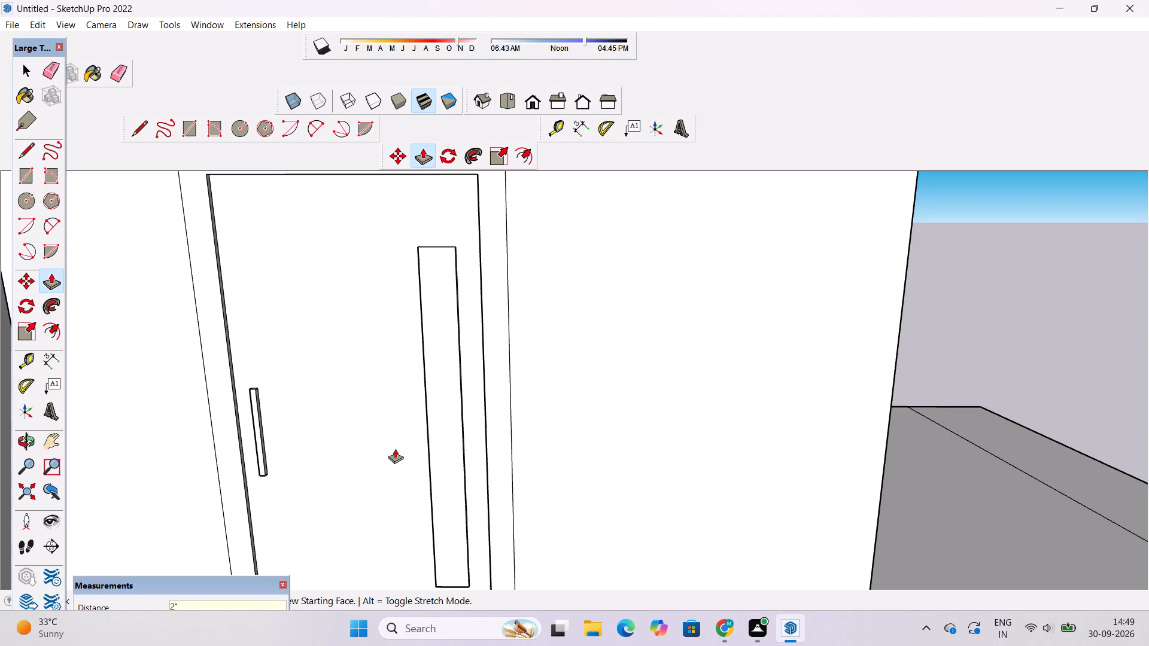
Examine the recessed door panel and porch front from close up, from both sides and from below ground level.
{"action": "key", "text": "o"}
{"action": "scroll", "coordinate": [475, 115], "scroll_direction": "down", "scroll_amount": 6}
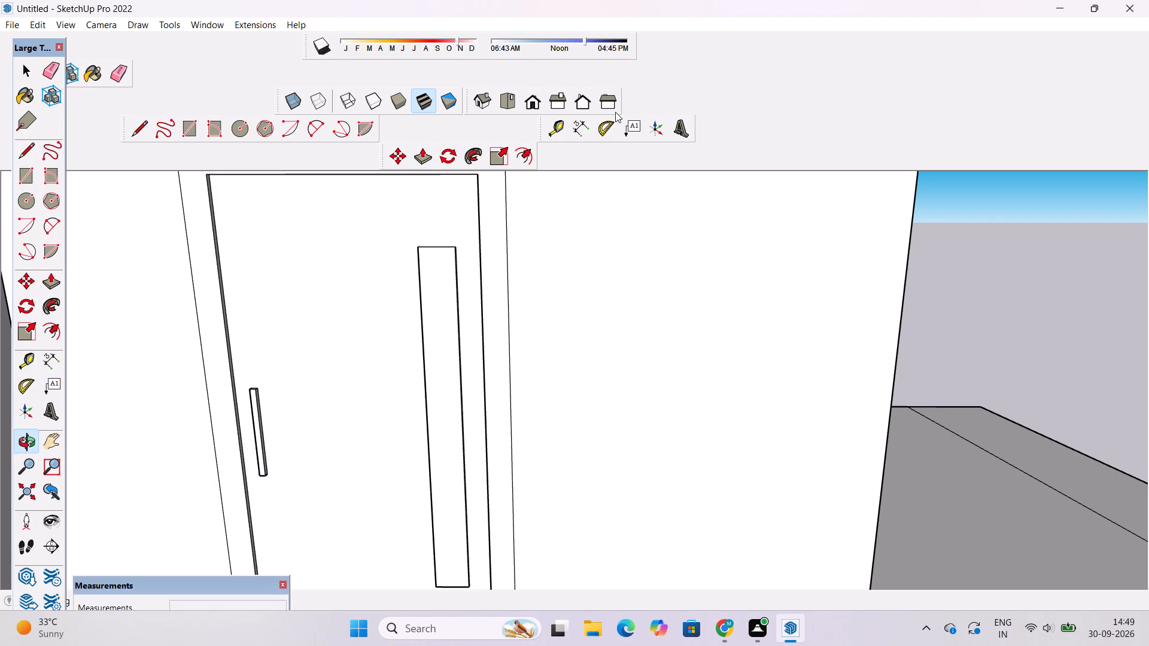
{"action": "scroll", "coordinate": [625, 299], "scroll_direction": "down", "scroll_amount": 8}
{"action": "left_click_drag", "start_coordinate": [555, 379], "coordinate": [868, 347]}
{"action": "left_click_drag", "start_coordinate": [868, 347], "coordinate": [735, 370]}
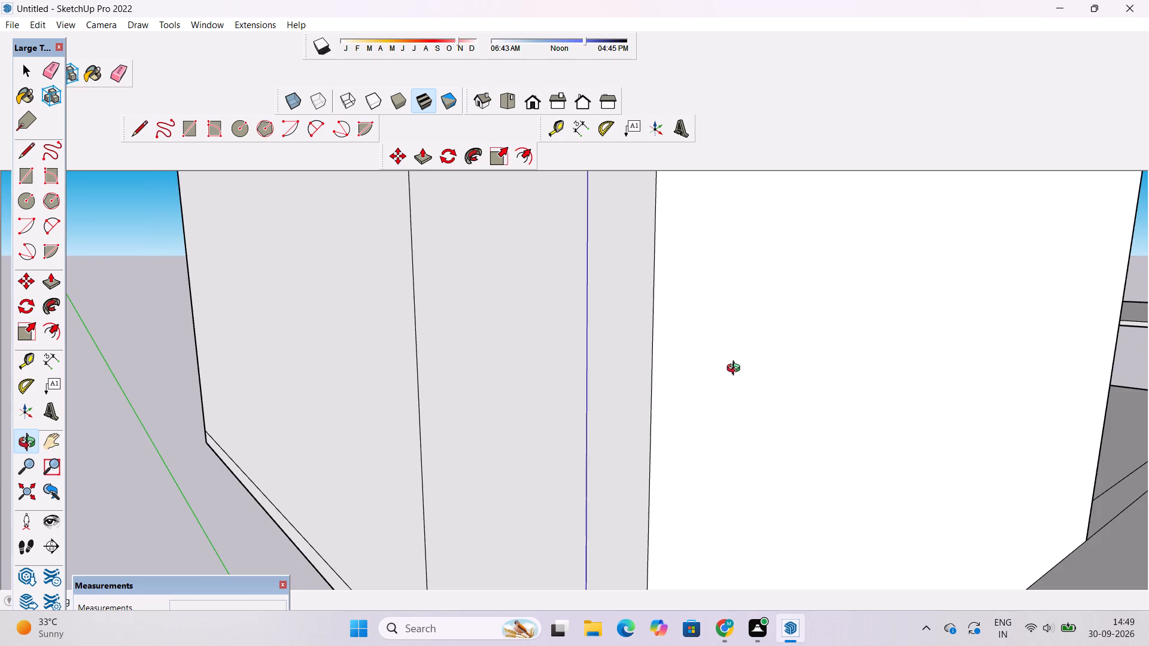
{"action": "scroll", "coordinate": [736, 370], "scroll_direction": "down", "scroll_amount": 4}
{"action": "left_click_drag", "start_coordinate": [870, 357], "coordinate": [770, 361], "text": "shift"}
{"action": "scroll", "coordinate": [855, 349], "scroll_direction": "up", "scroll_amount": 2}
{"action": "left_click_drag", "start_coordinate": [858, 346], "coordinate": [761, 362], "text": "shift"}
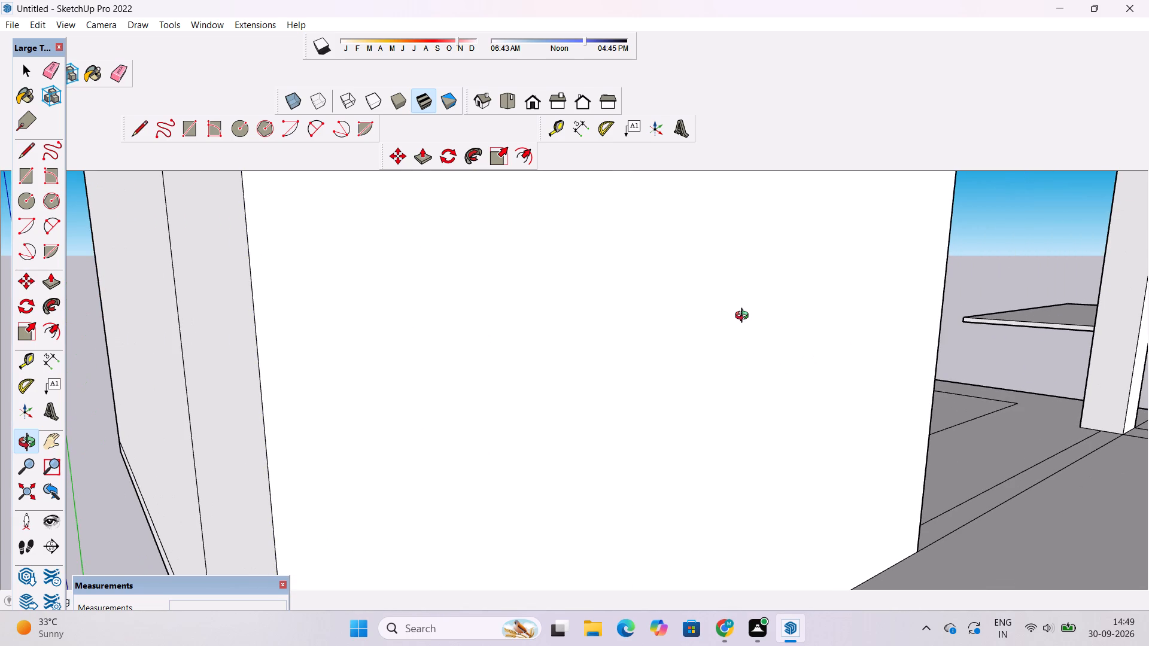
{"action": "left_click_drag", "start_coordinate": [782, 357], "coordinate": [731, 374], "text": "shift"}
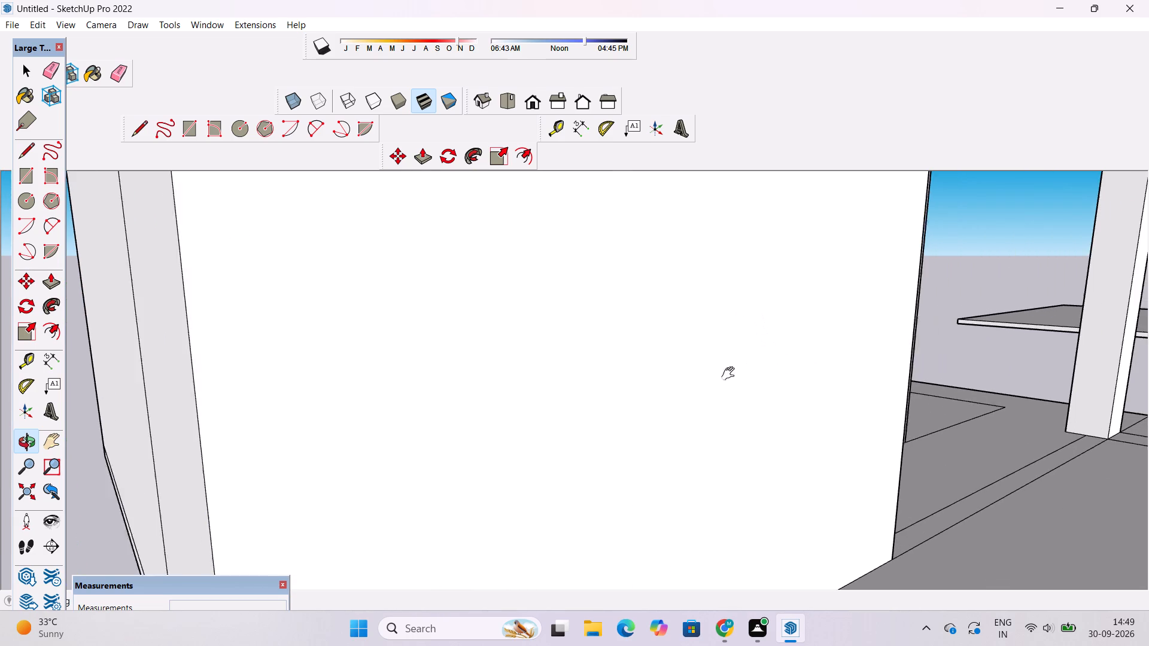
{"action": "left_click_drag", "start_coordinate": [731, 374], "coordinate": [716, 376], "text": "shift"}
{"action": "scroll", "coordinate": [682, 354], "scroll_direction": "down", "scroll_amount": 10}
{"action": "left_click_drag", "start_coordinate": [698, 377], "coordinate": [626, 434], "text": "shift"}
{"action": "left_click_drag", "start_coordinate": [625, 437], "coordinate": [513, 337]}
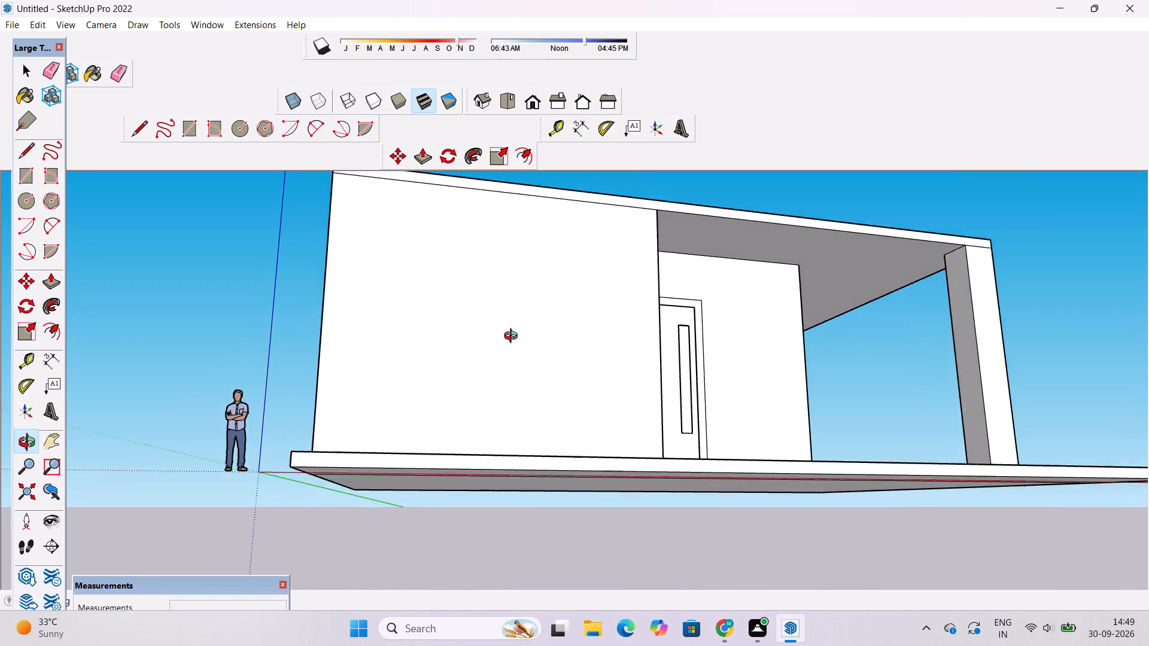
{"action": "left_click_drag", "start_coordinate": [513, 337], "coordinate": [492, 340]}
{"action": "scroll", "coordinate": [481, 343], "scroll_direction": "down", "scroll_amount": 4}
{"action": "left_click_drag", "start_coordinate": [559, 295], "coordinate": [572, 381]}
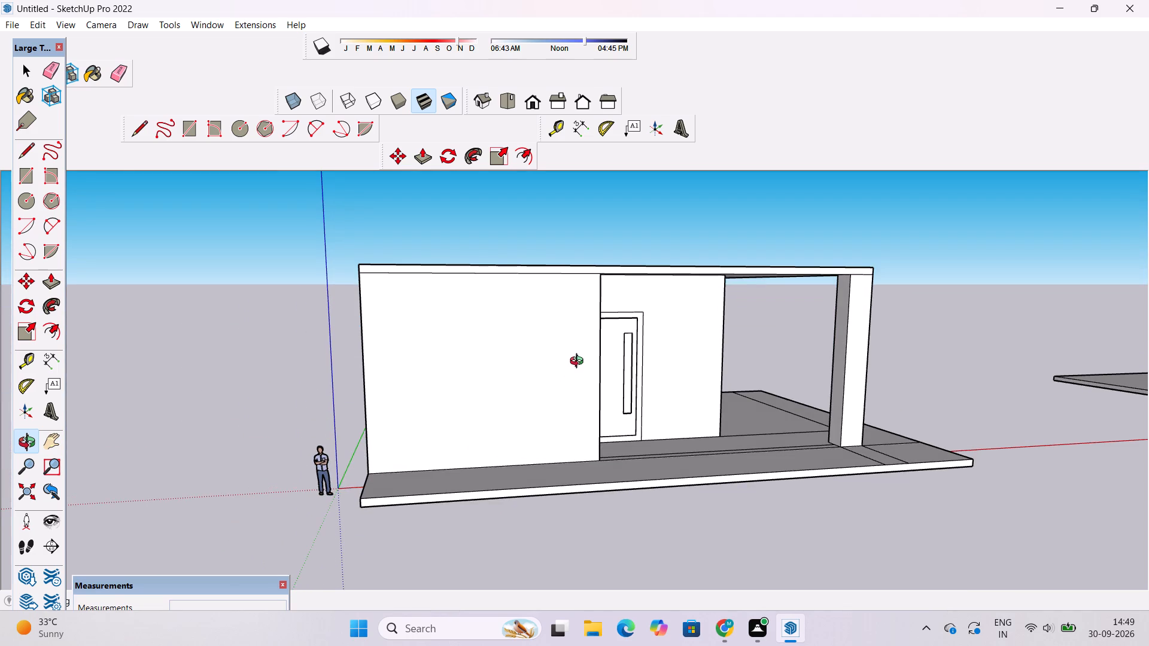
{"action": "scroll", "coordinate": [579, 362], "scroll_direction": "down", "scroll_amount": 2}
{"action": "left_click_drag", "start_coordinate": [623, 325], "coordinate": [429, 359], "text": "shift"}
{"action": "scroll", "coordinate": [424, 404], "scroll_direction": "up", "scroll_amount": 4}
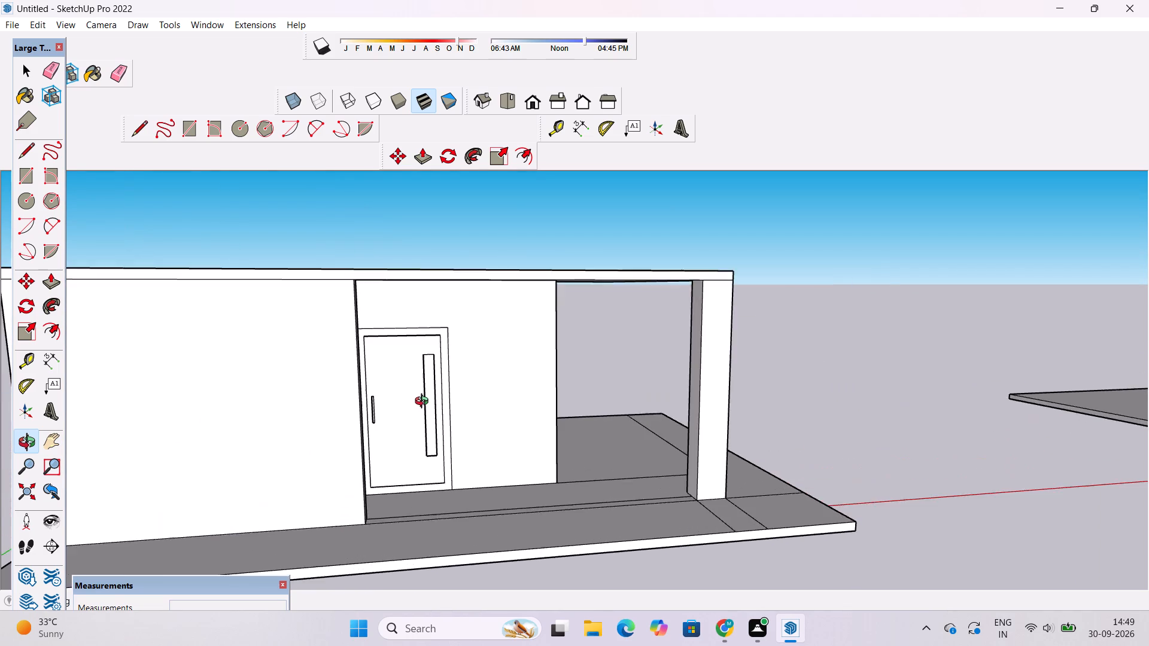
{"action": "scroll", "coordinate": [424, 403], "scroll_direction": "up", "scroll_amount": 19}
{"action": "scroll", "coordinate": [431, 380], "scroll_direction": "up", "scroll_amount": 6}
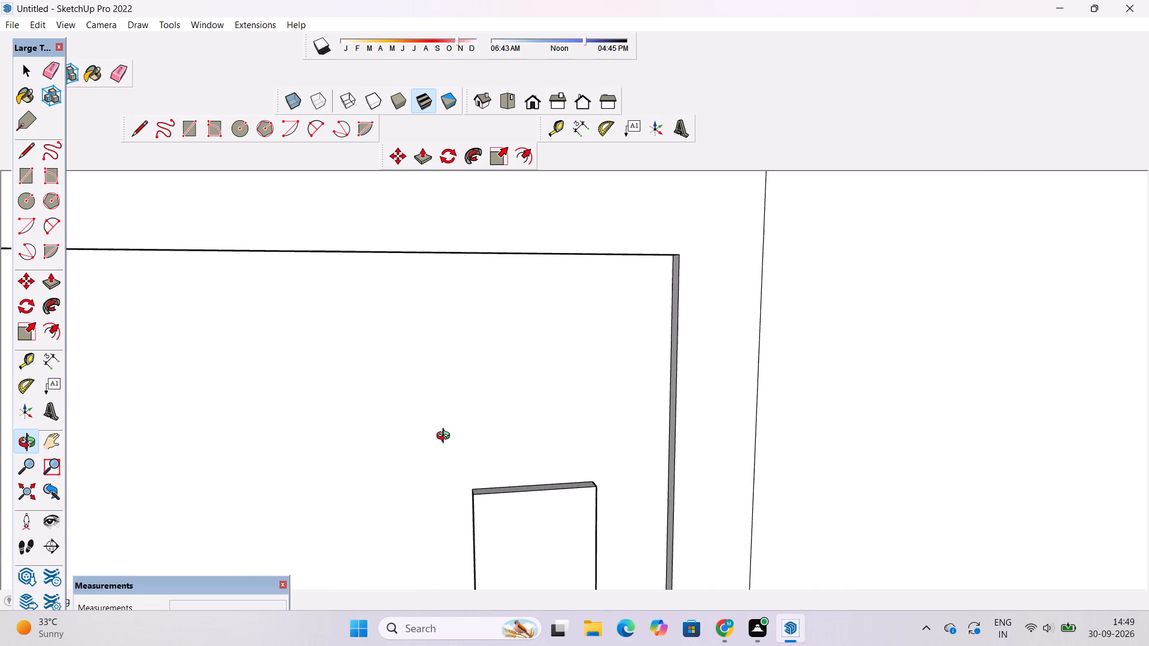
{"action": "scroll", "coordinate": [443, 427], "scroll_direction": "down", "scroll_amount": 7}
{"action": "left_click_drag", "start_coordinate": [458, 438], "coordinate": [439, 362], "text": "shift"}
{"action": "scroll", "coordinate": [439, 362], "scroll_direction": "down", "scroll_amount": 6}
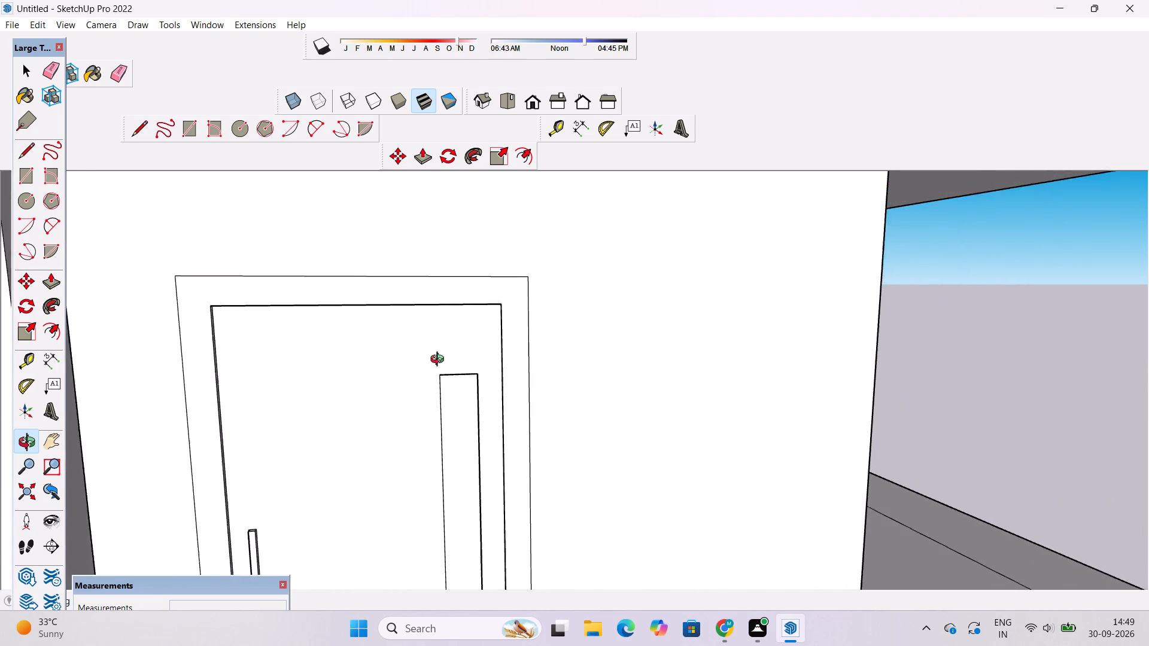
{"action": "scroll", "coordinate": [440, 361], "scroll_direction": "down", "scroll_amount": 13}
{"action": "left_click_drag", "start_coordinate": [515, 334], "coordinate": [507, 368]}
{"action": "left_click_drag", "start_coordinate": [489, 388], "coordinate": [497, 355]}
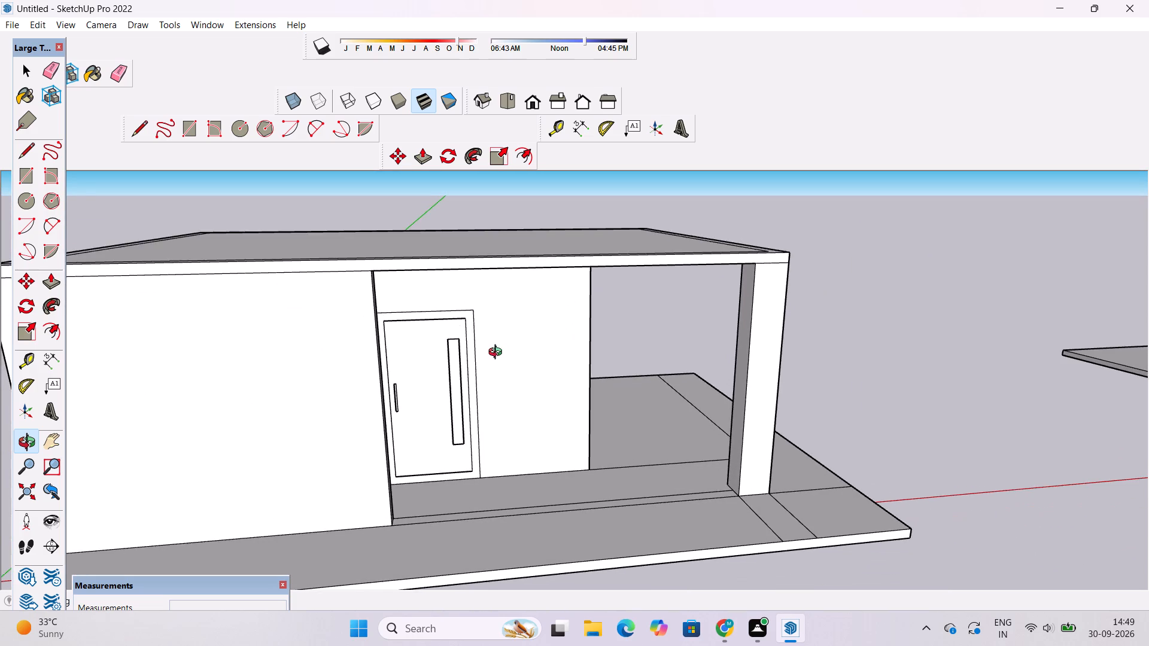
{"action": "scroll", "coordinate": [498, 354], "scroll_direction": "down", "scroll_amount": 3}
{"action": "left_click_drag", "start_coordinate": [557, 340], "coordinate": [519, 337]}
{"action": "left_click_drag", "start_coordinate": [455, 389], "coordinate": [452, 321], "text": "shift"}
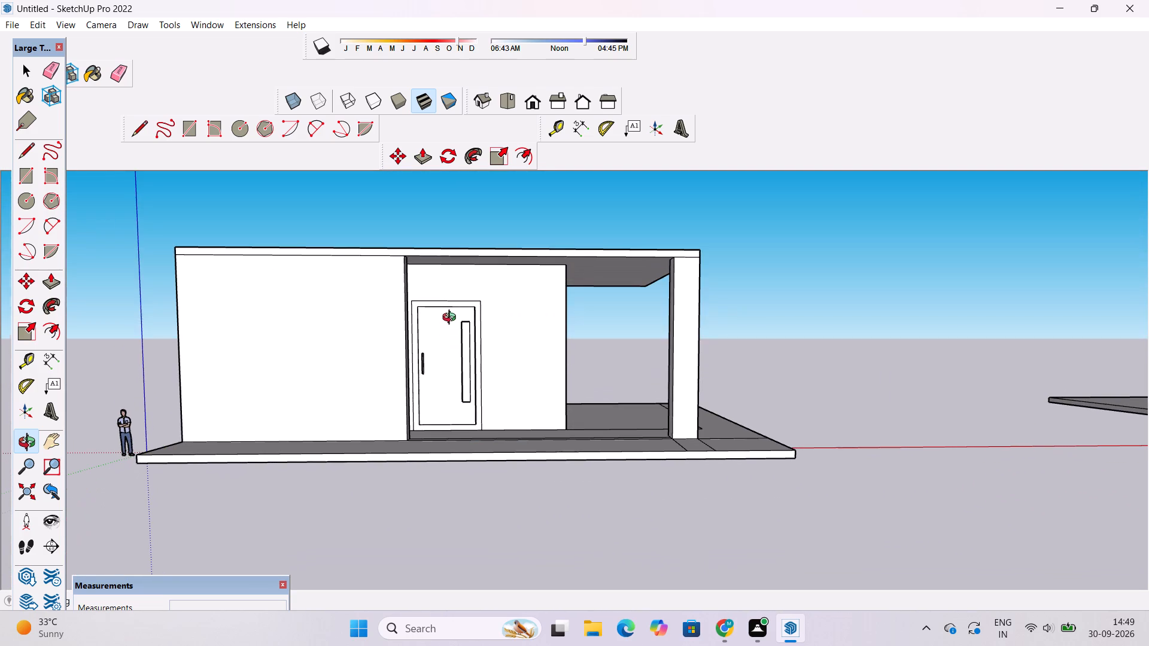
{"action": "left_click_drag", "start_coordinate": [518, 321], "coordinate": [344, 375], "text": "shift"}
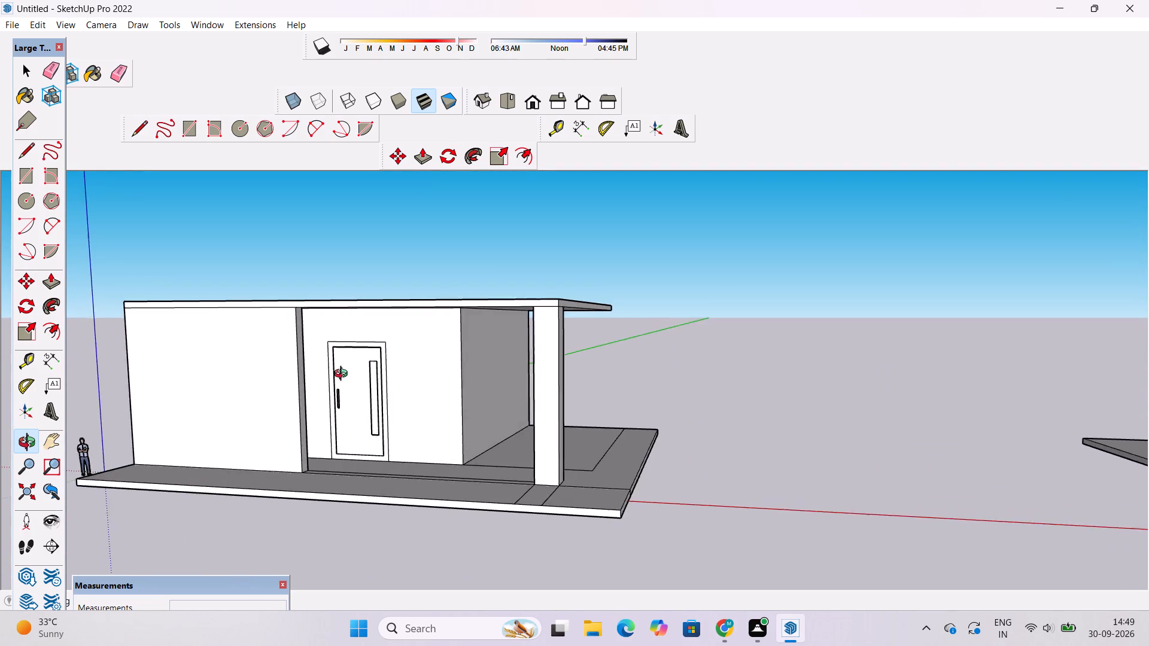
{"action": "left_click_drag", "start_coordinate": [344, 375], "coordinate": [427, 308], "text": "shift"}
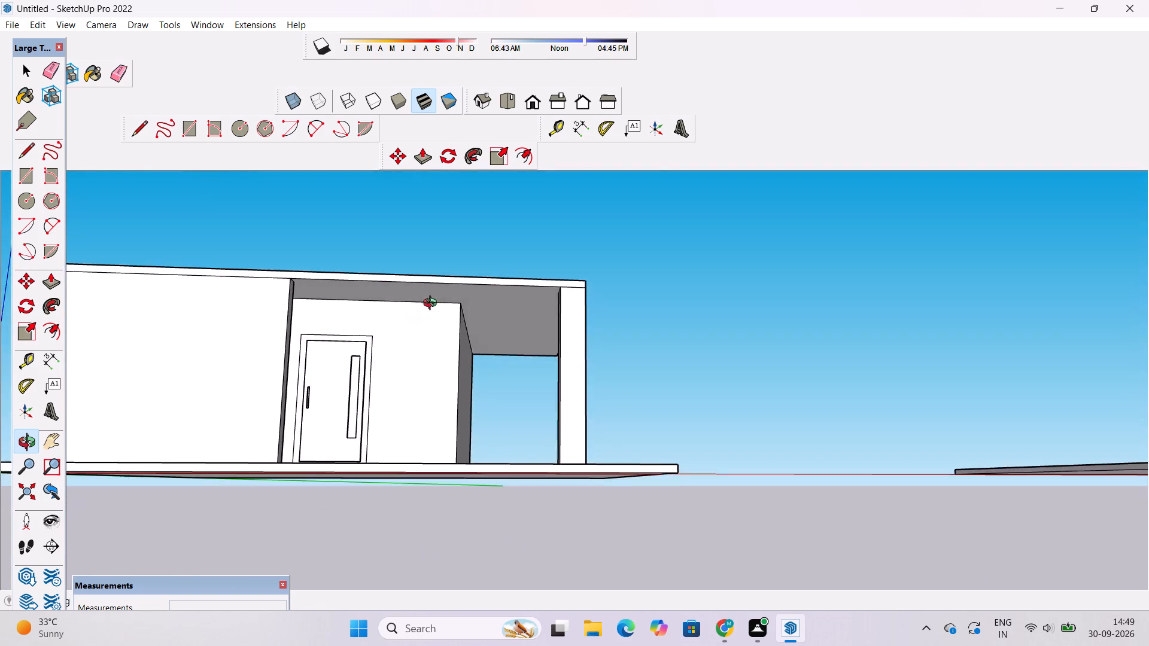
Examine the outlined roof slab and the whole building from above.
{"action": "left_click_drag", "start_coordinate": [454, 352], "coordinate": [468, 456]}
{"action": "scroll", "coordinate": [481, 318], "scroll_direction": "up", "scroll_amount": 4}
{"action": "left_click_drag", "start_coordinate": [496, 324], "coordinate": [489, 449]}
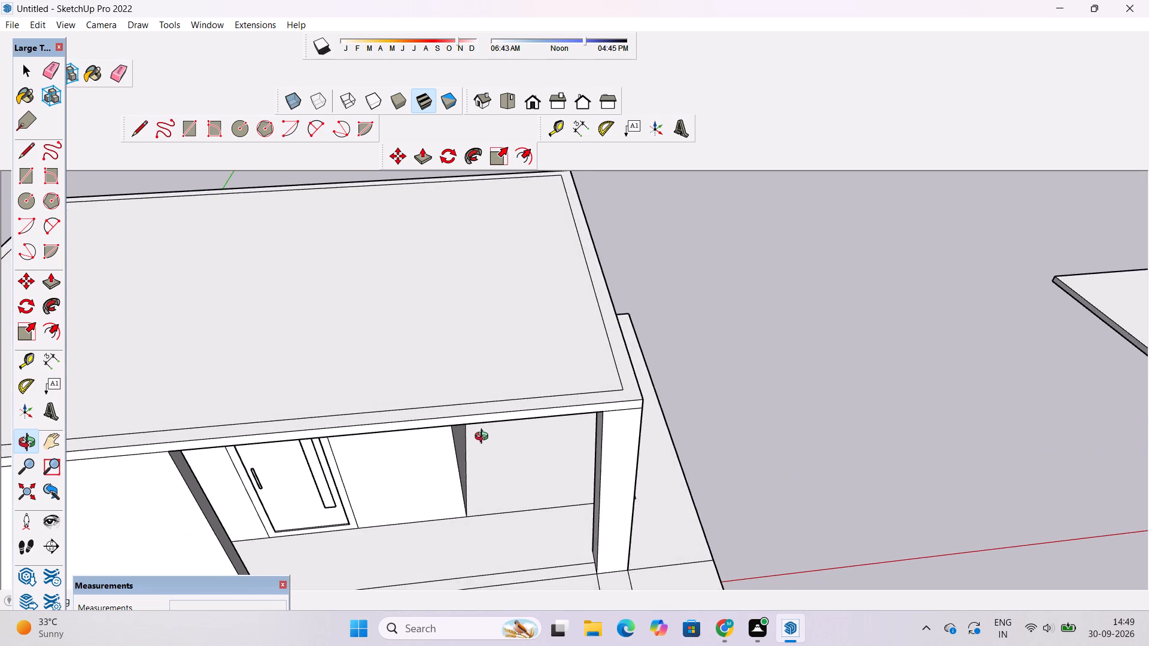
{"action": "scroll", "coordinate": [490, 404], "scroll_direction": "down", "scroll_amount": 6}
{"action": "left_click_drag", "start_coordinate": [500, 400], "coordinate": [472, 403]}
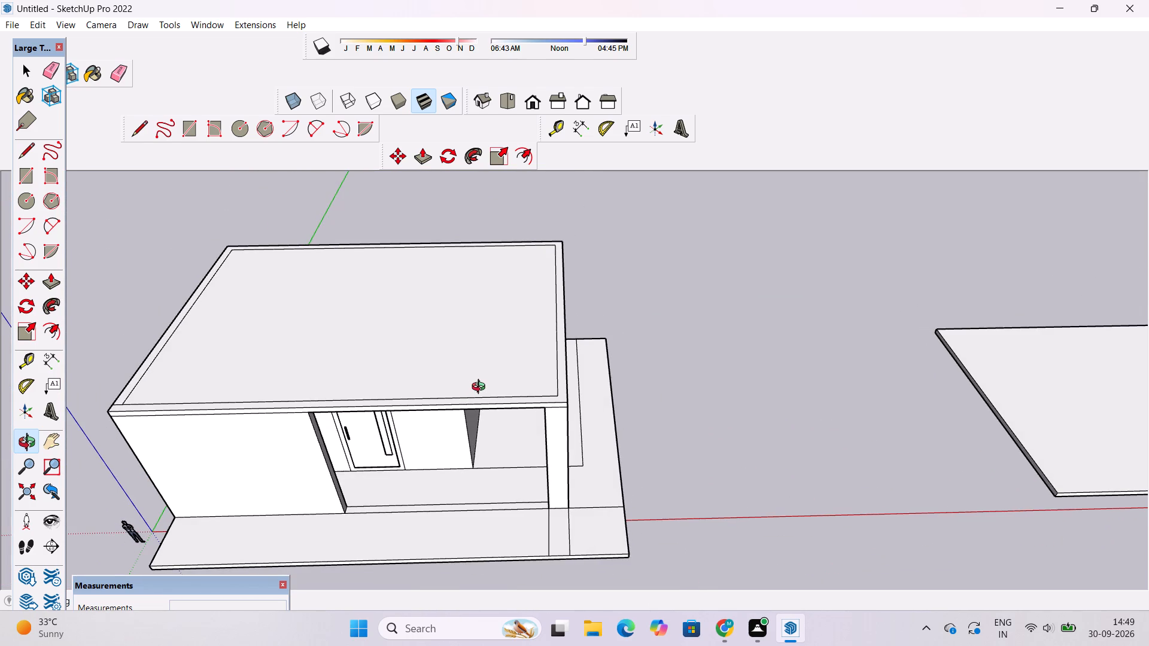
{"action": "scroll", "coordinate": [481, 388], "scroll_direction": "down", "scroll_amount": 4}
{"action": "left_click_drag", "start_coordinate": [481, 388], "coordinate": [481, 352]}
{"action": "left_click_drag", "start_coordinate": [470, 354], "coordinate": [573, 372], "text": "shift"}
{"action": "scroll", "coordinate": [528, 400], "scroll_direction": "up", "scroll_amount": 2}
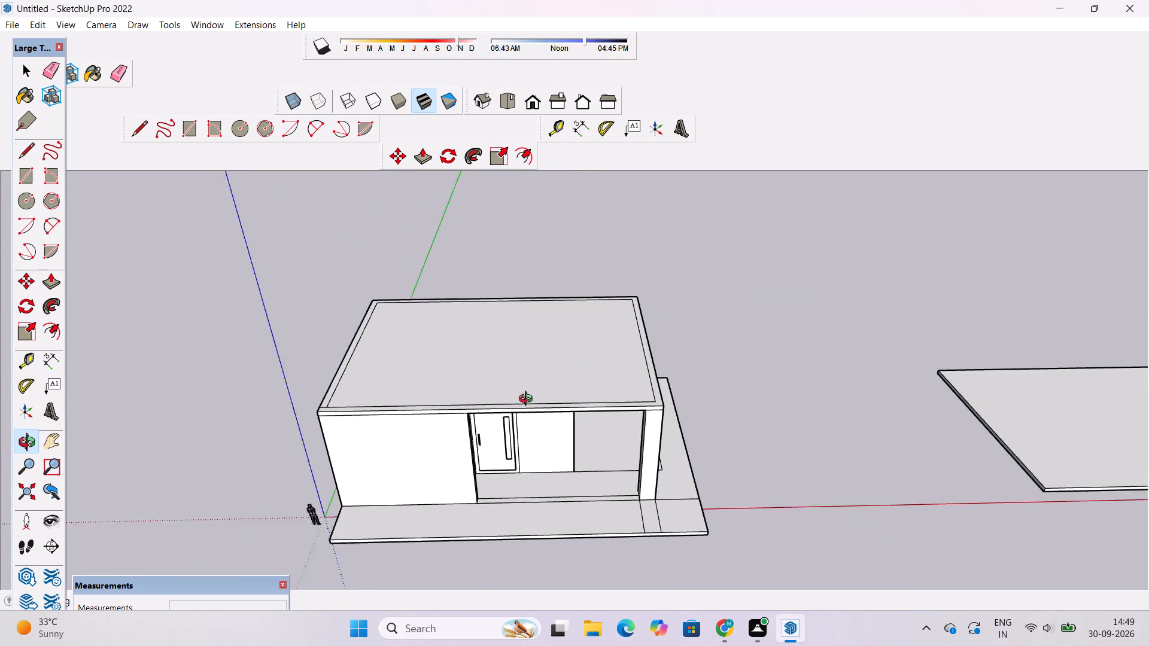
{"action": "scroll", "coordinate": [528, 400], "scroll_direction": "up", "scroll_amount": 2}
{"action": "left_click_drag", "start_coordinate": [454, 392], "coordinate": [621, 392], "text": "shift"}
{"action": "scroll", "coordinate": [503, 409], "scroll_direction": "up", "scroll_amount": 1}
{"action": "left_click_drag", "start_coordinate": [508, 404], "coordinate": [515, 455]}
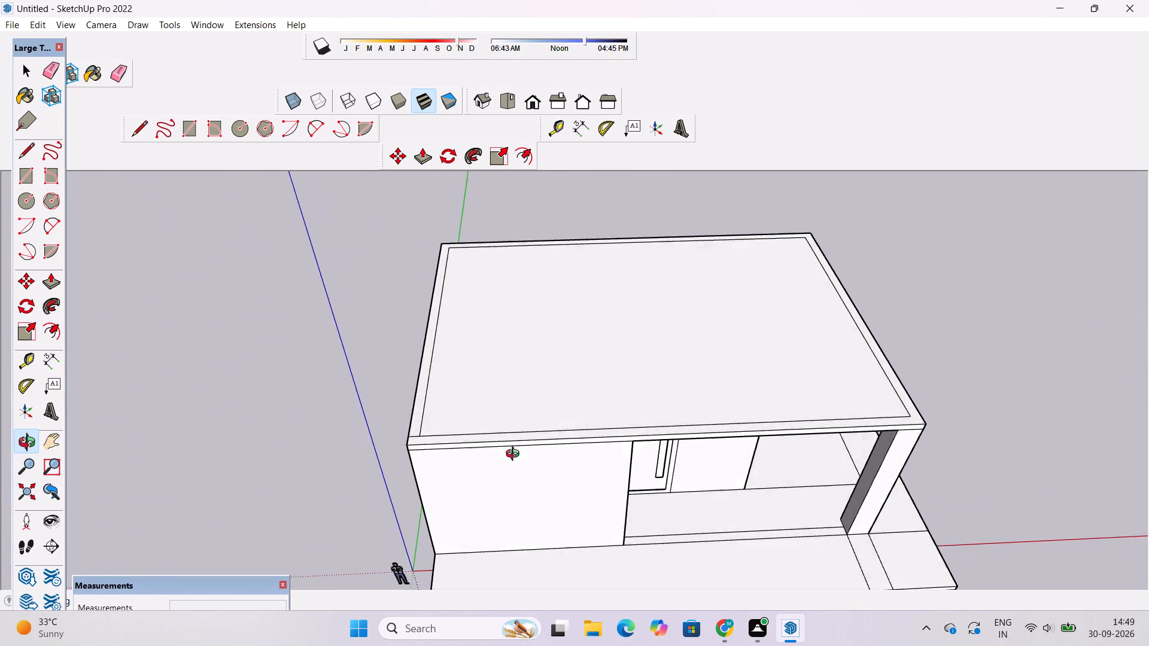
Examine the outlined roof slab and the porch front from above.
{"action": "left_click_drag", "start_coordinate": [515, 455], "coordinate": [515, 483]}
{"action": "scroll", "coordinate": [518, 456], "scroll_direction": "up", "scroll_amount": 3}
{"action": "left_click_drag", "start_coordinate": [513, 452], "coordinate": [482, 465], "text": "shift"}
{"action": "left_click_drag", "start_coordinate": [482, 465], "coordinate": [476, 397]}
{"action": "scroll", "coordinate": [474, 397], "scroll_direction": "up", "scroll_amount": 2}
{"action": "left_click_drag", "start_coordinate": [474, 397], "coordinate": [448, 406], "text": "shift"}
{"action": "scroll", "coordinate": [438, 399], "scroll_direction": "down", "scroll_amount": 3}
{"action": "left_click_drag", "start_coordinate": [448, 396], "coordinate": [394, 416], "text": "shift"}
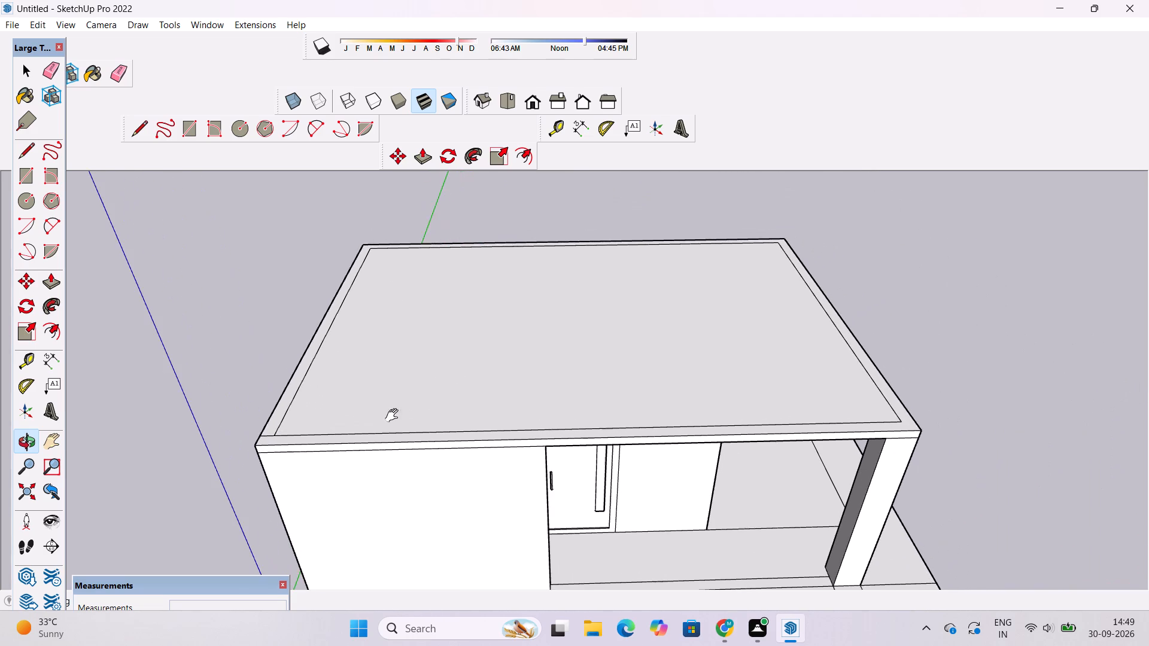
{"action": "left_click_drag", "start_coordinate": [396, 418], "coordinate": [396, 405]}
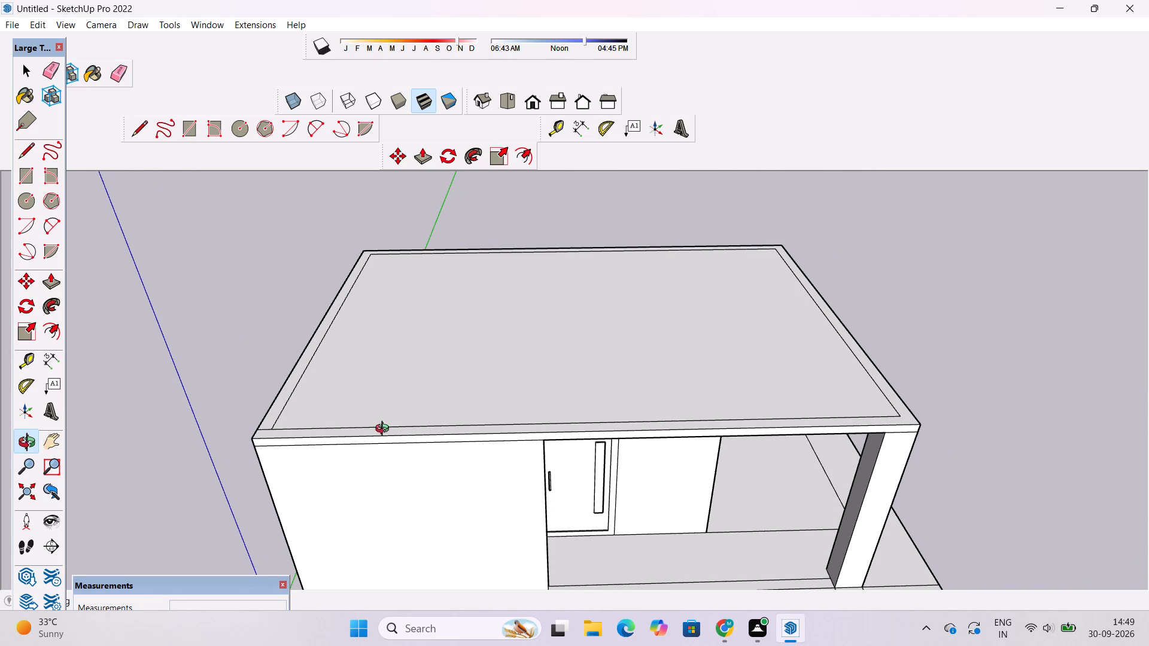
{"action": "left_click_drag", "start_coordinate": [396, 470], "coordinate": [407, 444]}
{"action": "left_click_drag", "start_coordinate": [407, 444], "coordinate": [393, 515], "text": "shift"}
{"action": "scroll", "coordinate": [399, 490], "scroll_direction": "up", "scroll_amount": 1}
{"action": "scroll", "coordinate": [376, 443], "scroll_direction": "down", "scroll_amount": 6}
{"action": "left_click_drag", "start_coordinate": [381, 471], "coordinate": [382, 523]}
{"action": "scroll", "coordinate": [387, 518], "scroll_direction": "up", "scroll_amount": 2}
{"action": "left_click_drag", "start_coordinate": [387, 508], "coordinate": [348, 507], "text": "shift"}
{"action": "scroll", "coordinate": [396, 480], "scroll_direction": "up", "scroll_amount": 1}
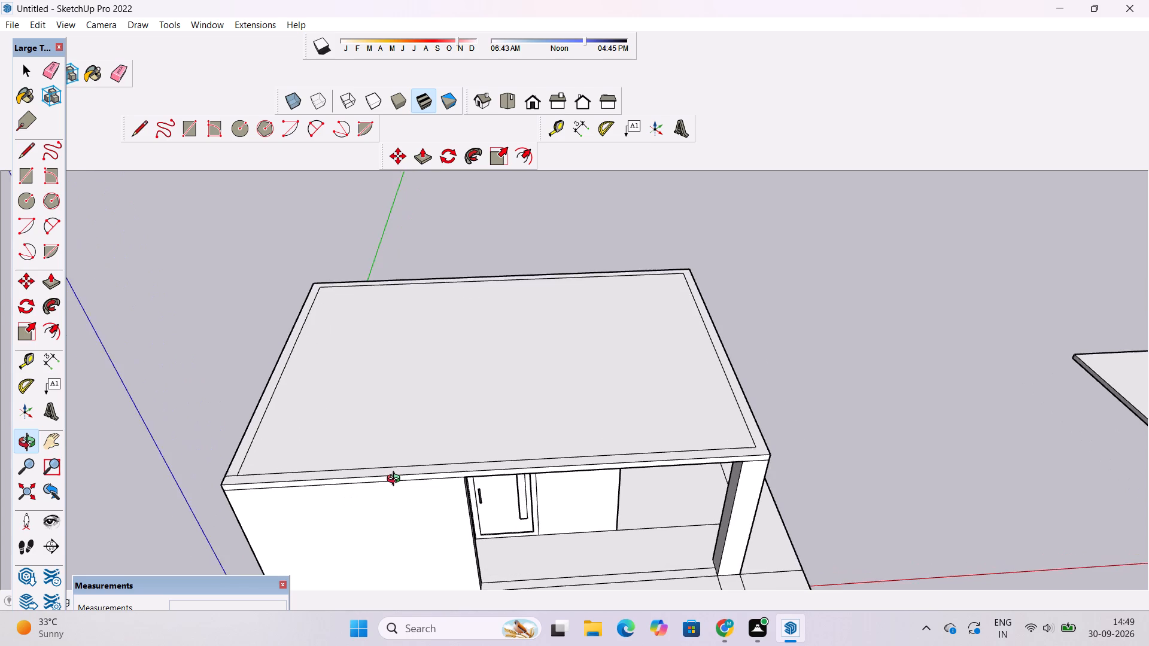
Pull the narrow border face around the roof slab up 14' to form the upper perimeter walls.
{"action": "scroll", "coordinate": [396, 480], "scroll_direction": "up", "scroll_amount": 1}
{"action": "key", "text": "p"}
{"action": "left_click", "coordinate": [452, 467]}
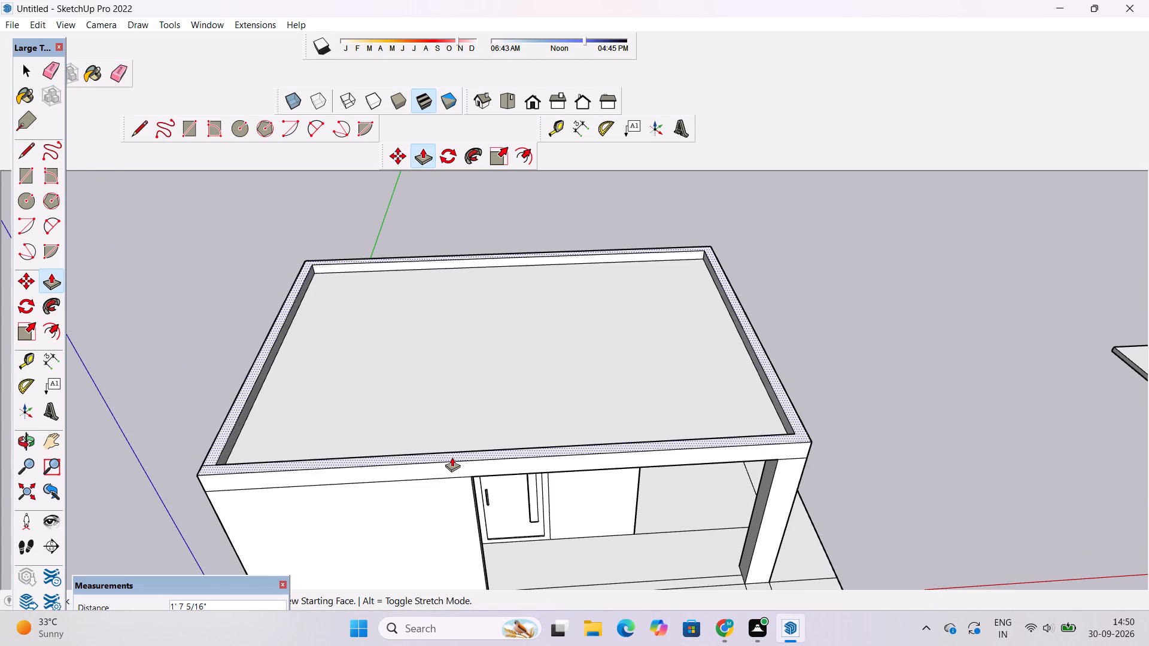
{"action": "scroll", "coordinate": [452, 457], "scroll_direction": "down", "scroll_amount": 5}
{"action": "scroll", "coordinate": [449, 444], "scroll_direction": "up", "scroll_amount": 3}
{"action": "scroll", "coordinate": [449, 434], "scroll_direction": "down", "scroll_amount": 2}
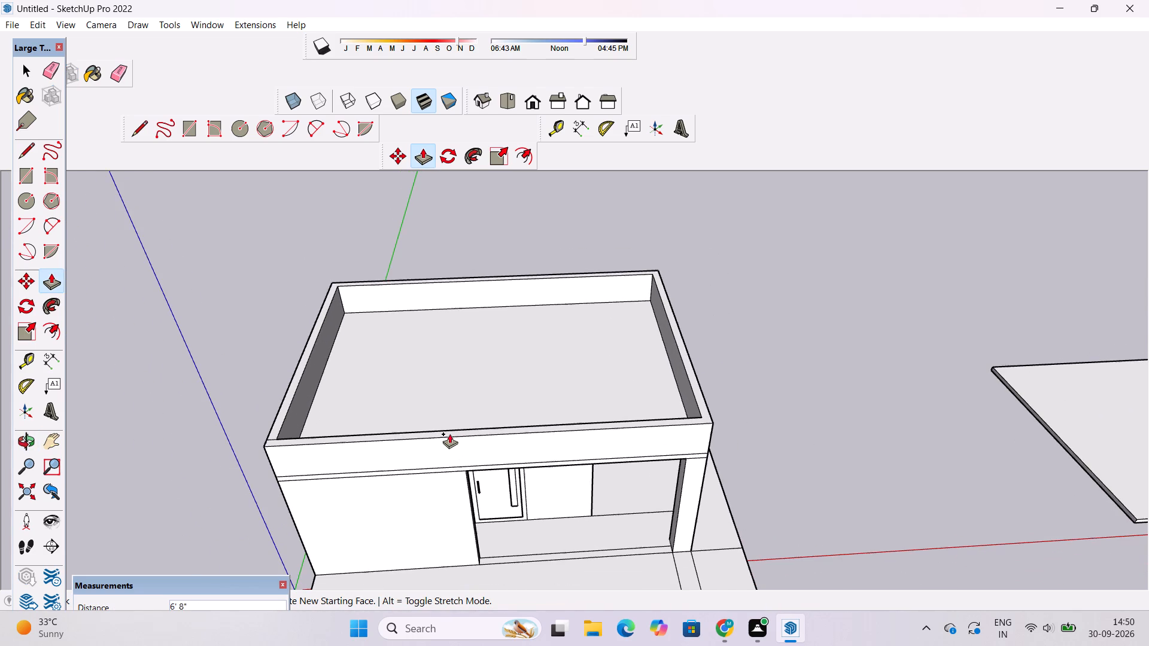
{"action": "key", "text": "o"}
{"action": "left_click_drag", "start_coordinate": [457, 479], "coordinate": [457, 403]}
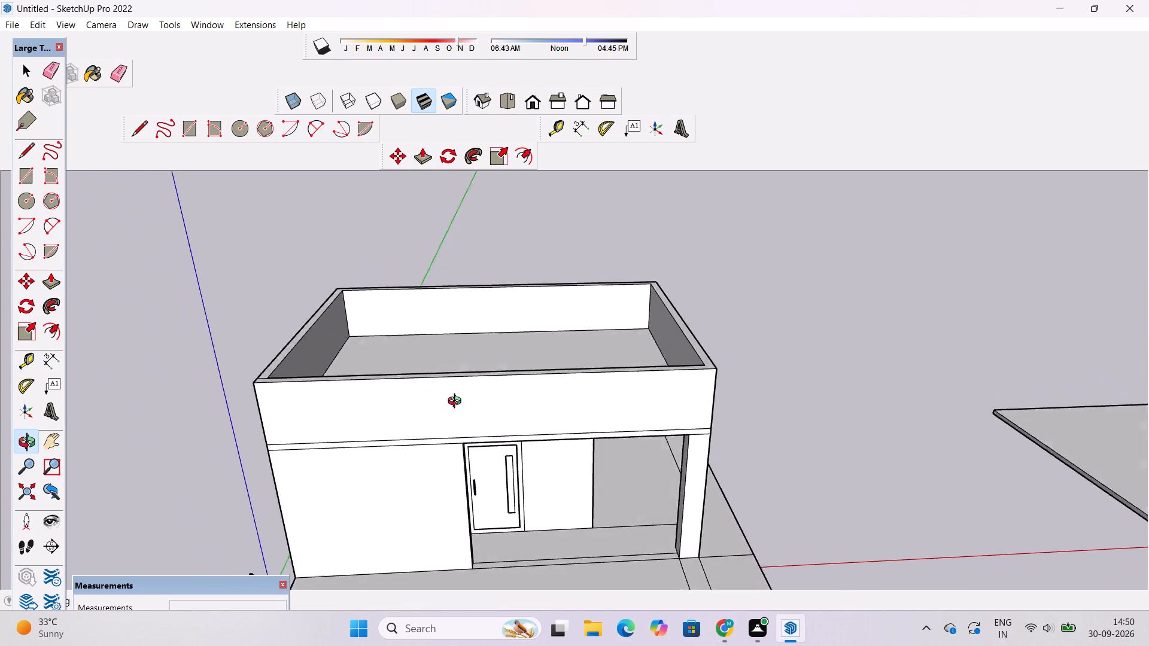
{"action": "left_click_drag", "start_coordinate": [457, 403], "coordinate": [463, 349]}
{"action": "scroll", "coordinate": [463, 349], "scroll_direction": "down", "scroll_amount": 4}
{"action": "left_click_drag", "start_coordinate": [463, 352], "coordinate": [457, 436], "text": "shift"}
{"action": "scroll", "coordinate": [457, 437], "scroll_direction": "up", "scroll_amount": 3}
{"action": "left_click_drag", "start_coordinate": [457, 437], "coordinate": [454, 426]}
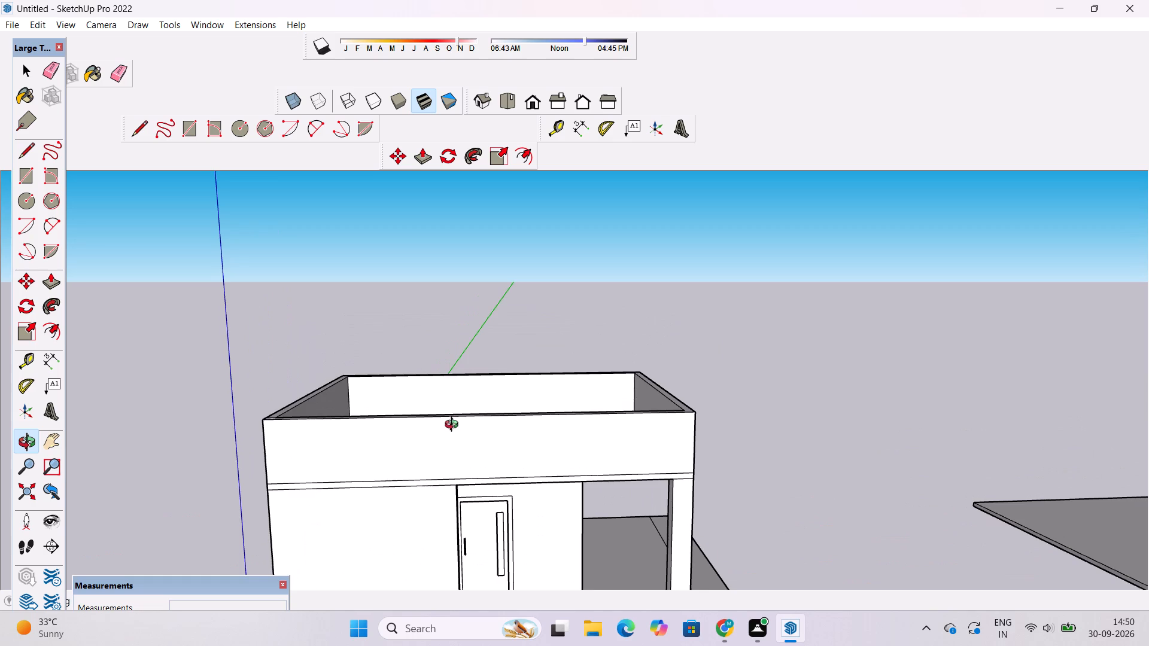
{"action": "left_click_drag", "start_coordinate": [453, 433], "coordinate": [445, 406], "text": "shift"}
{"action": "scroll", "coordinate": [445, 416], "scroll_direction": "up", "scroll_amount": 1}
{"action": "key", "text": "p"}
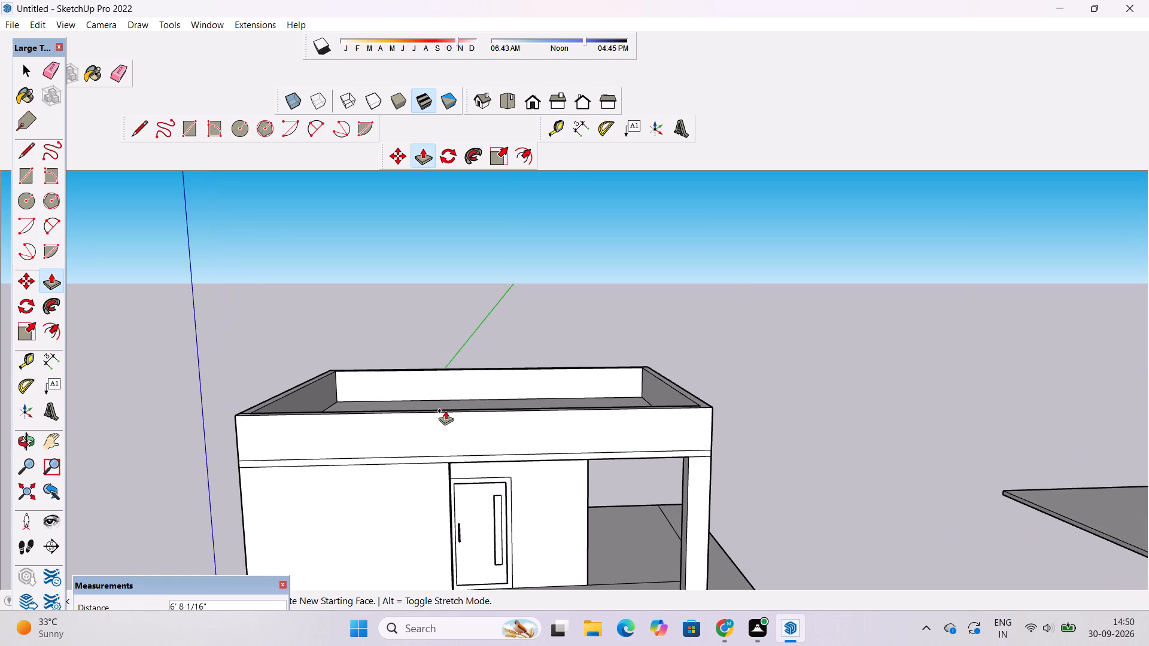
{"action": "scroll", "coordinate": [445, 386], "scroll_direction": "down", "scroll_amount": 3}
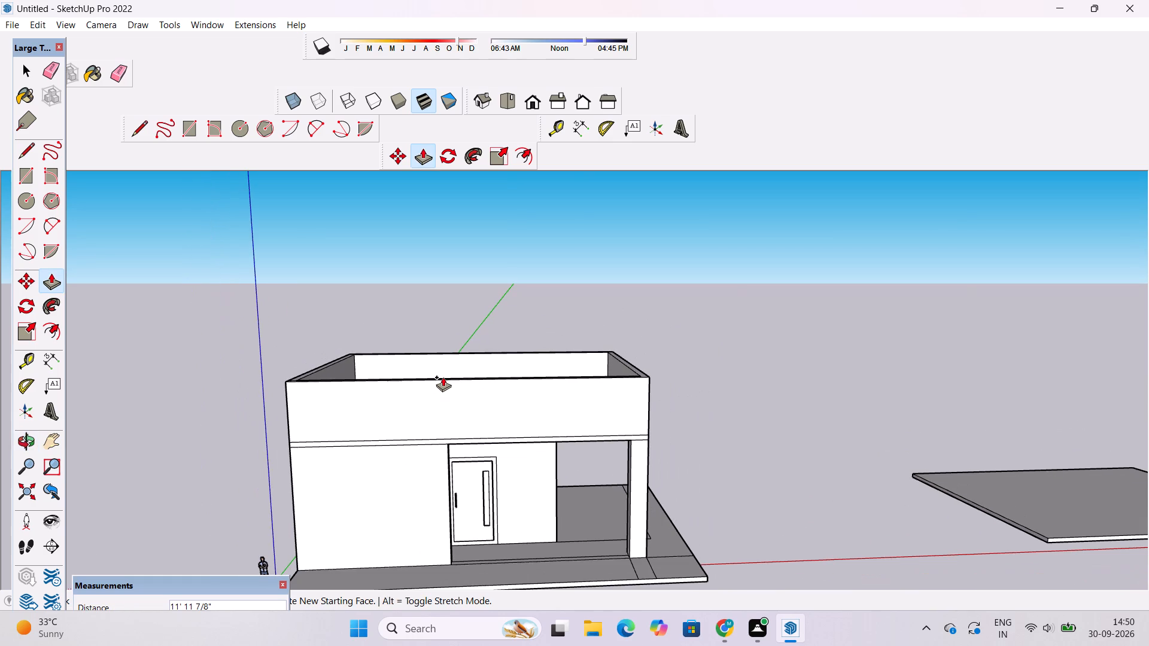
{"action": "scroll", "coordinate": [443, 377], "scroll_direction": "up", "scroll_amount": 1}
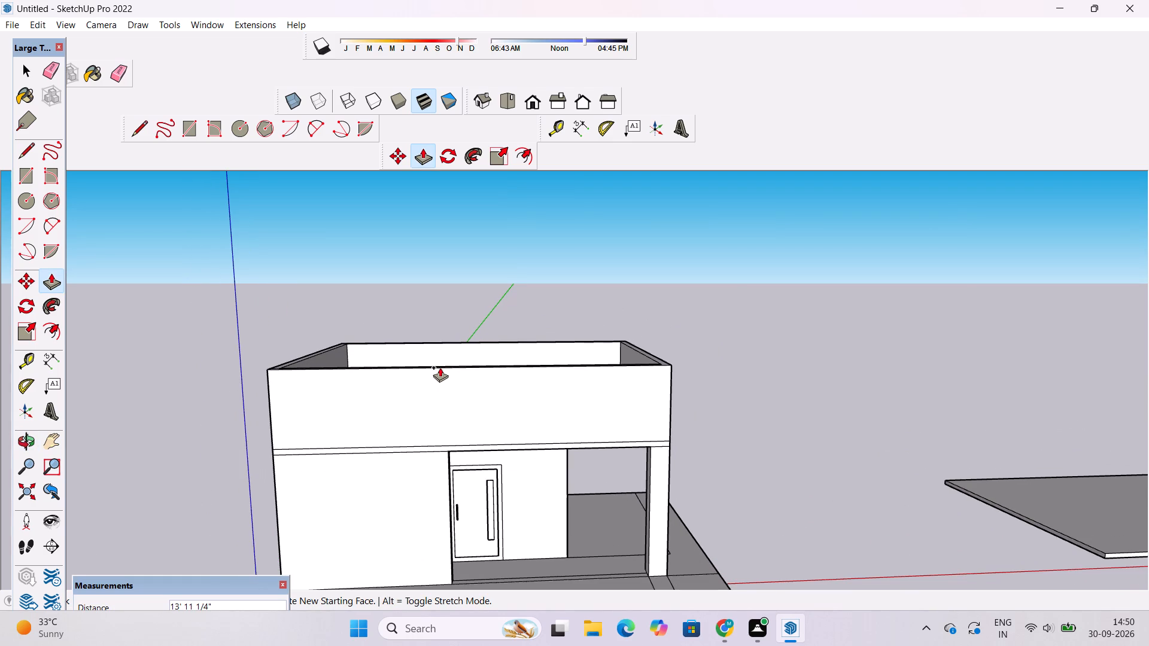
{"action": "key", "text": "1"}
{"action": "type", "text": "4'"}
{"action": "key", "text": "Return"}
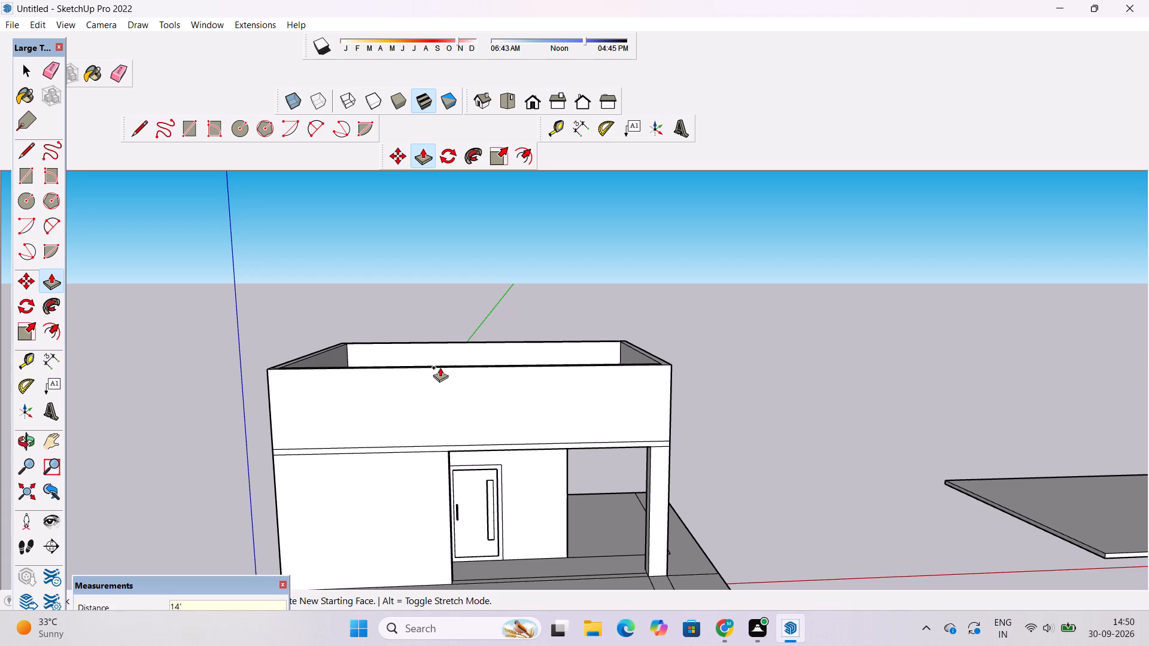
Examine the raised upper walls and the whole building from the front and from above.
{"action": "key", "text": "o"}
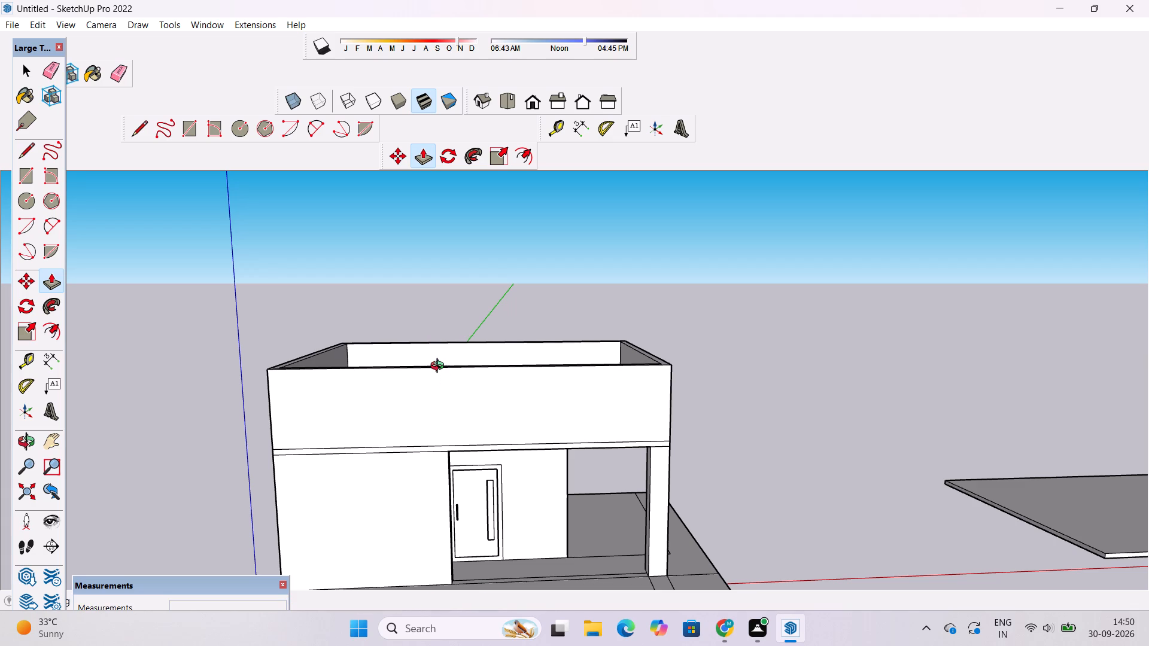
{"action": "scroll", "coordinate": [407, 359], "scroll_direction": "down", "scroll_amount": 4}
{"action": "scroll", "coordinate": [411, 359], "scroll_direction": "up", "scroll_amount": 2}
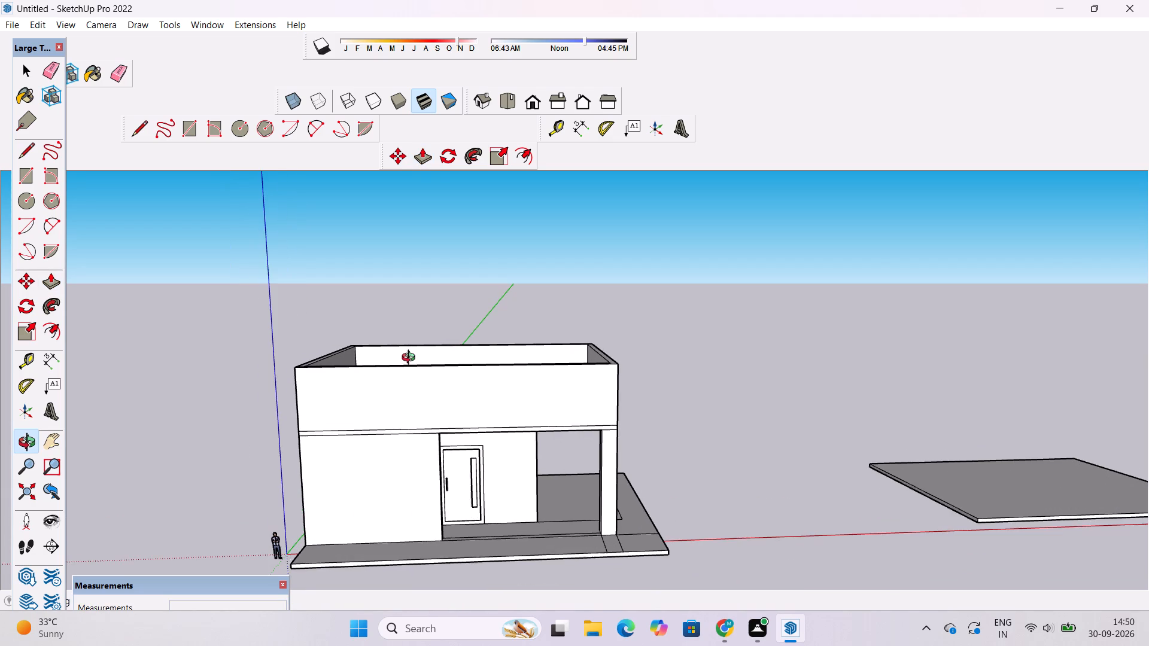
{"action": "left_click_drag", "start_coordinate": [415, 379], "coordinate": [421, 467]}
{"action": "scroll", "coordinate": [392, 431], "scroll_direction": "up", "scroll_amount": 2}
{"action": "scroll", "coordinate": [345, 294], "scroll_direction": "up", "scroll_amount": 1}
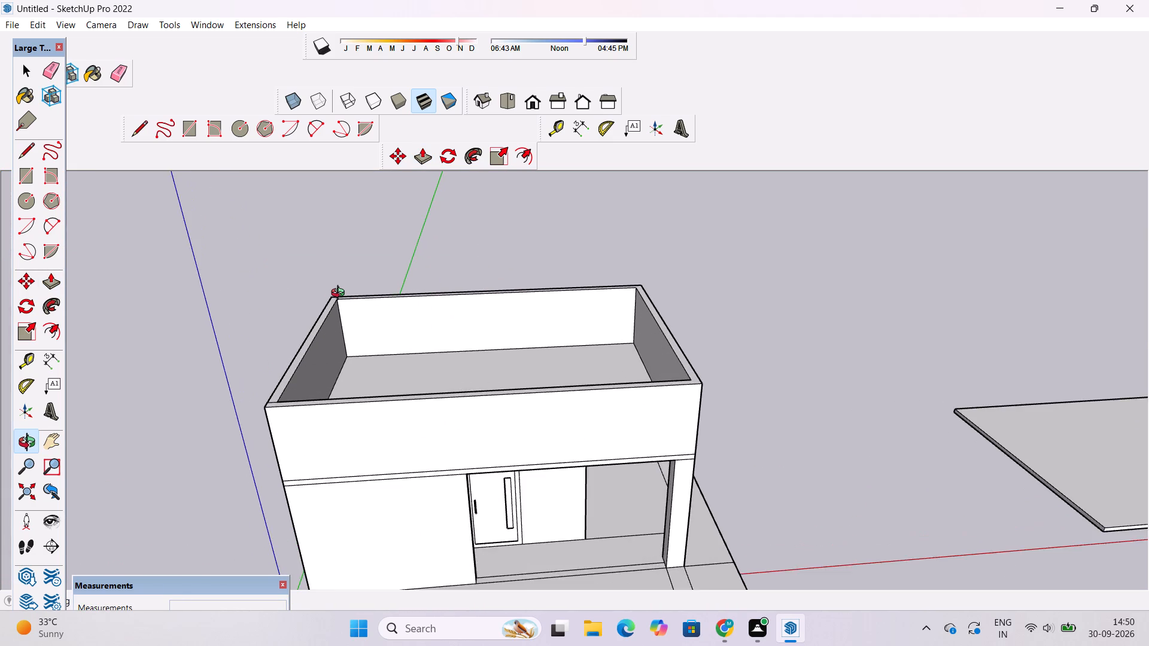
{"action": "scroll", "coordinate": [338, 294], "scroll_direction": "up", "scroll_amount": 1}
{"action": "left_click_drag", "start_coordinate": [346, 393], "coordinate": [342, 508]}
{"action": "scroll", "coordinate": [342, 505], "scroll_direction": "up", "scroll_amount": 2}
{"action": "left_click_drag", "start_coordinate": [338, 493], "coordinate": [355, 371], "text": "shift"}
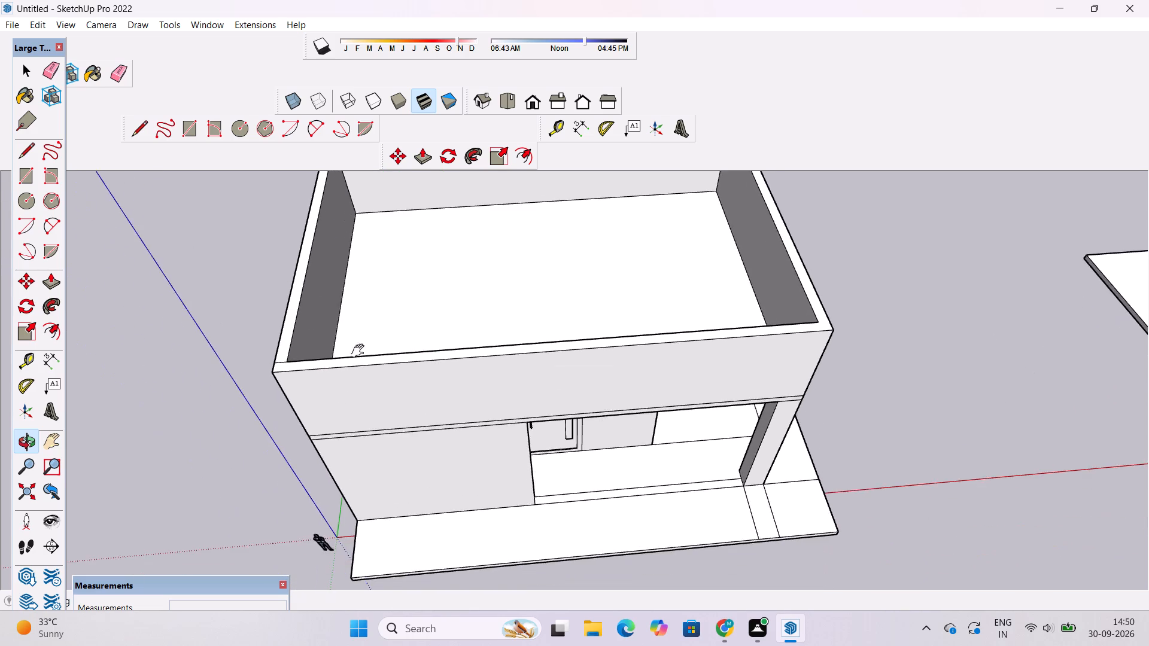
{"action": "left_click_drag", "start_coordinate": [352, 359], "coordinate": [333, 456]}
Place a guide line 10' in from the outer side edge on the front upper wall's top, at the non-porch corner.
{"action": "scroll", "coordinate": [280, 432], "scroll_direction": "up", "scroll_amount": 7}
{"action": "left_click_drag", "start_coordinate": [287, 426], "coordinate": [291, 459], "text": "shift"}
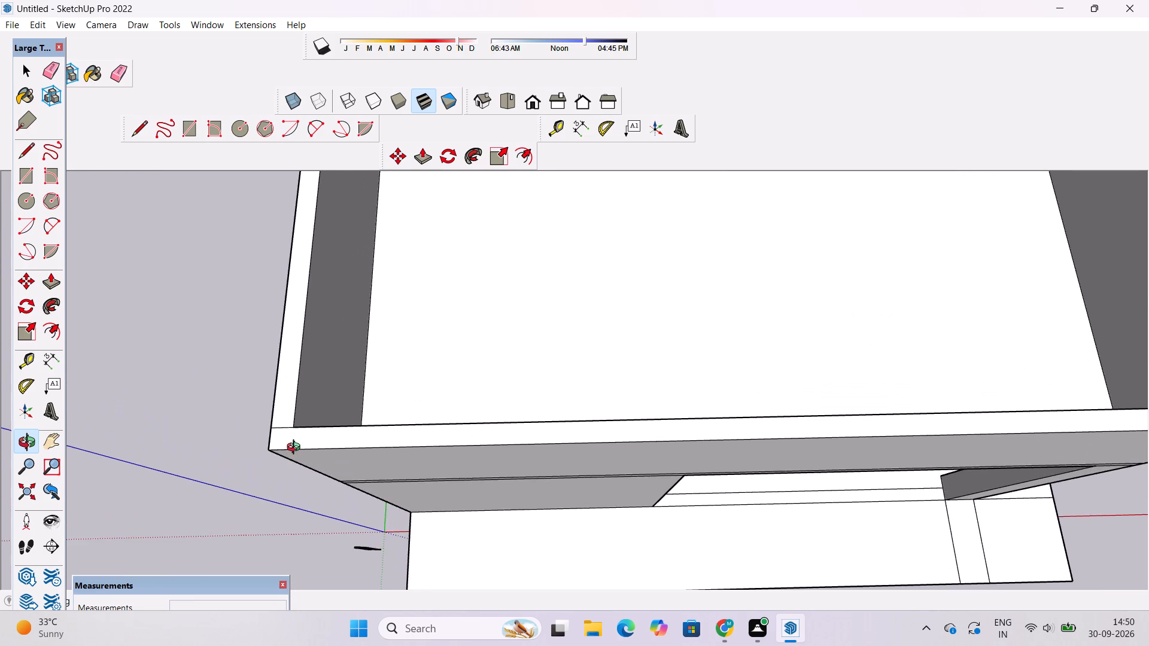
{"action": "scroll", "coordinate": [296, 448], "scroll_direction": "up", "scroll_amount": 6}
{"action": "scroll", "coordinate": [296, 442], "scroll_direction": "down", "scroll_amount": 2}
{"action": "left_click_drag", "start_coordinate": [349, 439], "coordinate": [296, 432], "text": "shift"}
{"action": "scroll", "coordinate": [337, 437], "scroll_direction": "up", "scroll_amount": 1}
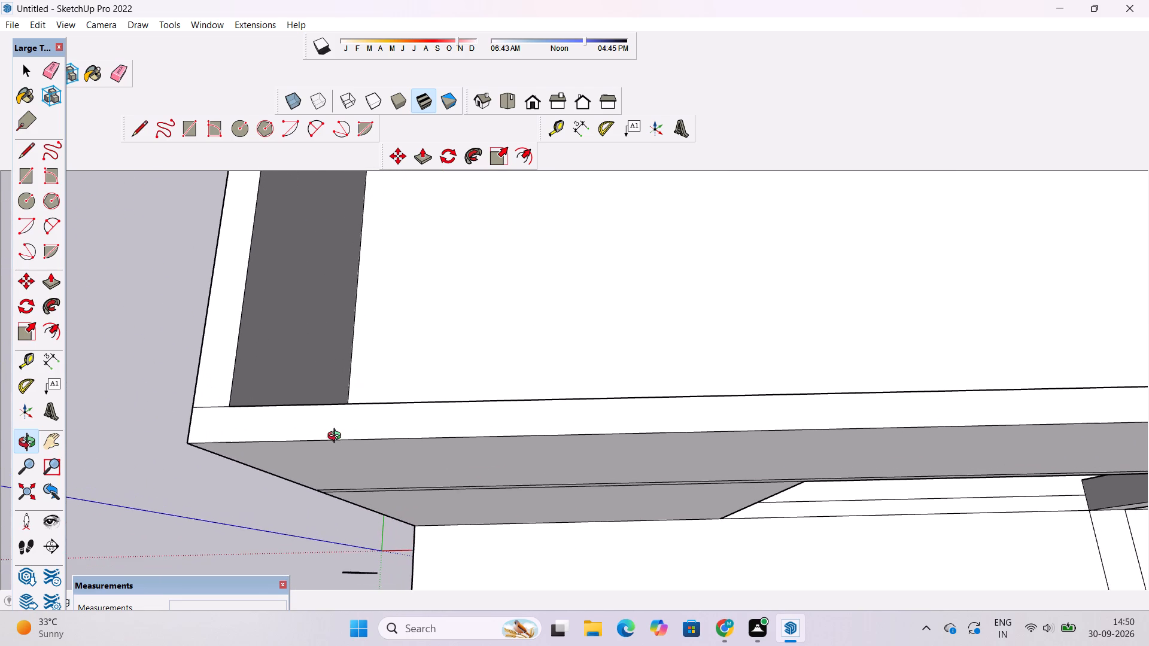
{"action": "left_click_drag", "start_coordinate": [338, 438], "coordinate": [254, 357], "text": "shift"}
{"action": "left_click_drag", "start_coordinate": [290, 409], "coordinate": [288, 450]}
{"action": "scroll", "coordinate": [291, 446], "scroll_direction": "up", "scroll_amount": 2}
{"action": "left_click_drag", "start_coordinate": [291, 445], "coordinate": [332, 359], "text": "shift"}
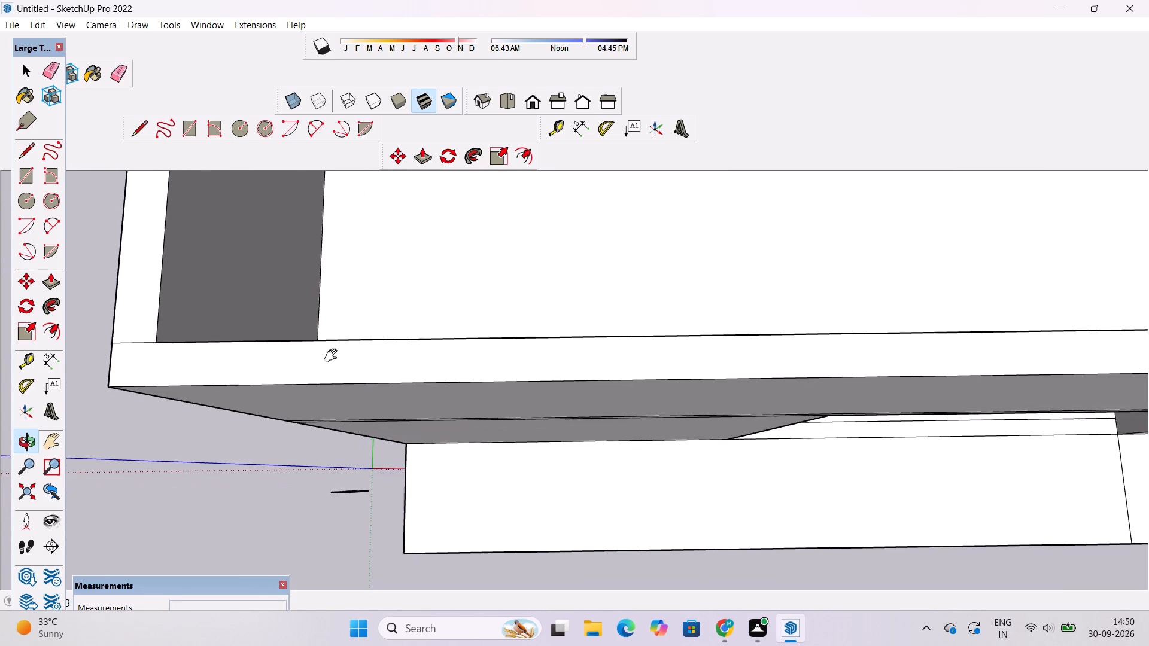
{"action": "scroll", "coordinate": [333, 356], "scroll_direction": "down", "scroll_amount": 4}
{"action": "key", "text": "t"}
{"action": "scroll", "coordinate": [301, 367], "scroll_direction": "down", "scroll_amount": 4}
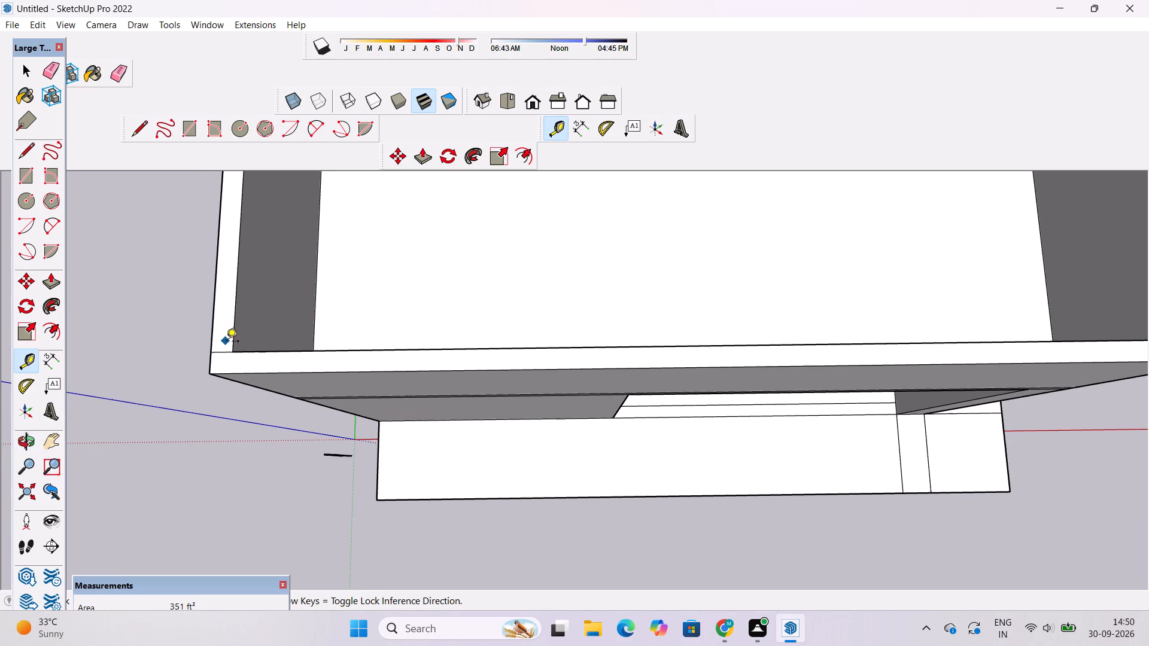
{"action": "left_click", "coordinate": [214, 364]}
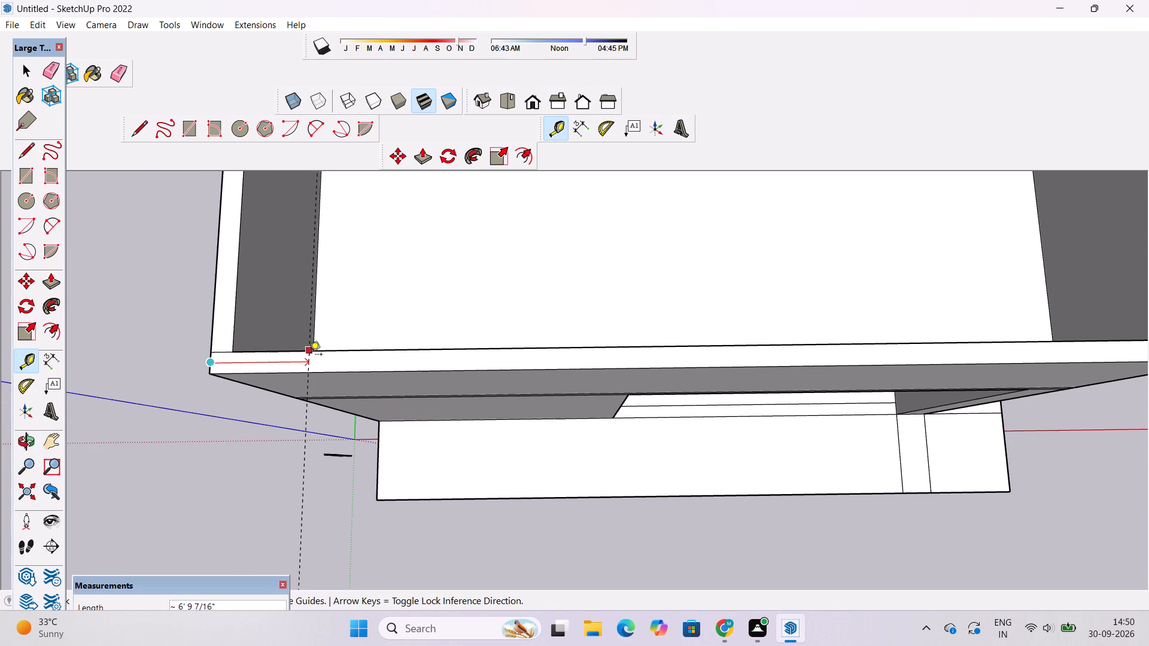
{"action": "scroll", "coordinate": [309, 355], "scroll_direction": "down", "scroll_amount": 2}
{"action": "scroll", "coordinate": [346, 356], "scroll_direction": "up", "scroll_amount": 3}
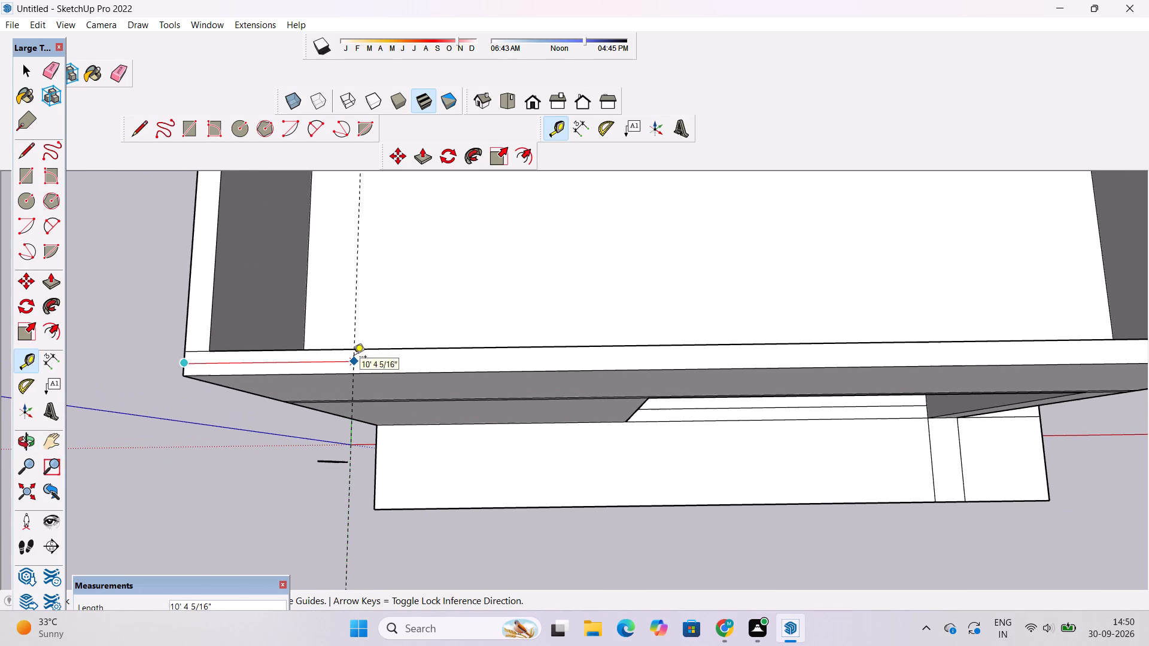
{"action": "type", "text": "10"}
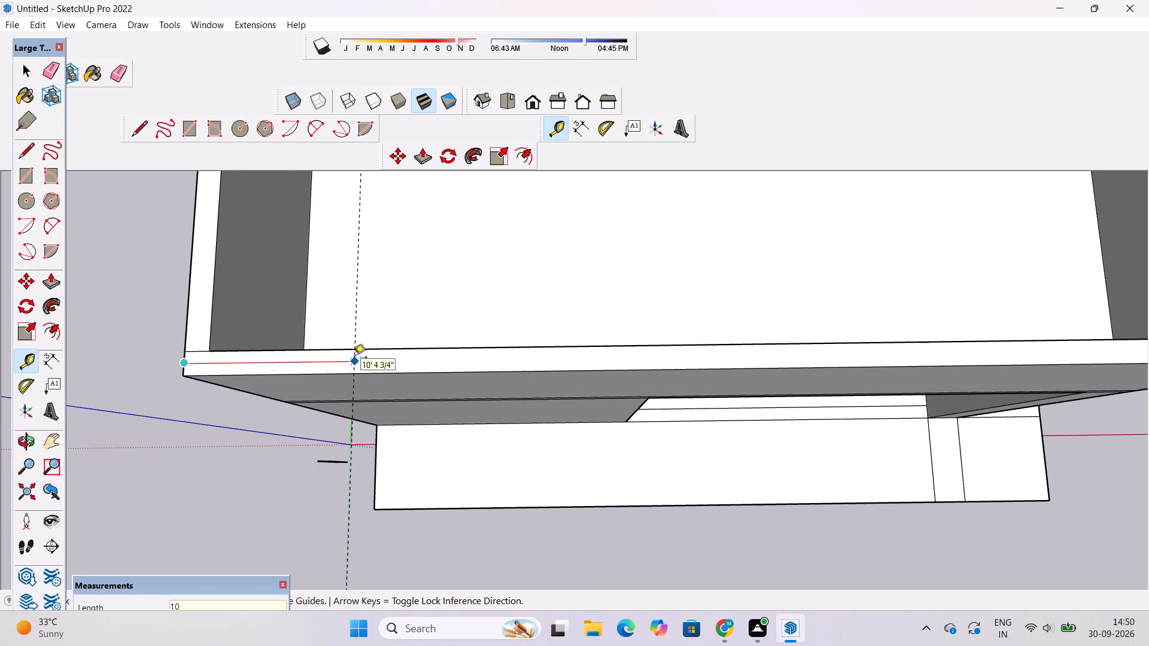
{"action": "key", "text": "apostrophe"}
{"action": "key", "text": "Return"}
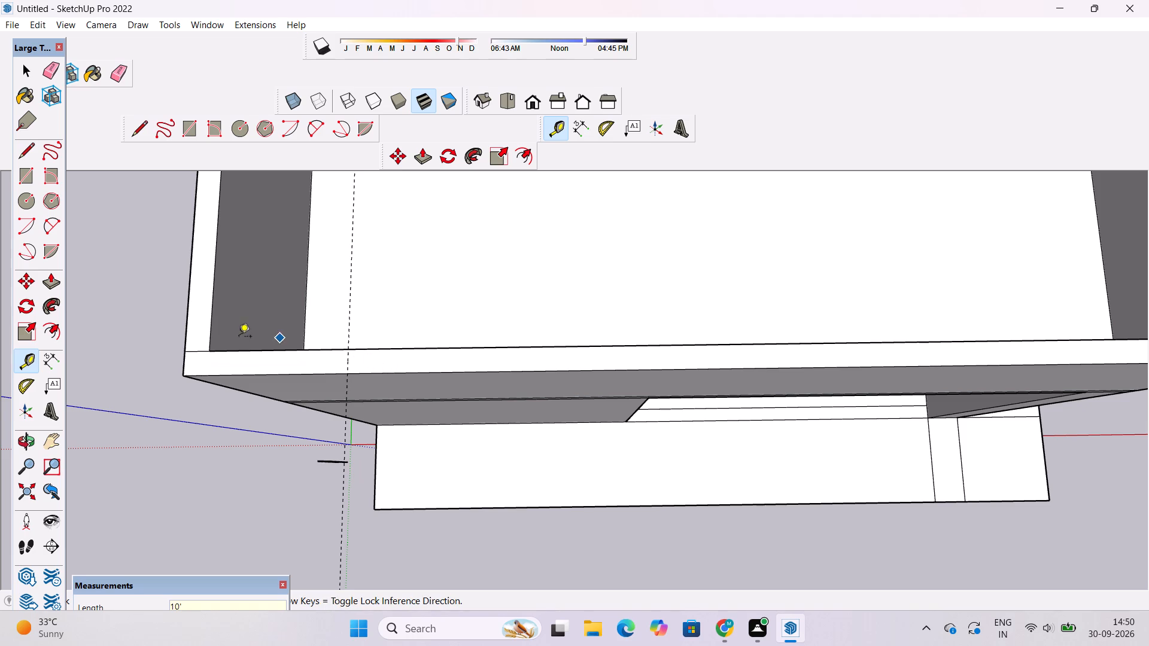
Draw a 1' 6" line along the guide across the thickness of the front upper wall's top face.
{"action": "left_click", "coordinate": [139, 126]}
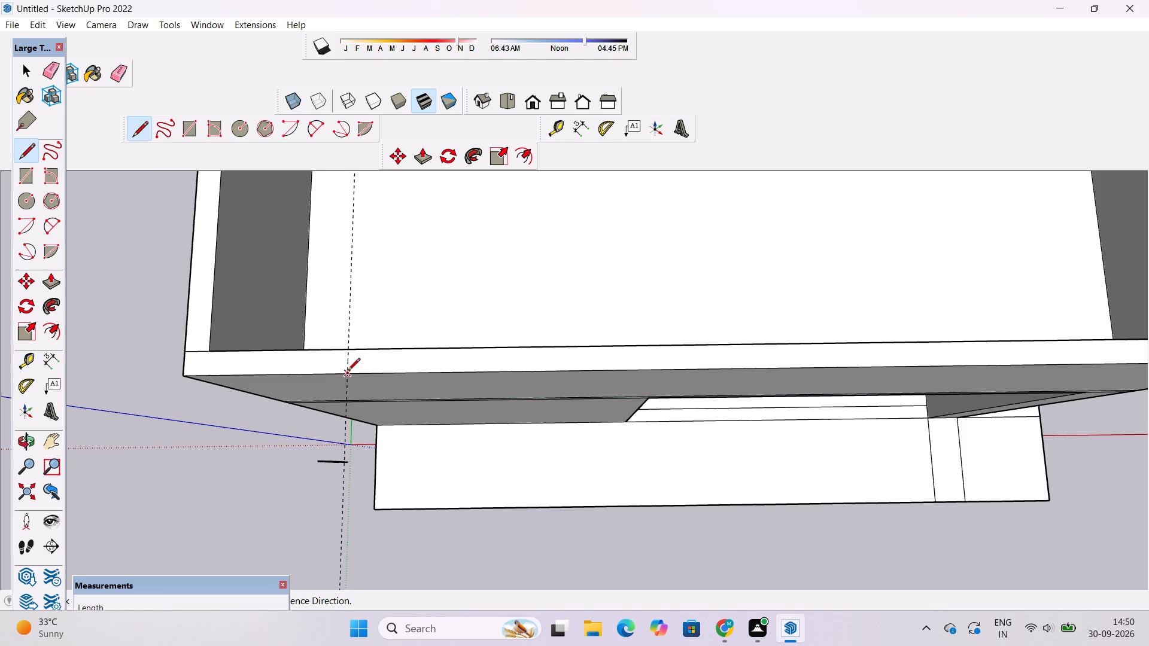
{"action": "scroll", "coordinate": [348, 372], "scroll_direction": "up", "scroll_amount": 3}
{"action": "left_click", "coordinate": [348, 372]}
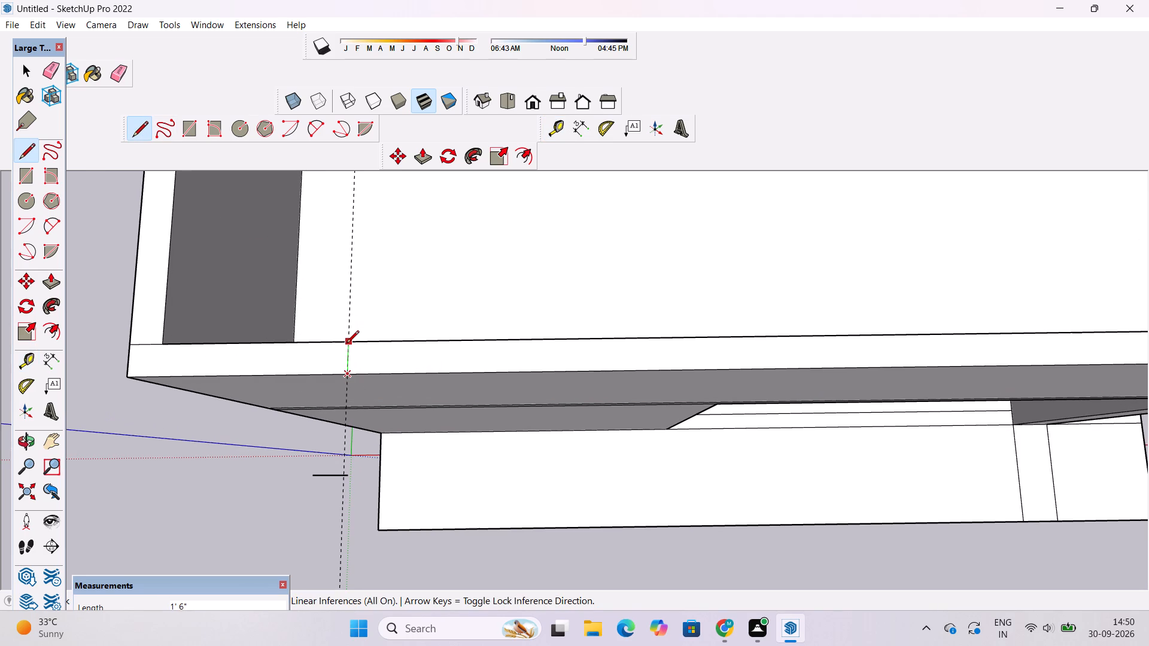
{"action": "scroll", "coordinate": [345, 346], "scroll_direction": "up", "scroll_amount": 8}
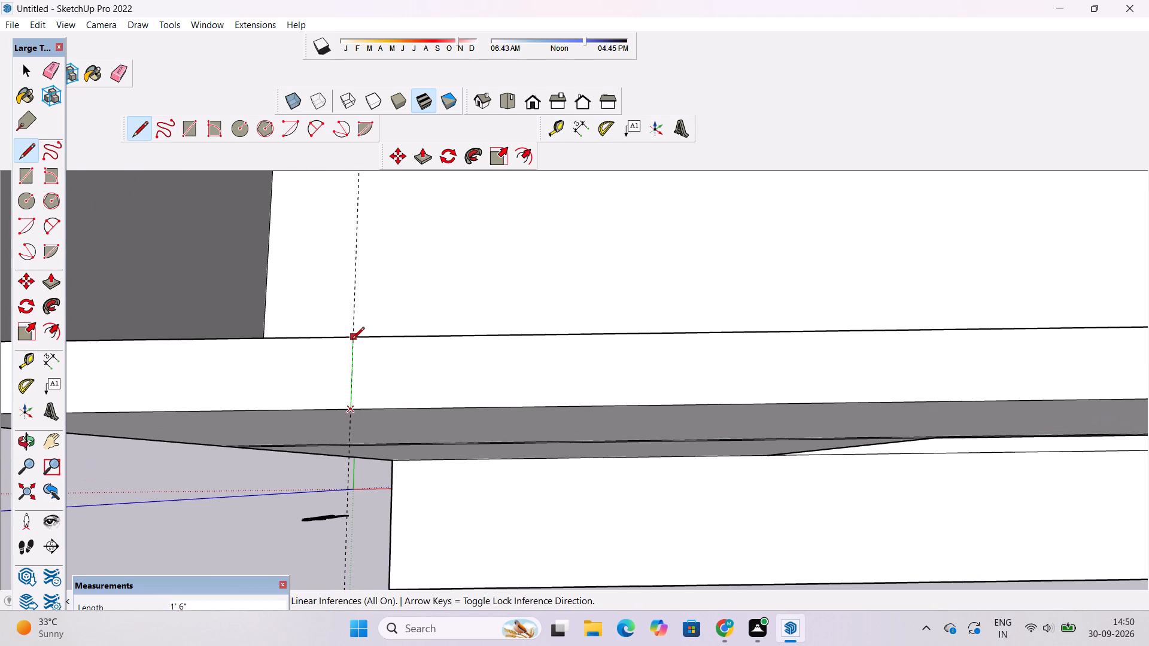
{"action": "left_click", "coordinate": [352, 340]}
Erase the guide line crossing the front upper wall.
{"action": "key", "text": "space"}
{"action": "type", "text": "e"}
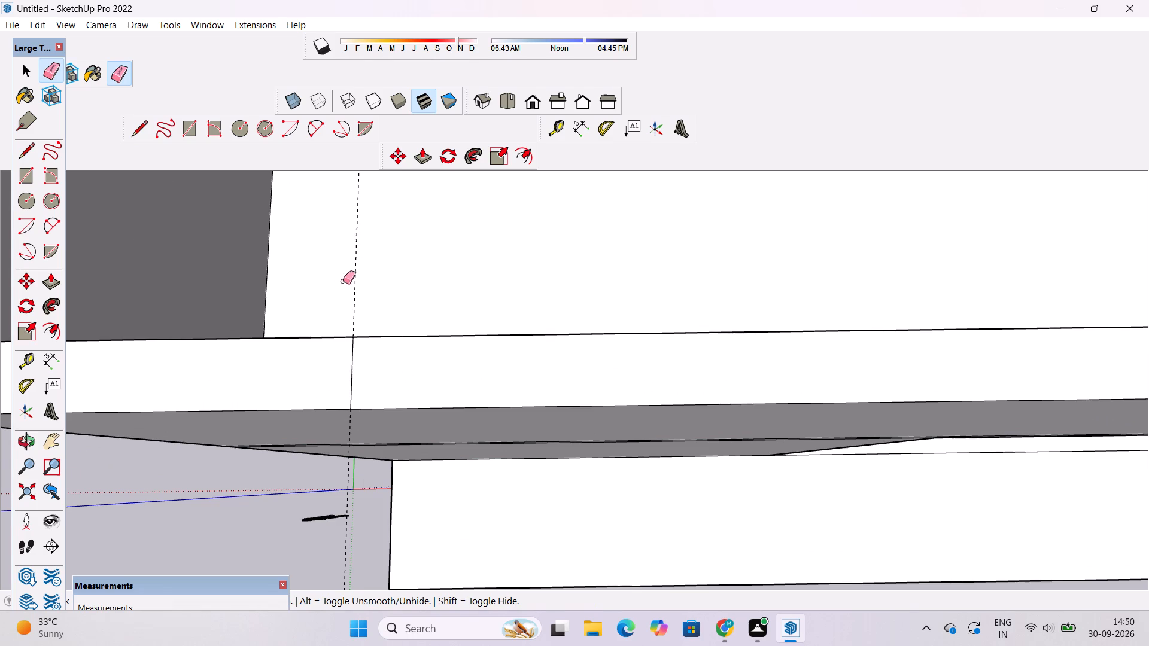
{"action": "left_click_drag", "start_coordinate": [360, 267], "coordinate": [345, 299]}
Examine the divided wall top and the upper walls from the front and from above.
{"action": "key", "text": "o"}
{"action": "scroll", "coordinate": [348, 314], "scroll_direction": "down", "scroll_amount": 3}
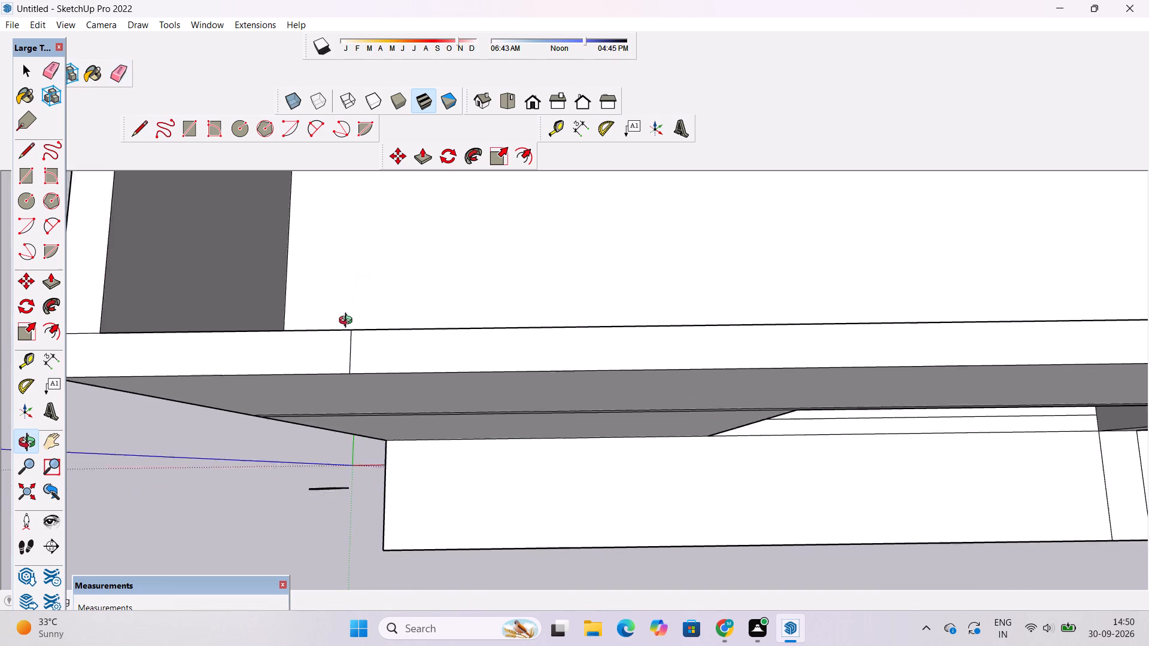
{"action": "scroll", "coordinate": [348, 322], "scroll_direction": "down", "scroll_amount": 3}
{"action": "left_click_drag", "start_coordinate": [375, 400], "coordinate": [375, 255]}
{"action": "scroll", "coordinate": [352, 285], "scroll_direction": "down", "scroll_amount": 4}
{"action": "left_click_drag", "start_coordinate": [367, 303], "coordinate": [320, 455], "text": "shift"}
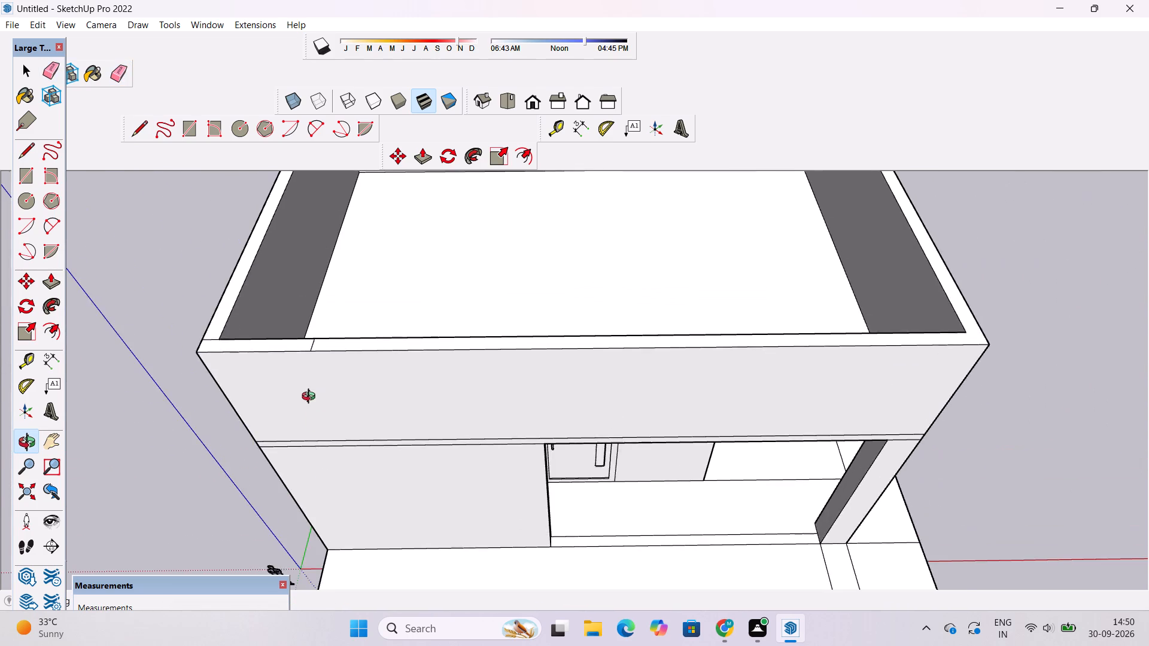
{"action": "scroll", "coordinate": [311, 398], "scroll_direction": "down", "scroll_amount": 5}
{"action": "left_click_drag", "start_coordinate": [315, 412], "coordinate": [336, 260]}
{"action": "scroll", "coordinate": [336, 260], "scroll_direction": "up", "scroll_amount": 4}
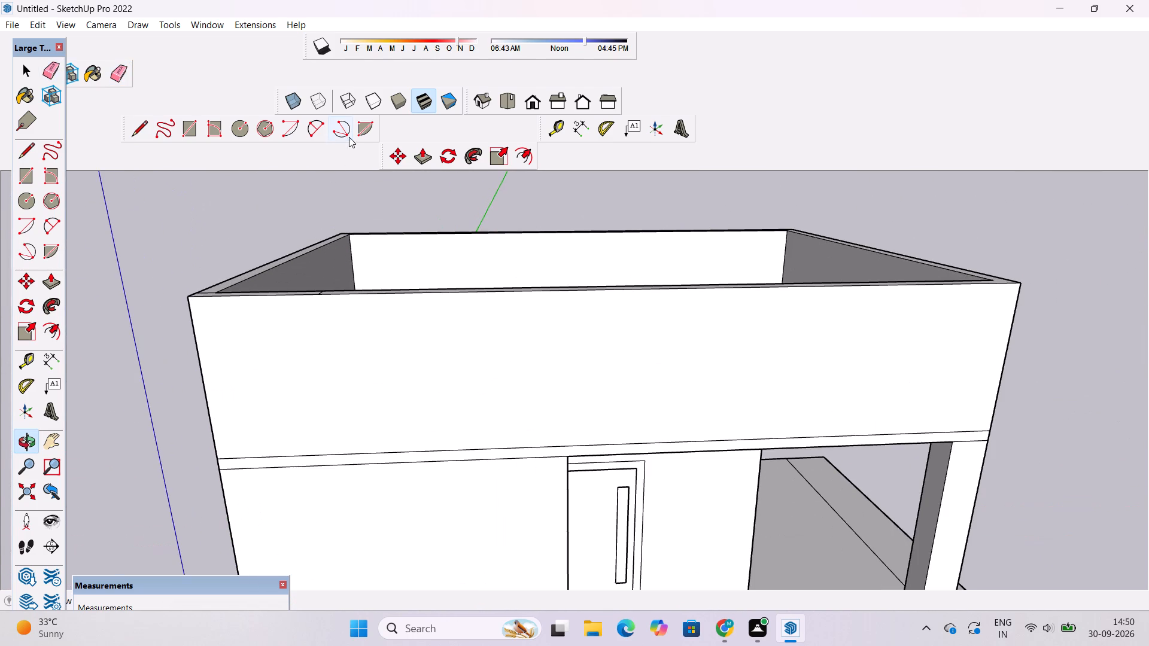
{"action": "scroll", "coordinate": [361, 203], "scroll_direction": "down", "scroll_amount": 5}
{"action": "left_click_drag", "start_coordinate": [479, 220], "coordinate": [435, 395]}
{"action": "scroll", "coordinate": [344, 374], "scroll_direction": "up", "scroll_amount": 2}
{"action": "scroll", "coordinate": [297, 355], "scroll_direction": "up", "scroll_amount": 2}
{"action": "left_click_drag", "start_coordinate": [296, 362], "coordinate": [332, 295]}
{"action": "scroll", "coordinate": [332, 295], "scroll_direction": "down", "scroll_amount": 2}
{"action": "left_click_drag", "start_coordinate": [391, 301], "coordinate": [387, 382], "text": "shift"}
{"action": "left_click_drag", "start_coordinate": [382, 388], "coordinate": [384, 318]}
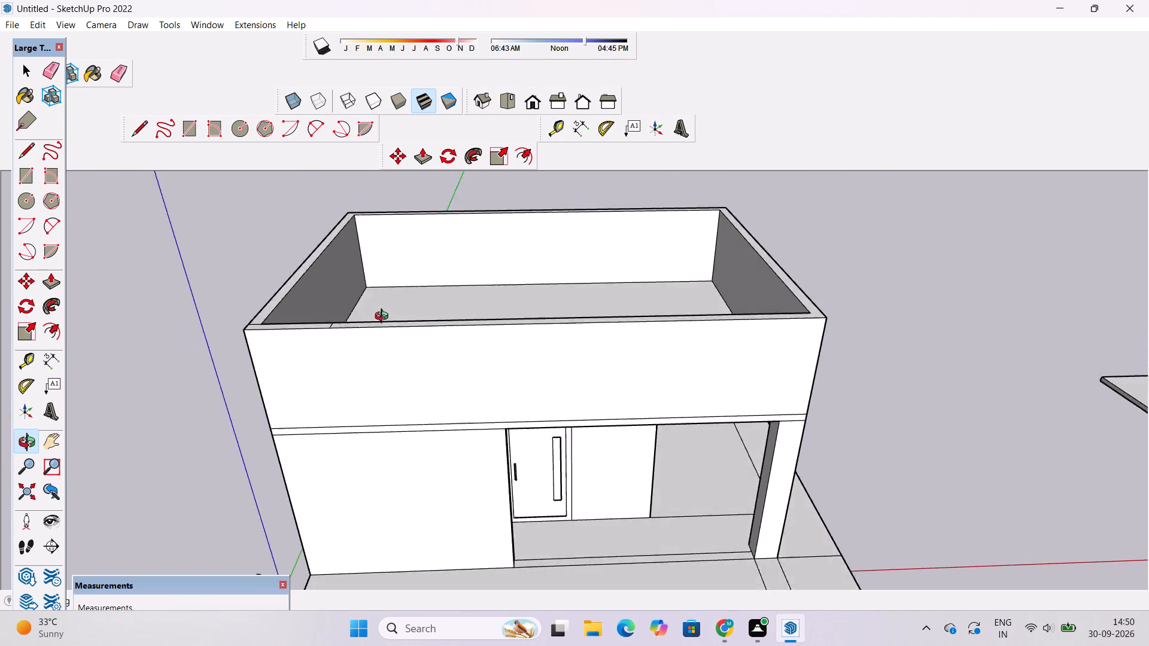
{"action": "left_click_drag", "start_coordinate": [384, 318], "coordinate": [385, 306]}
{"action": "left_click_drag", "start_coordinate": [390, 306], "coordinate": [521, 310], "text": "shift"}
{"action": "left_click_drag", "start_coordinate": [509, 347], "coordinate": [509, 305]}
{"action": "scroll", "coordinate": [442, 300], "scroll_direction": "down", "scroll_amount": 4}
{"action": "left_click_drag", "start_coordinate": [453, 287], "coordinate": [501, 436]}
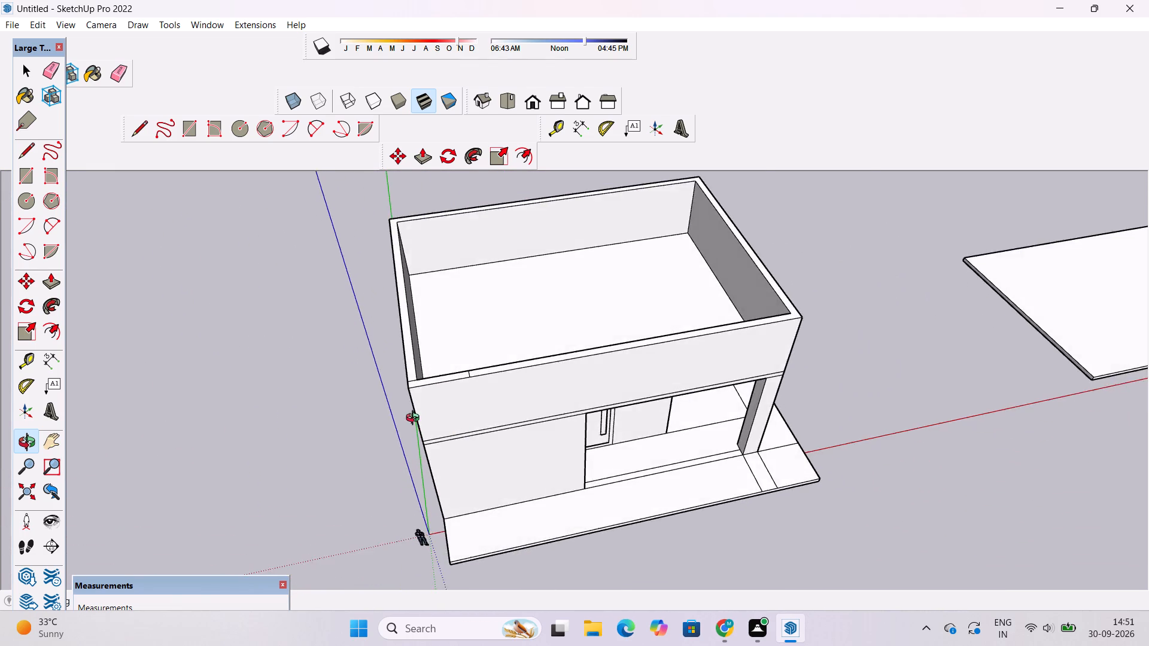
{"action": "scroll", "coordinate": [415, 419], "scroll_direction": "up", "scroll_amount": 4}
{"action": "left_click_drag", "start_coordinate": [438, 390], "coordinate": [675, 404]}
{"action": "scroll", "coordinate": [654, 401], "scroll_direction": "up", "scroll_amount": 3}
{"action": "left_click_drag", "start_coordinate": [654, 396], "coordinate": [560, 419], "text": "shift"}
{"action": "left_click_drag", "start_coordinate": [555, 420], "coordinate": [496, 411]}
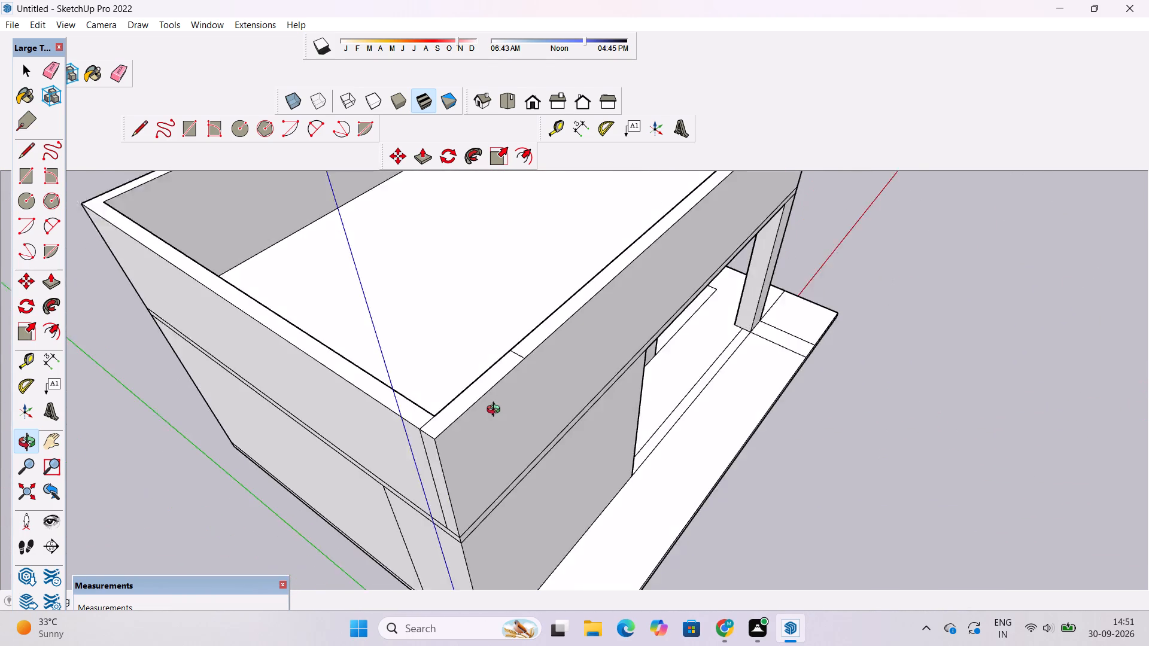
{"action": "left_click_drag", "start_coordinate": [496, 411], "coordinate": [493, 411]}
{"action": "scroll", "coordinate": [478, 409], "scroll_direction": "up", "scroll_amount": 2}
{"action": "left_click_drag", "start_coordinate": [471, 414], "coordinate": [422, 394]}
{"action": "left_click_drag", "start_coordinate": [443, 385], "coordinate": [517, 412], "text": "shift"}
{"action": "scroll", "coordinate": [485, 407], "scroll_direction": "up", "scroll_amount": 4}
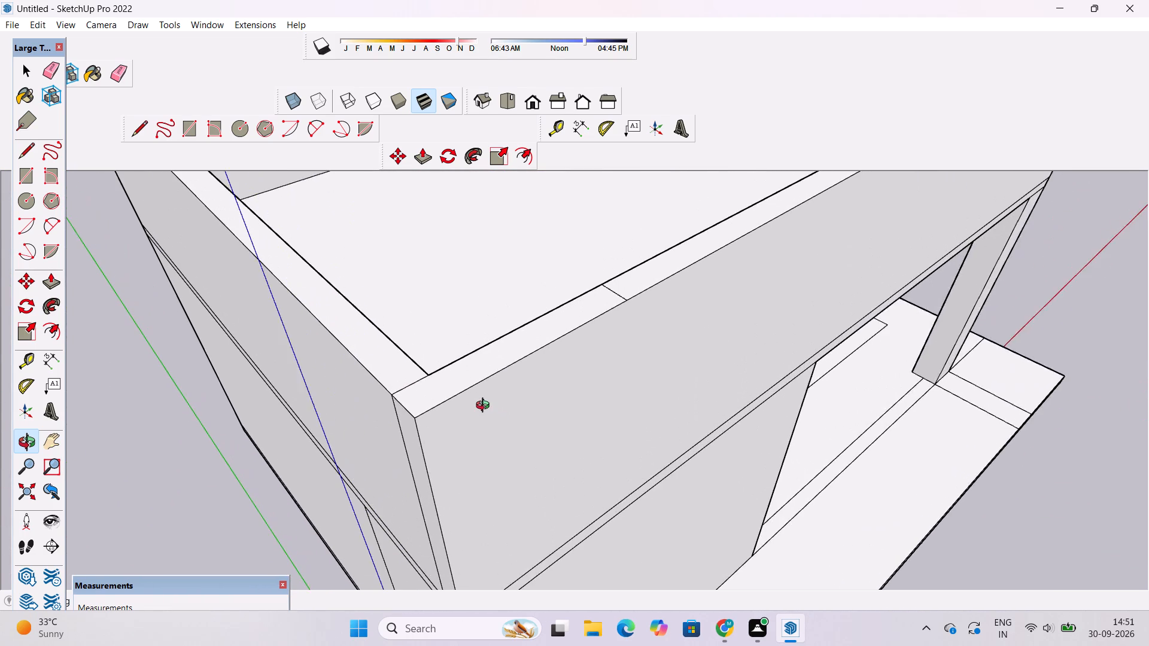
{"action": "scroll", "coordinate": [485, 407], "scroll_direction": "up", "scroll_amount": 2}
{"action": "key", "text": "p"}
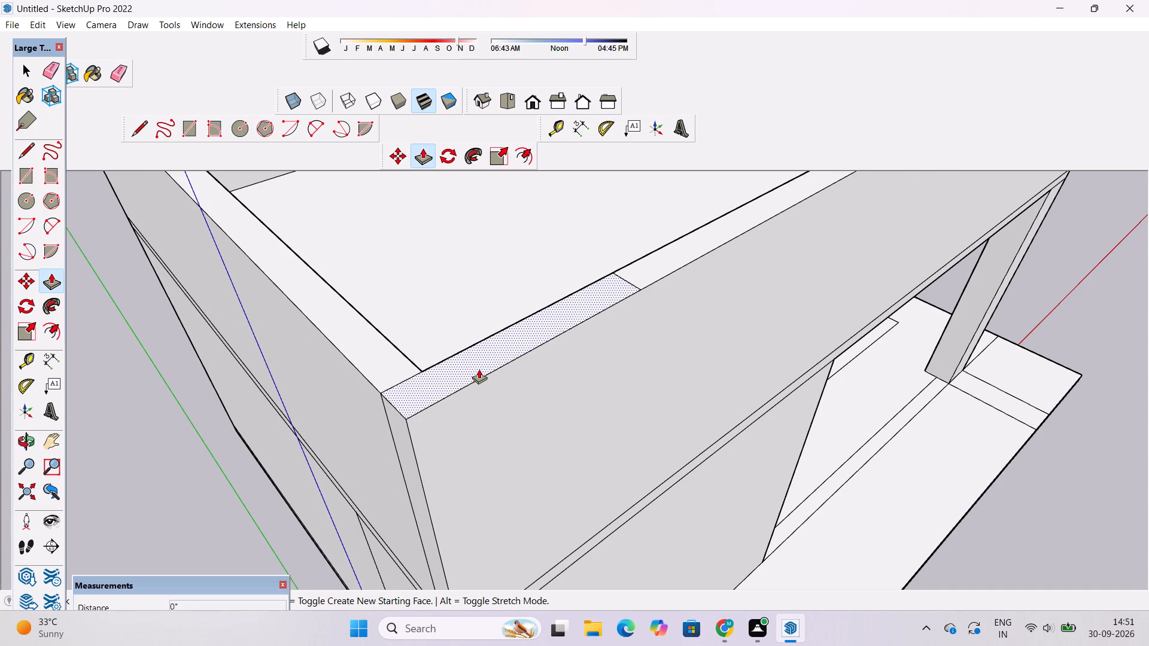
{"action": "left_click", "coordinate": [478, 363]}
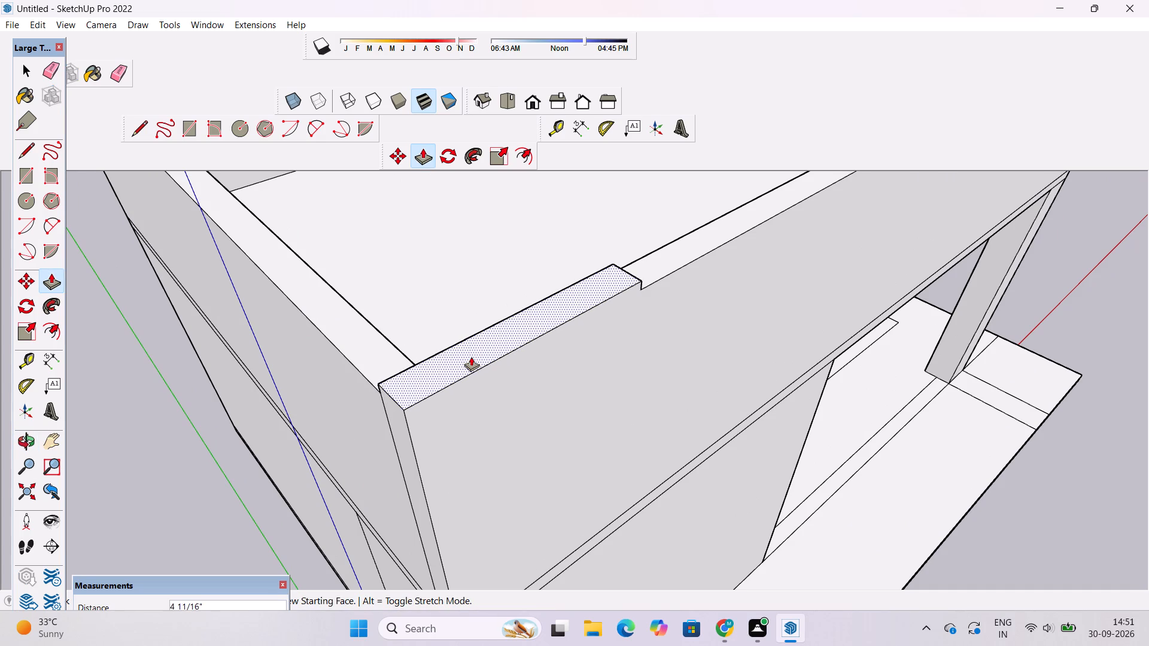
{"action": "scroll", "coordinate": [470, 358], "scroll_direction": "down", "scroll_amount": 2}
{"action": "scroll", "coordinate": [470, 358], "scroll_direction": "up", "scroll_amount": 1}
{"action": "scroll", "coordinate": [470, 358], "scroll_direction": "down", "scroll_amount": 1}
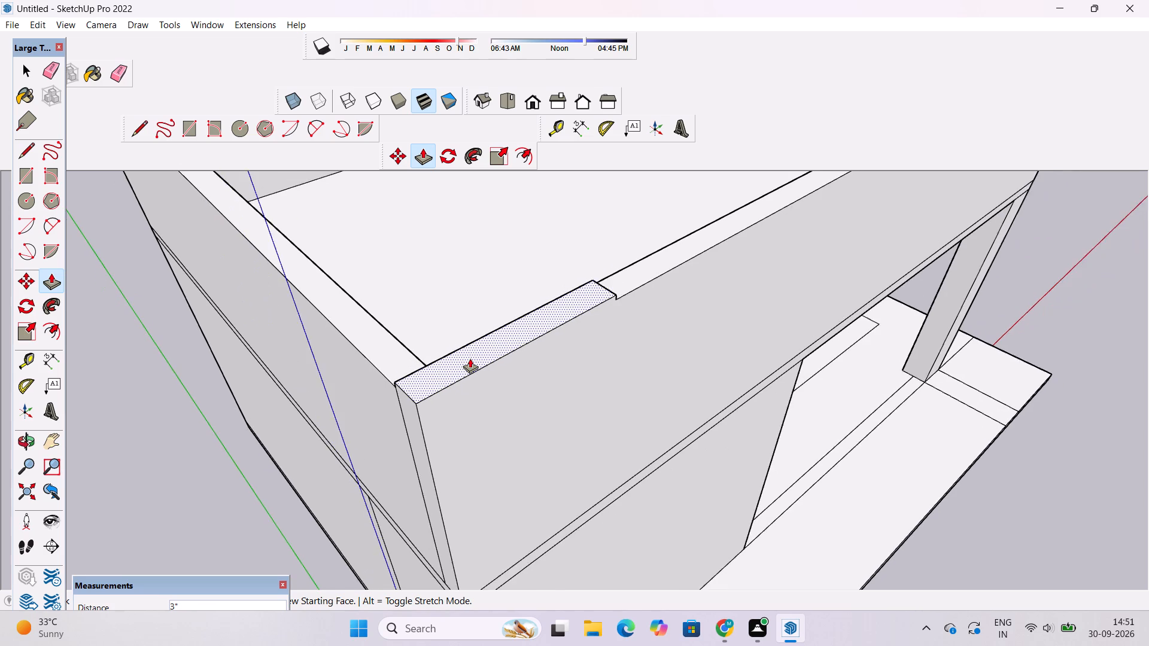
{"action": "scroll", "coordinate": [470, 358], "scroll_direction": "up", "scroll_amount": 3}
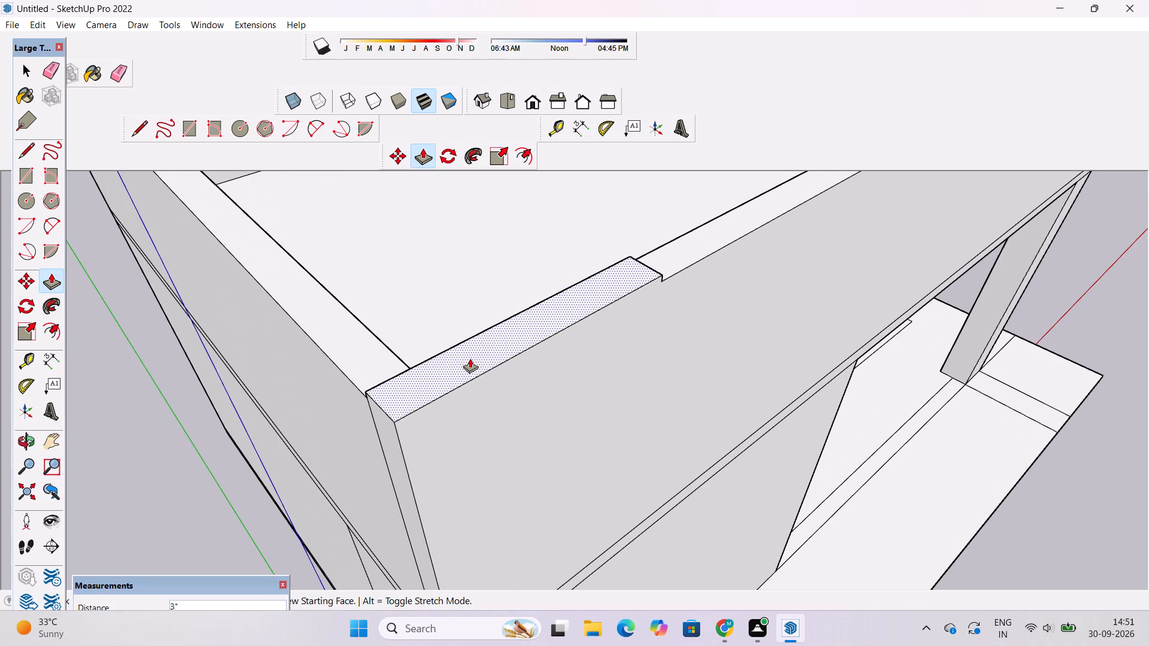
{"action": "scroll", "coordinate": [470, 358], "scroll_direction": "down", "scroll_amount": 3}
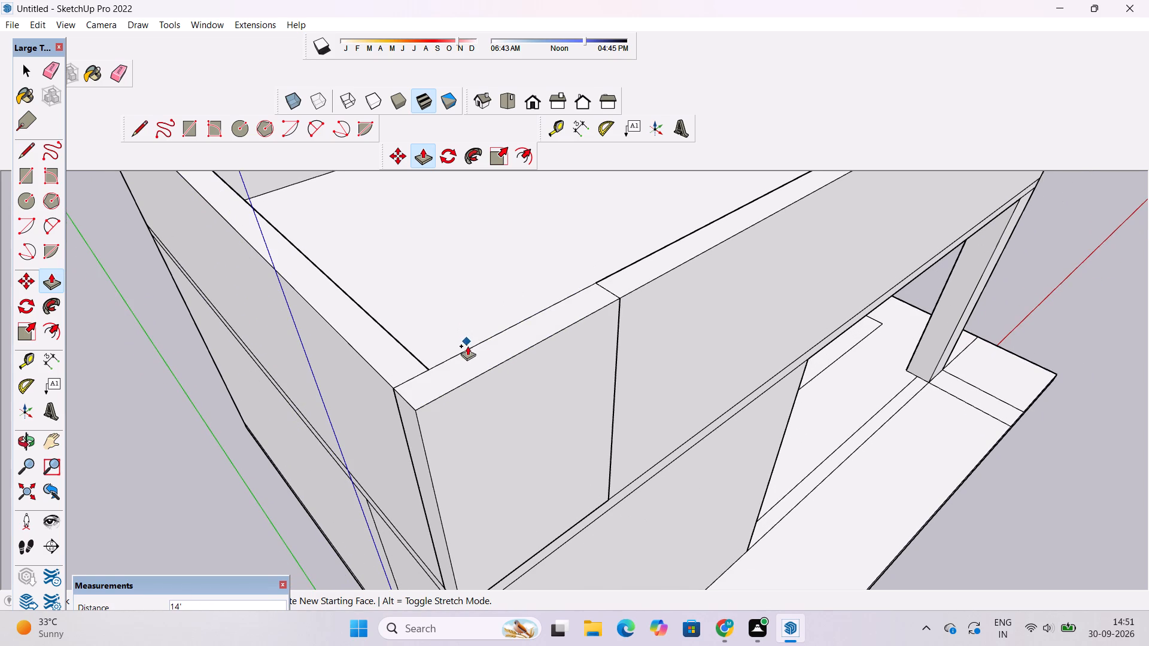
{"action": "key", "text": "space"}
Push/Pull the 10' section of the front upper wall's top at the non-porch corner upward by 7'.
{"action": "scroll", "coordinate": [463, 356], "scroll_direction": "down", "scroll_amount": 3}
{"action": "scroll", "coordinate": [463, 356], "scroll_direction": "up", "scroll_amount": 4}
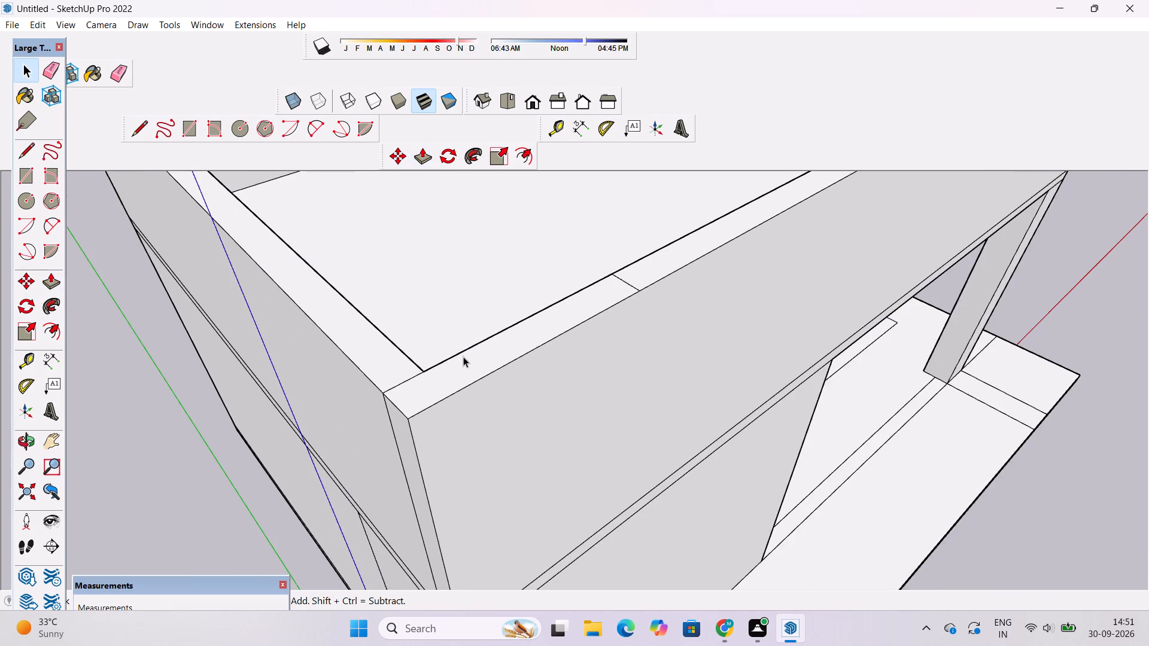
{"action": "key", "text": "o"}
{"action": "left_click_drag", "start_coordinate": [494, 416], "coordinate": [461, 339]}
{"action": "scroll", "coordinate": [460, 337], "scroll_direction": "down", "scroll_amount": 5}
{"action": "left_click_drag", "start_coordinate": [498, 356], "coordinate": [516, 412], "text": "shift"}
{"action": "left_click_drag", "start_coordinate": [517, 415], "coordinate": [459, 428]}
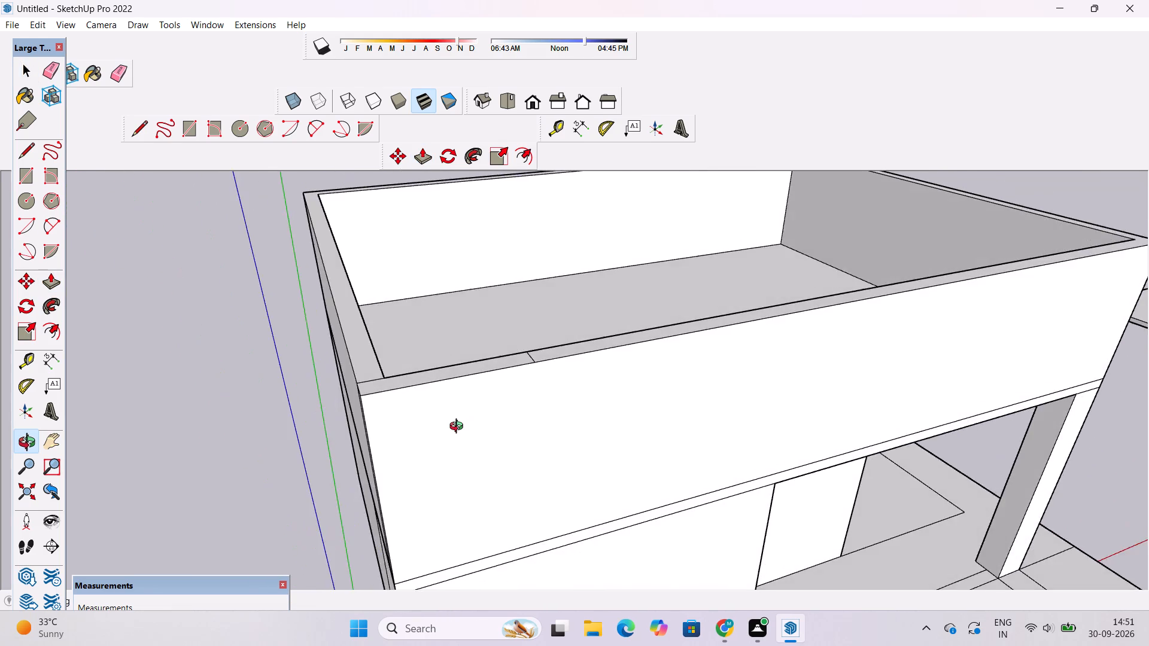
{"action": "scroll", "coordinate": [455, 418], "scroll_direction": "down", "scroll_amount": 4}
{"action": "left_click_drag", "start_coordinate": [455, 418], "coordinate": [466, 366], "text": "shift"}
{"action": "left_click_drag", "start_coordinate": [476, 394], "coordinate": [485, 437]}
{"action": "scroll", "coordinate": [484, 432], "scroll_direction": "up", "scroll_amount": 3}
{"action": "left_click_drag", "start_coordinate": [476, 415], "coordinate": [494, 405], "text": "shift"}
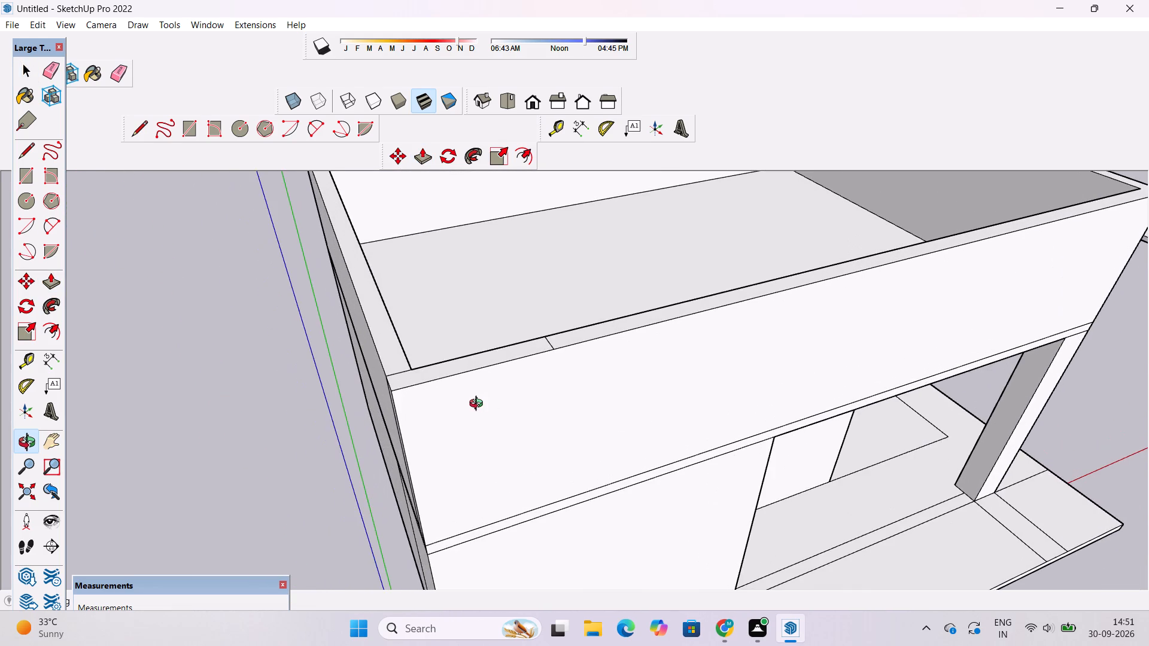
{"action": "scroll", "coordinate": [477, 404], "scroll_direction": "up", "scroll_amount": 3}
{"action": "left_click_drag", "start_coordinate": [475, 404], "coordinate": [541, 416]}
{"action": "scroll", "coordinate": [524, 415], "scroll_direction": "down", "scroll_amount": 3}
{"action": "left_click_drag", "start_coordinate": [520, 415], "coordinate": [534, 439], "text": "shift"}
{"action": "left_click_drag", "start_coordinate": [521, 447], "coordinate": [533, 430]}
{"action": "scroll", "coordinate": [521, 418], "scroll_direction": "up", "scroll_amount": 4}
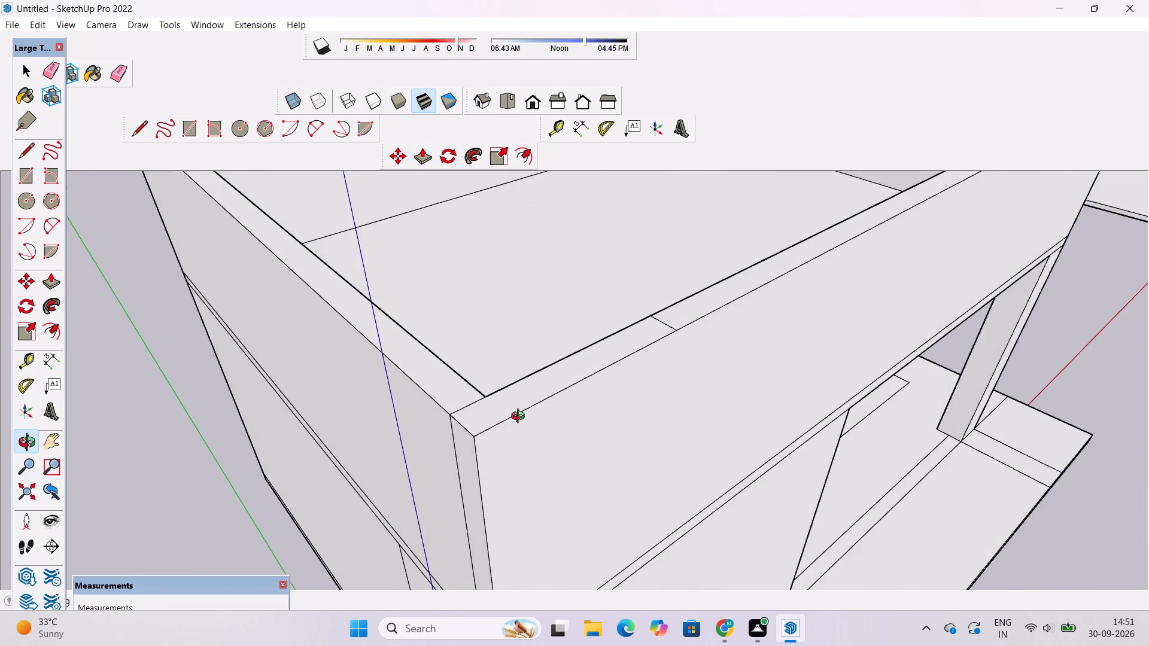
{"action": "left_click_drag", "start_coordinate": [519, 422], "coordinate": [519, 404]}
{"action": "left_click_drag", "start_coordinate": [519, 404], "coordinate": [508, 418], "text": "shift"}
{"action": "scroll", "coordinate": [452, 426], "scroll_direction": "up", "scroll_amount": 4, "text": "shift"}
{"action": "left_click_drag", "start_coordinate": [452, 426], "coordinate": [437, 396]}
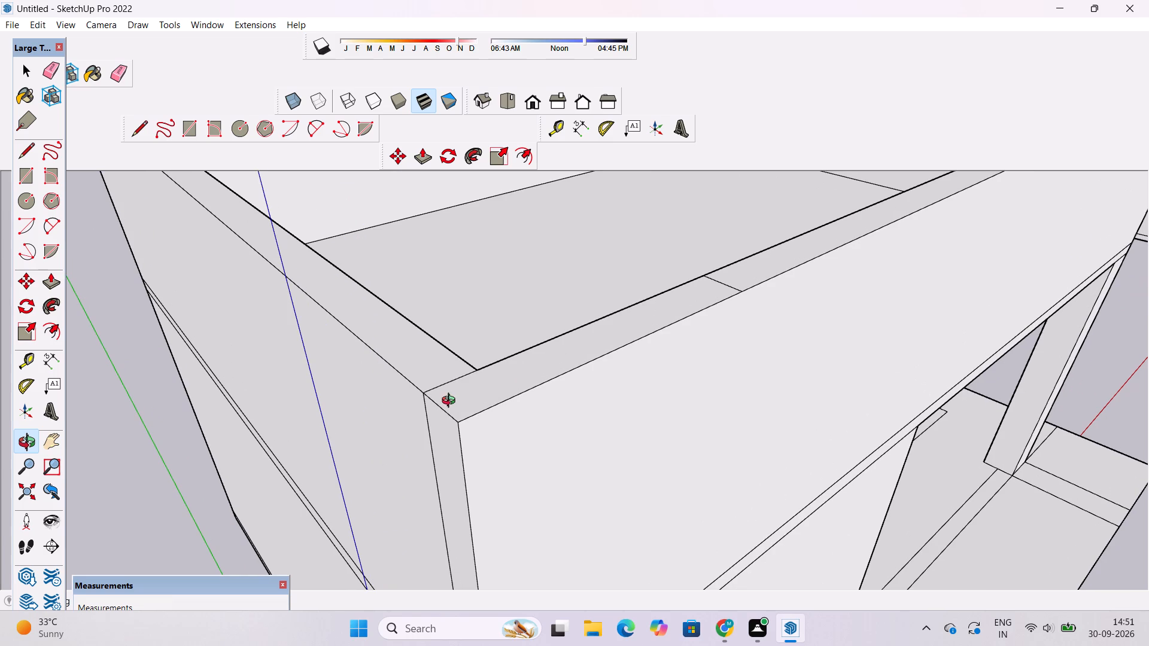
{"action": "key", "text": "p"}
{"action": "left_click", "coordinate": [467, 394]}
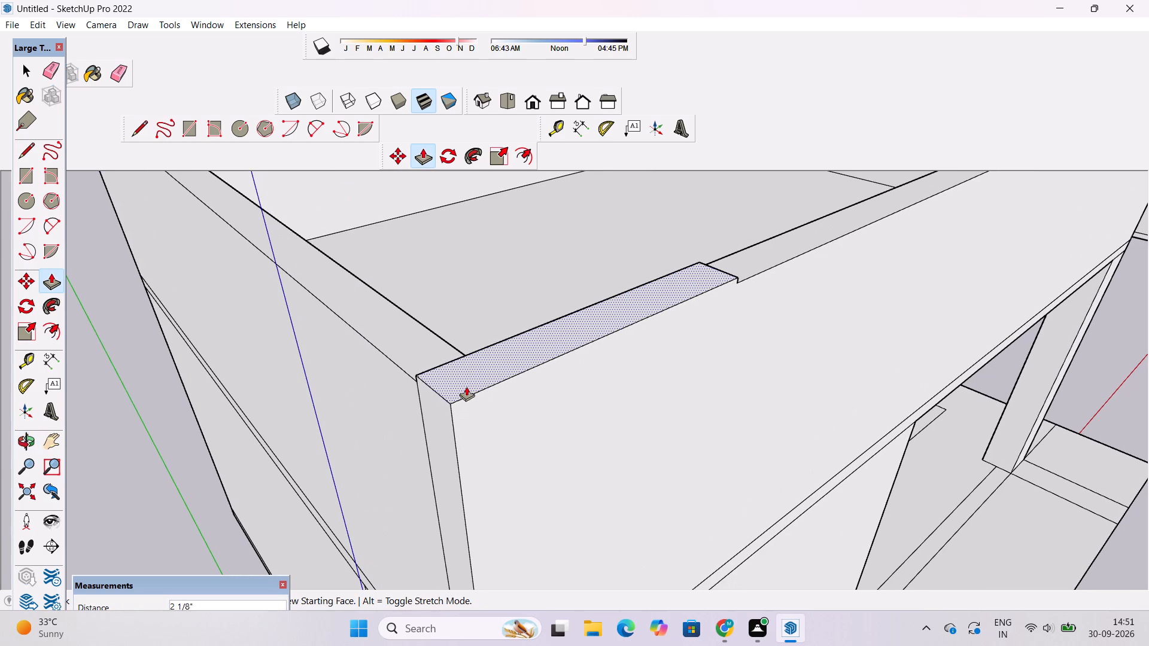
{"action": "scroll", "coordinate": [460, 376], "scroll_direction": "down", "scroll_amount": 5}
{"action": "scroll", "coordinate": [433, 327], "scroll_direction": "down", "scroll_amount": 2}
{"action": "key", "text": "o"}
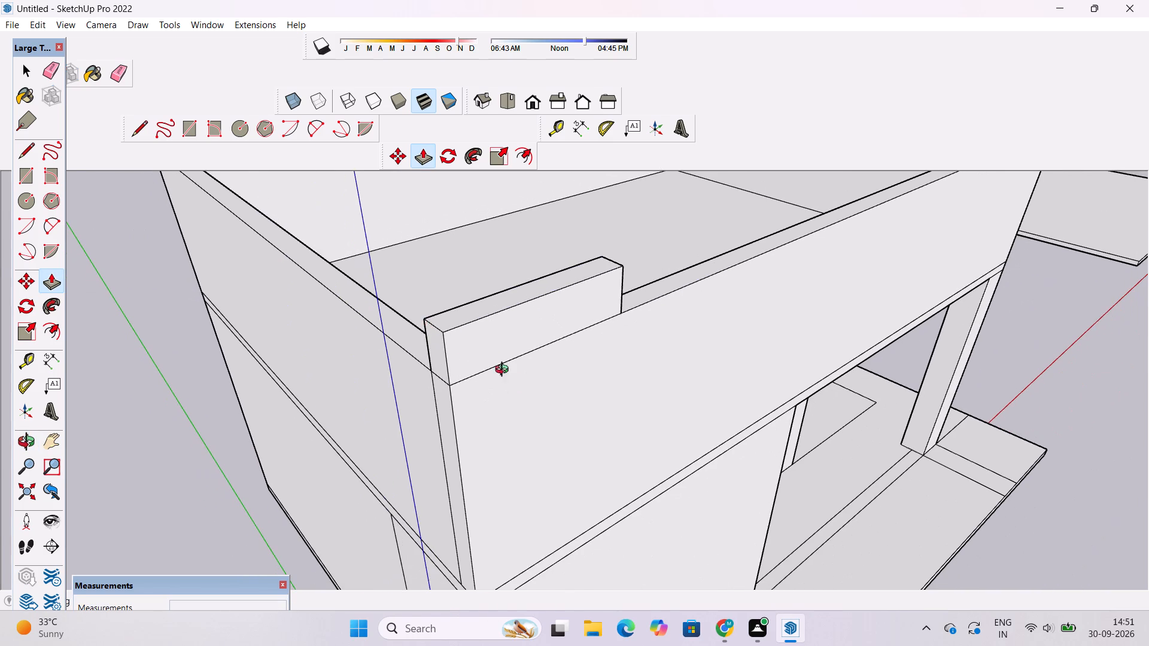
{"action": "left_click_drag", "start_coordinate": [530, 386], "coordinate": [420, 275]}
{"action": "scroll", "coordinate": [419, 275], "scroll_direction": "down", "scroll_amount": 4}
{"action": "left_click_drag", "start_coordinate": [437, 277], "coordinate": [364, 313], "text": "shift"}
{"action": "scroll", "coordinate": [374, 314], "scroll_direction": "down", "scroll_amount": 4}
{"action": "left_click_drag", "start_coordinate": [403, 333], "coordinate": [425, 416]}
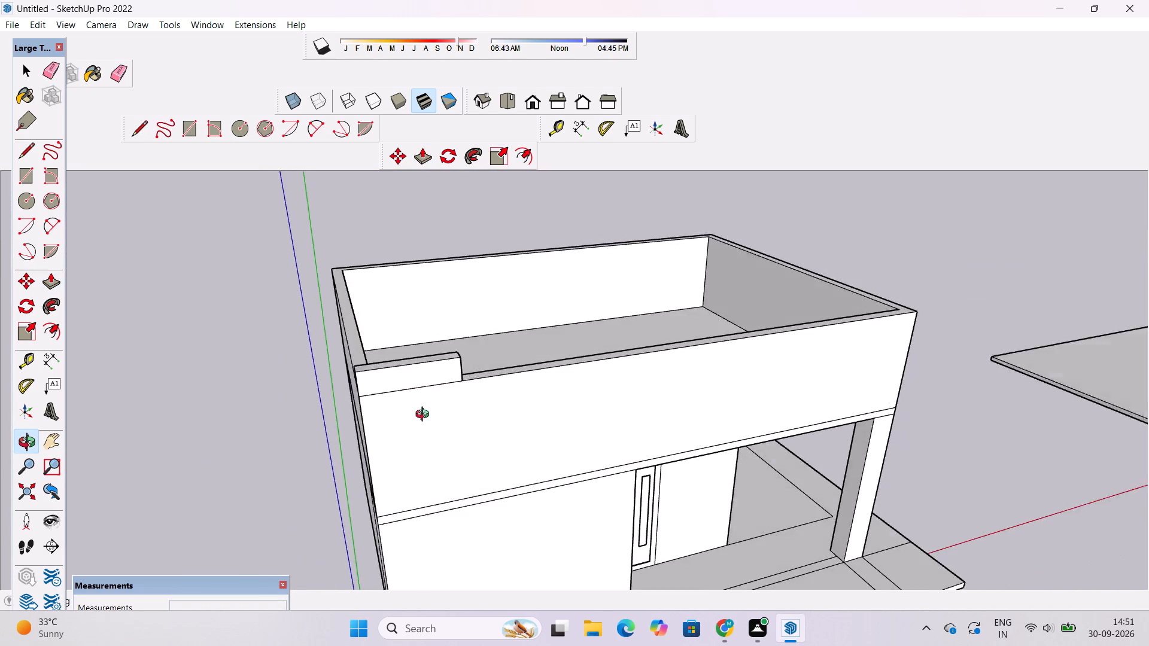
{"action": "left_click_drag", "start_coordinate": [425, 416], "coordinate": [425, 431]}
{"action": "scroll", "coordinate": [432, 429], "scroll_direction": "up", "scroll_amount": 3}
{"action": "left_click_drag", "start_coordinate": [432, 429], "coordinate": [431, 390], "text": "shift"}
{"action": "scroll", "coordinate": [431, 401], "scroll_direction": "up", "scroll_amount": 5}
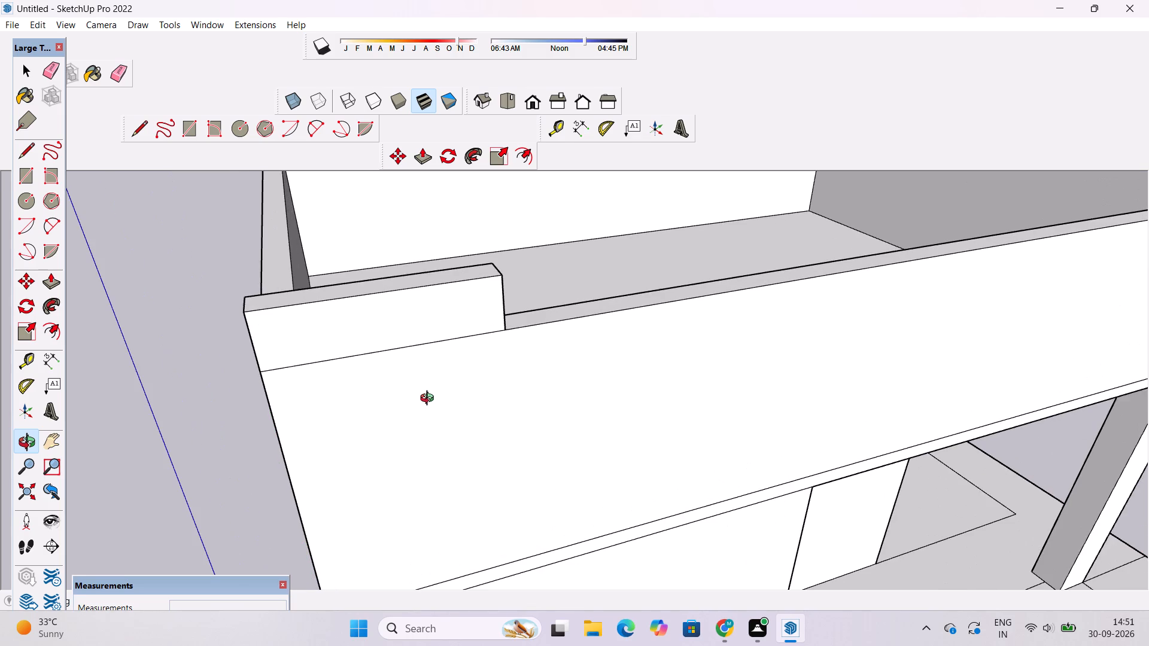
{"action": "scroll", "coordinate": [428, 397], "scroll_direction": "down", "scroll_amount": 4}
{"action": "left_click_drag", "start_coordinate": [445, 435], "coordinate": [365, 293]}
{"action": "scroll", "coordinate": [363, 291], "scroll_direction": "down", "scroll_amount": 5}
{"action": "left_click_drag", "start_coordinate": [373, 284], "coordinate": [393, 322], "text": "shift"}
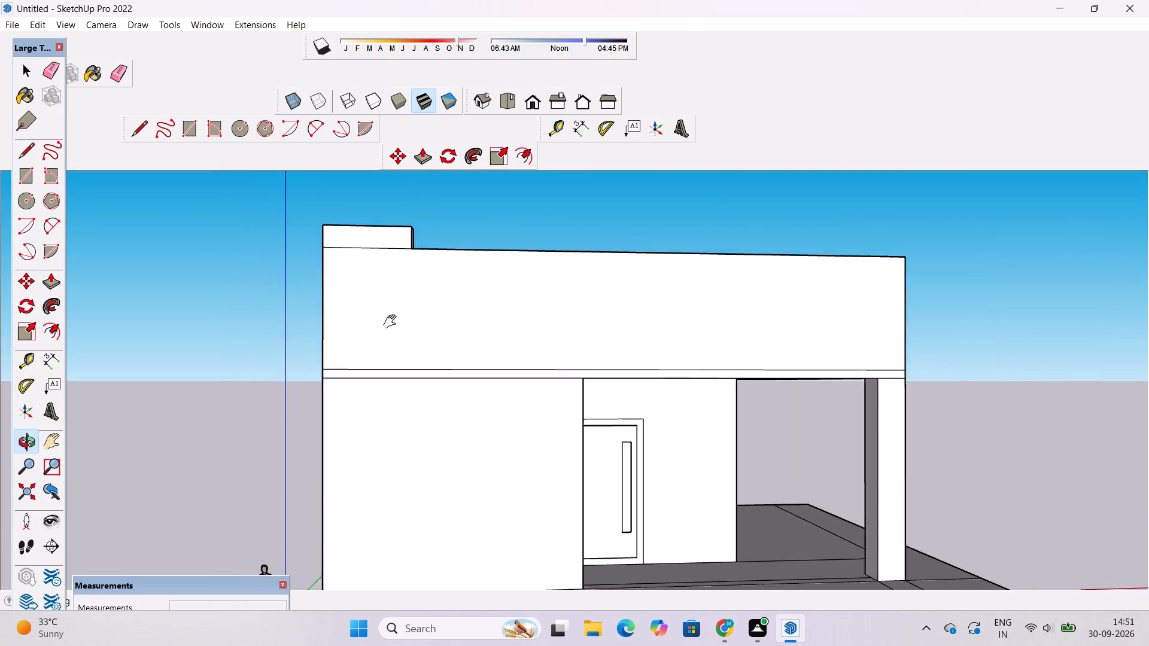
{"action": "left_click_drag", "start_coordinate": [393, 322], "coordinate": [396, 336], "text": "shift"}
{"action": "scroll", "coordinate": [397, 327], "scroll_direction": "down", "scroll_amount": 5}
{"action": "left_click_drag", "start_coordinate": [398, 327], "coordinate": [421, 522]}
{"action": "scroll", "coordinate": [394, 420], "scroll_direction": "up", "scroll_amount": 5}
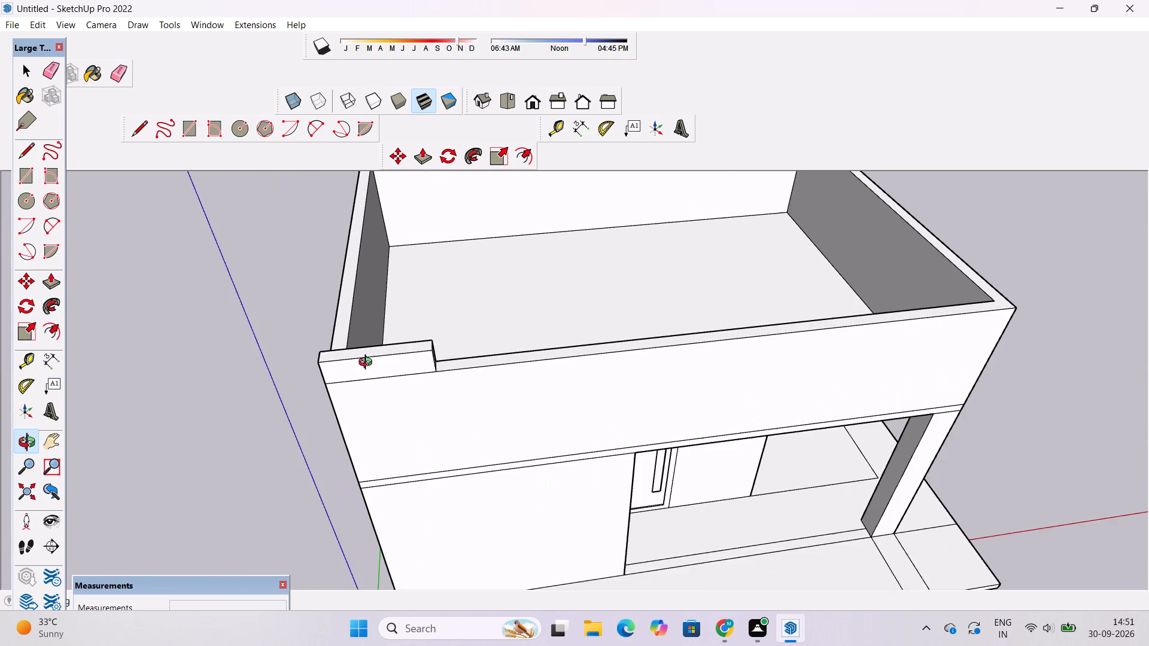
{"action": "scroll", "coordinate": [368, 364], "scroll_direction": "up", "scroll_amount": 9}
{"action": "left_click_drag", "start_coordinate": [368, 364], "coordinate": [302, 435], "text": "shift"}
{"action": "left_click_drag", "start_coordinate": [313, 454], "coordinate": [318, 412]}
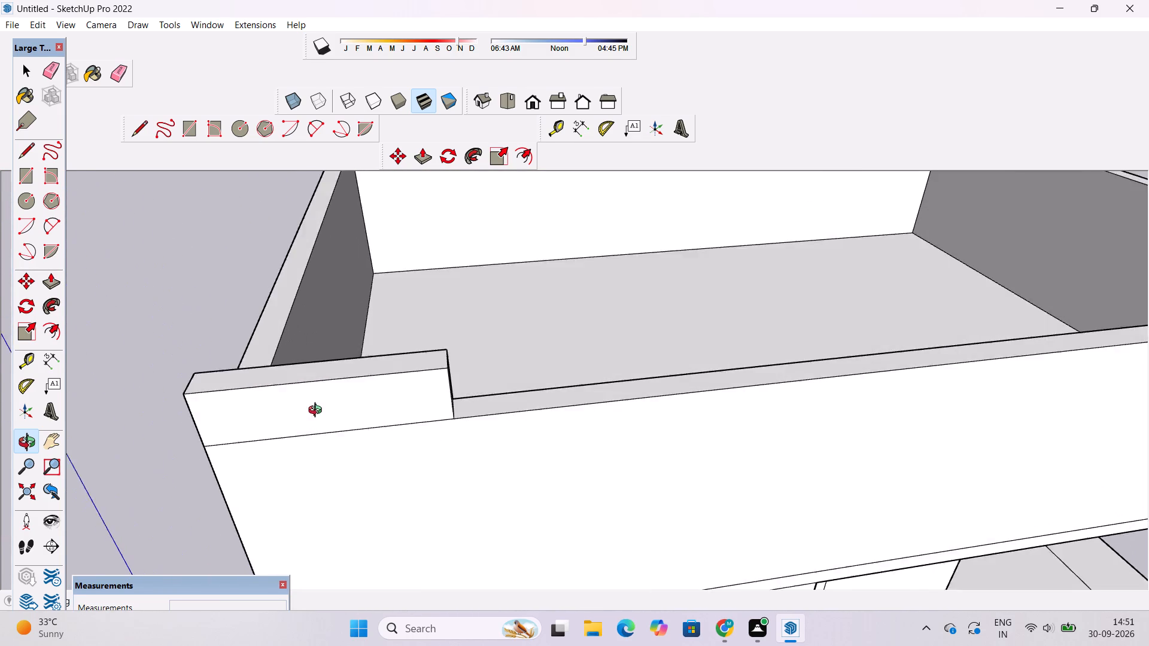
{"action": "left_click_drag", "start_coordinate": [318, 412], "coordinate": [318, 393]}
{"action": "scroll", "coordinate": [318, 389], "scroll_direction": "down", "scroll_amount": 6}
{"action": "left_click_drag", "start_coordinate": [345, 451], "coordinate": [345, 322]}
{"action": "left_click_drag", "start_coordinate": [345, 322], "coordinate": [347, 397], "text": "shift"}
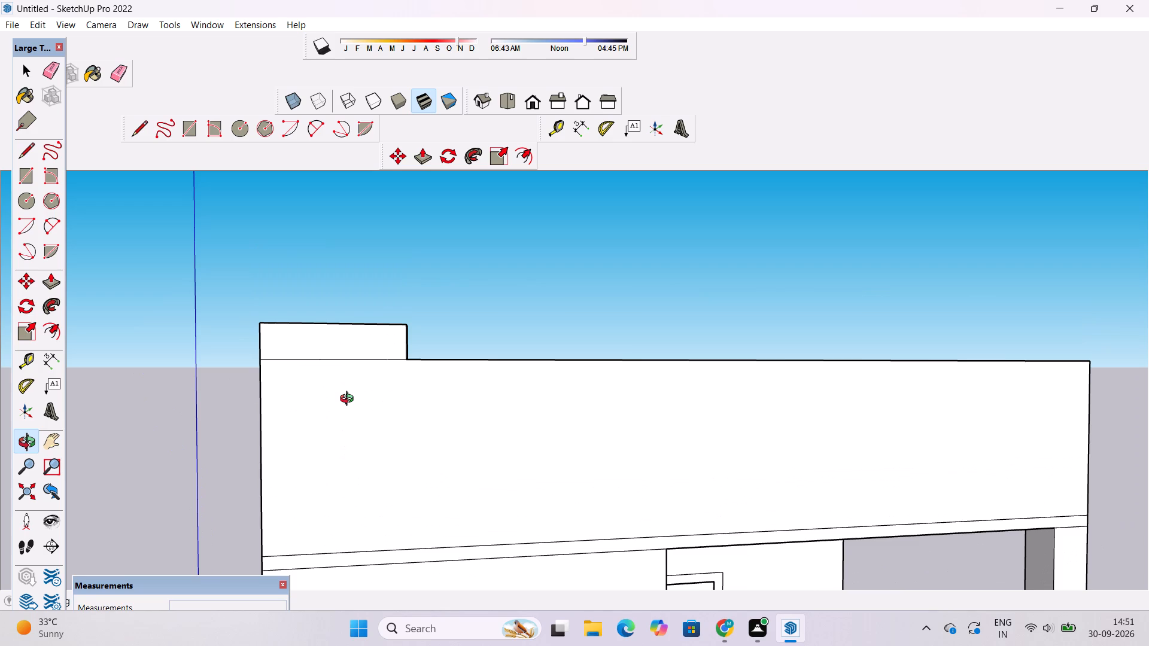
{"action": "key", "text": "p"}
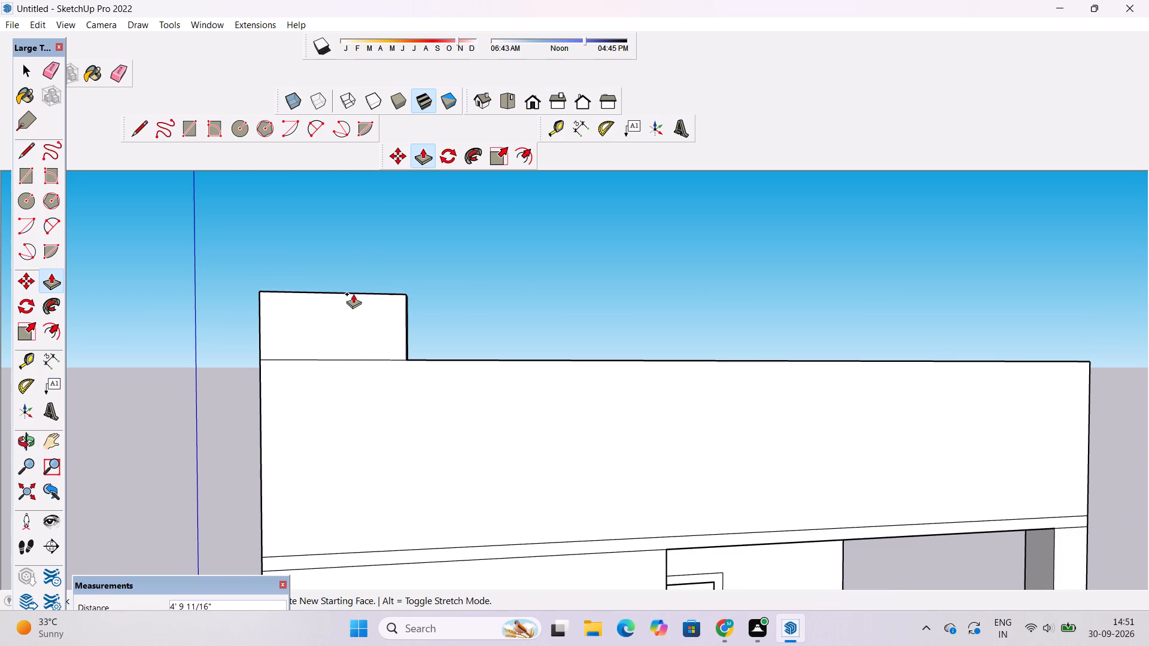
{"action": "scroll", "coordinate": [353, 294], "scroll_direction": "down", "scroll_amount": 10}
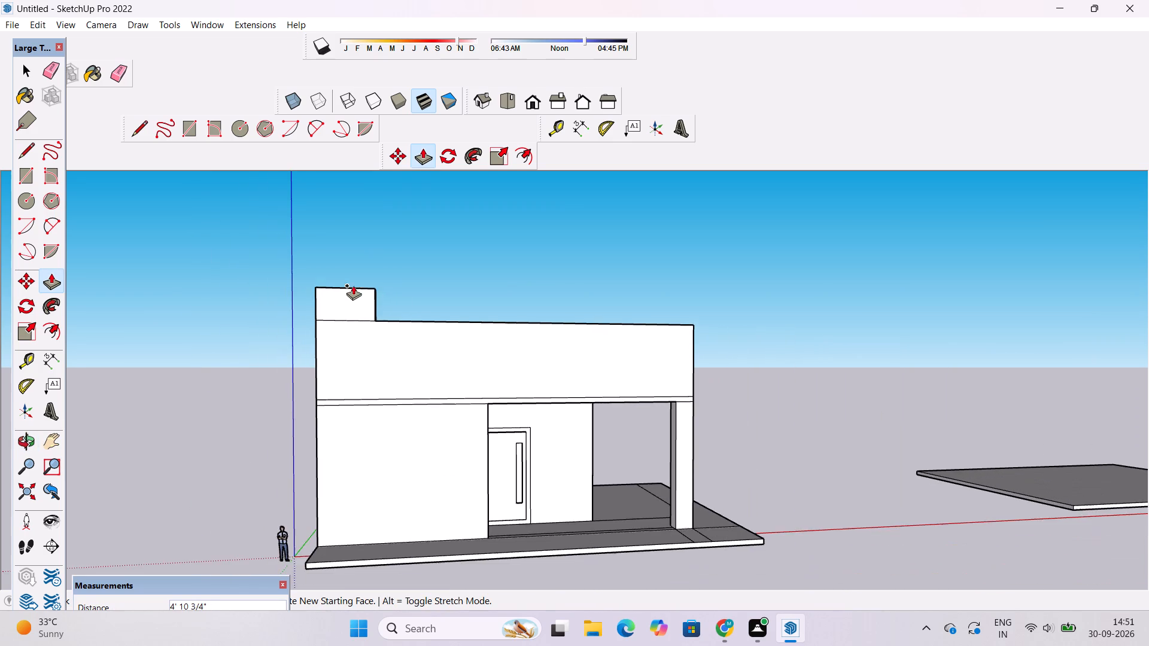
{"action": "scroll", "coordinate": [353, 285], "scroll_direction": "up", "scroll_amount": 3}
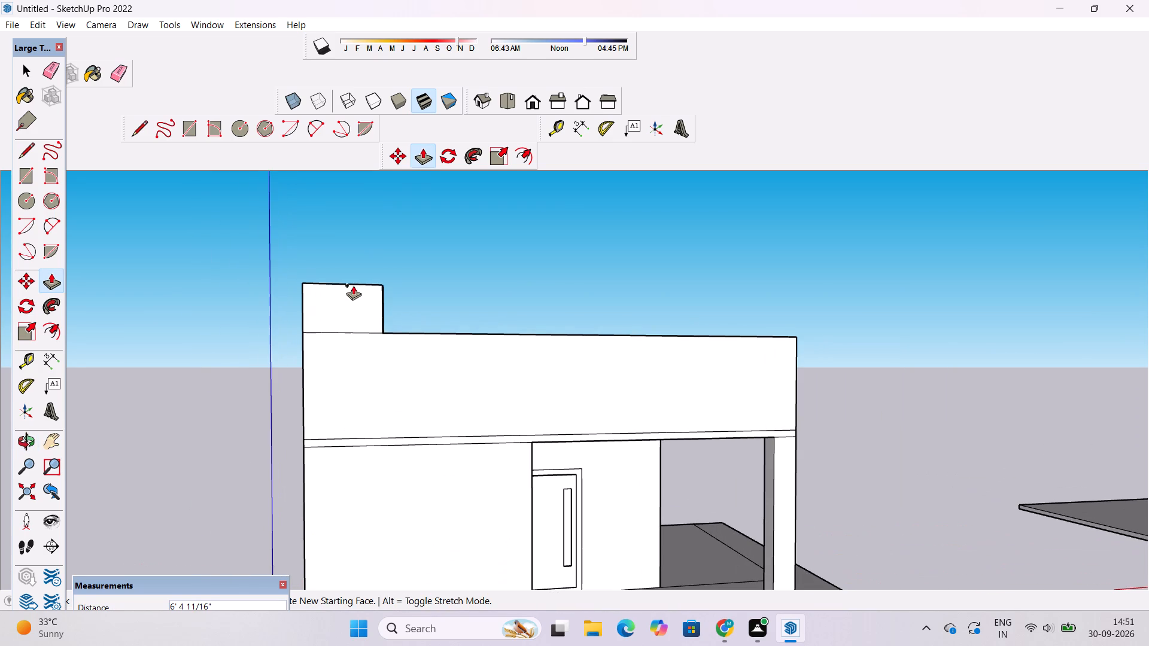
{"action": "type", "text": "7'"}
{"action": "key", "text": "Return"}
{"action": "key", "text": "o"}
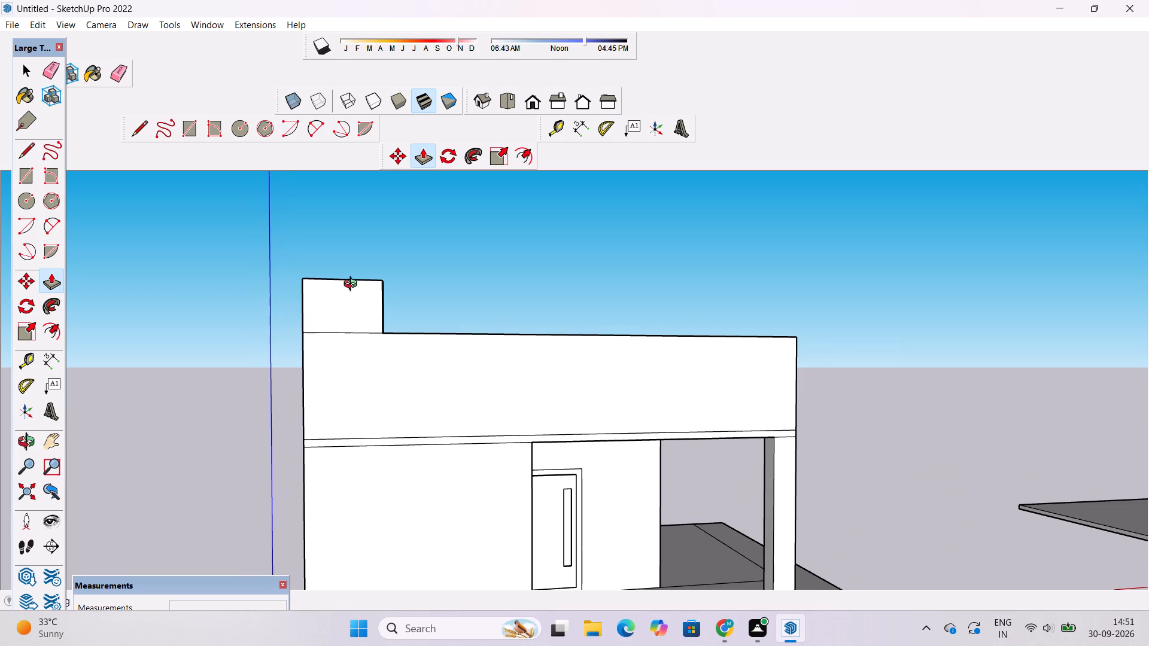
Examine the raised corner section and the whole building from above and from the front, down to the ground-floor facade.
{"action": "scroll", "coordinate": [333, 292], "scroll_direction": "down", "scroll_amount": 5}
{"action": "left_click_drag", "start_coordinate": [327, 292], "coordinate": [326, 520]}
{"action": "scroll", "coordinate": [357, 393], "scroll_direction": "up", "scroll_amount": 10}
{"action": "left_click_drag", "start_coordinate": [433, 398], "coordinate": [433, 351]}
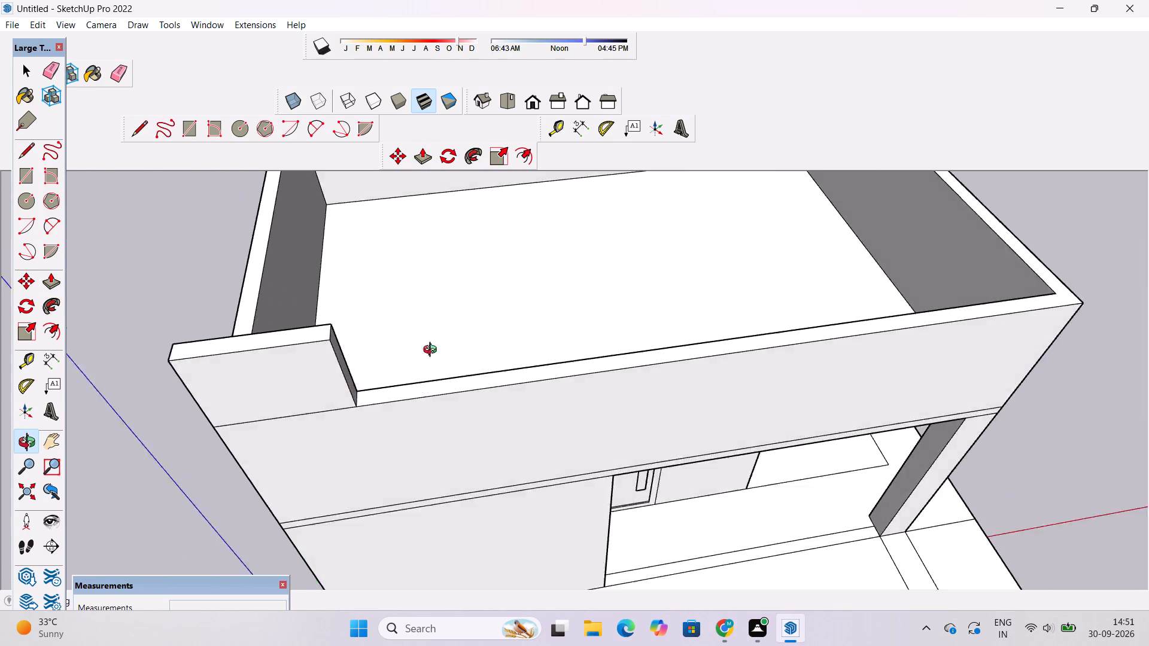
{"action": "left_click_drag", "start_coordinate": [433, 351], "coordinate": [433, 267]}
{"action": "scroll", "coordinate": [429, 266], "scroll_direction": "down", "scroll_amount": 10}
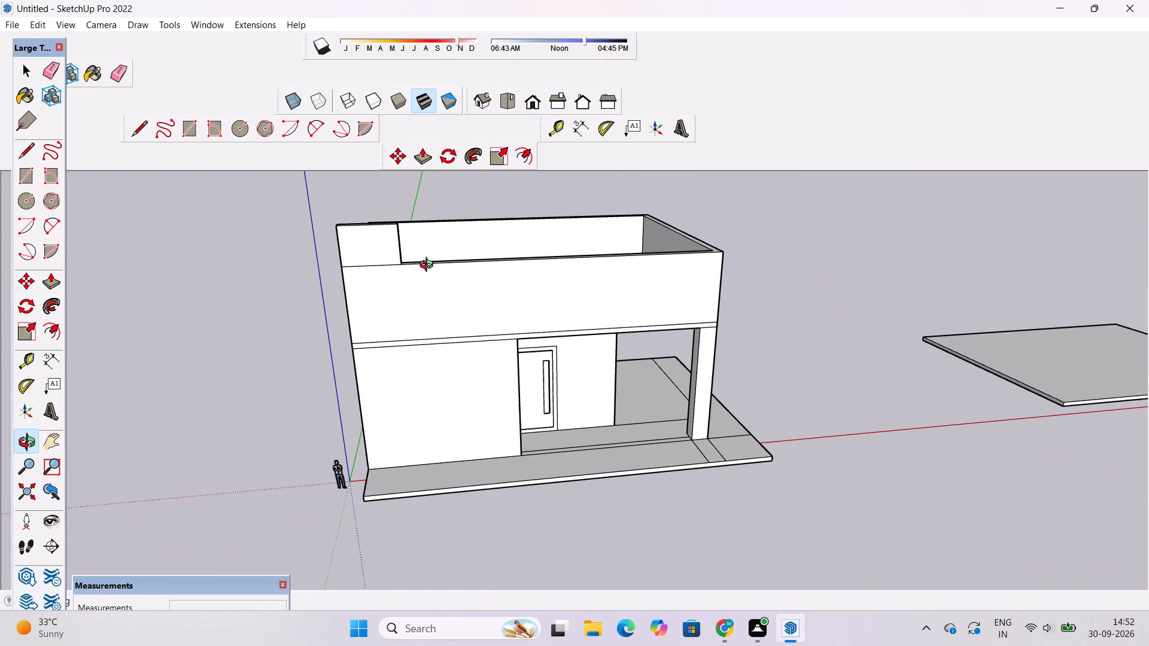
{"action": "scroll", "coordinate": [428, 269], "scroll_direction": "down", "scroll_amount": 3}
{"action": "scroll", "coordinate": [428, 270], "scroll_direction": "up", "scroll_amount": 3}
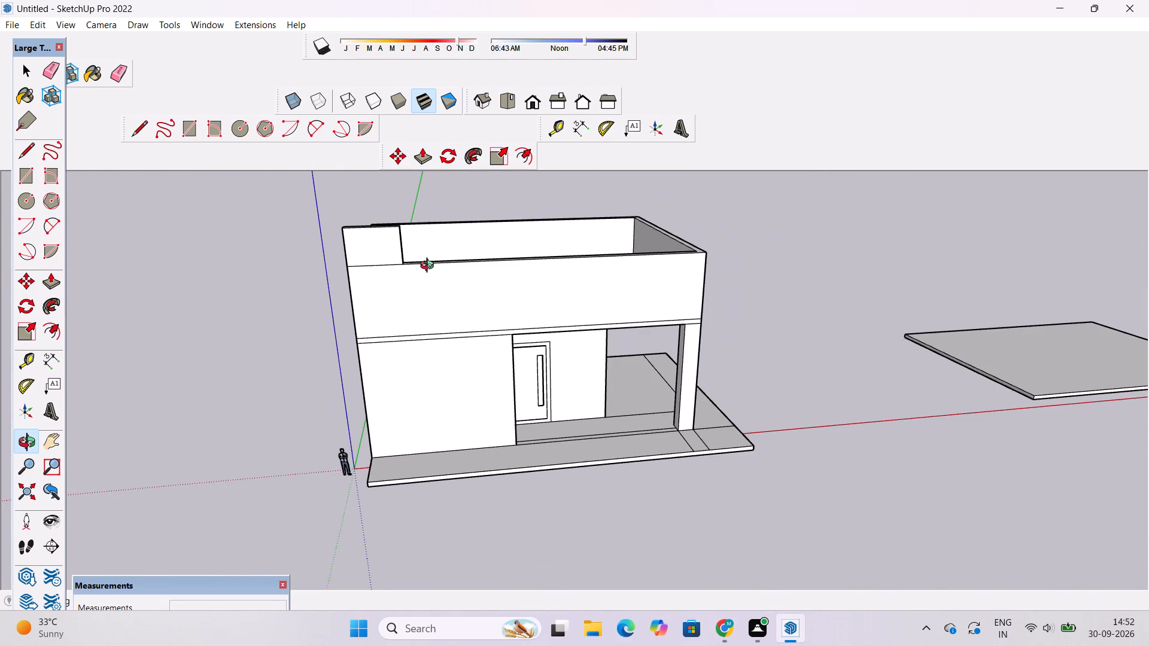
{"action": "scroll", "coordinate": [431, 260], "scroll_direction": "up", "scroll_amount": 3}
{"action": "scroll", "coordinate": [431, 260], "scroll_direction": "down", "scroll_amount": 1}
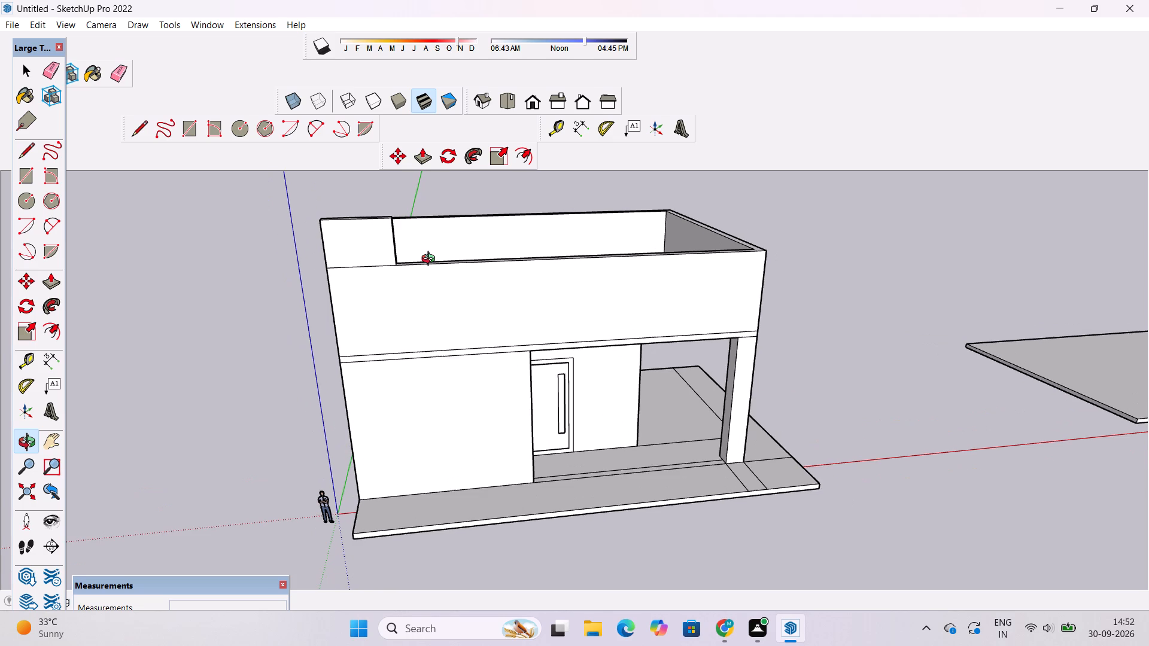
{"action": "scroll", "coordinate": [431, 260], "scroll_direction": "up", "scroll_amount": 1}
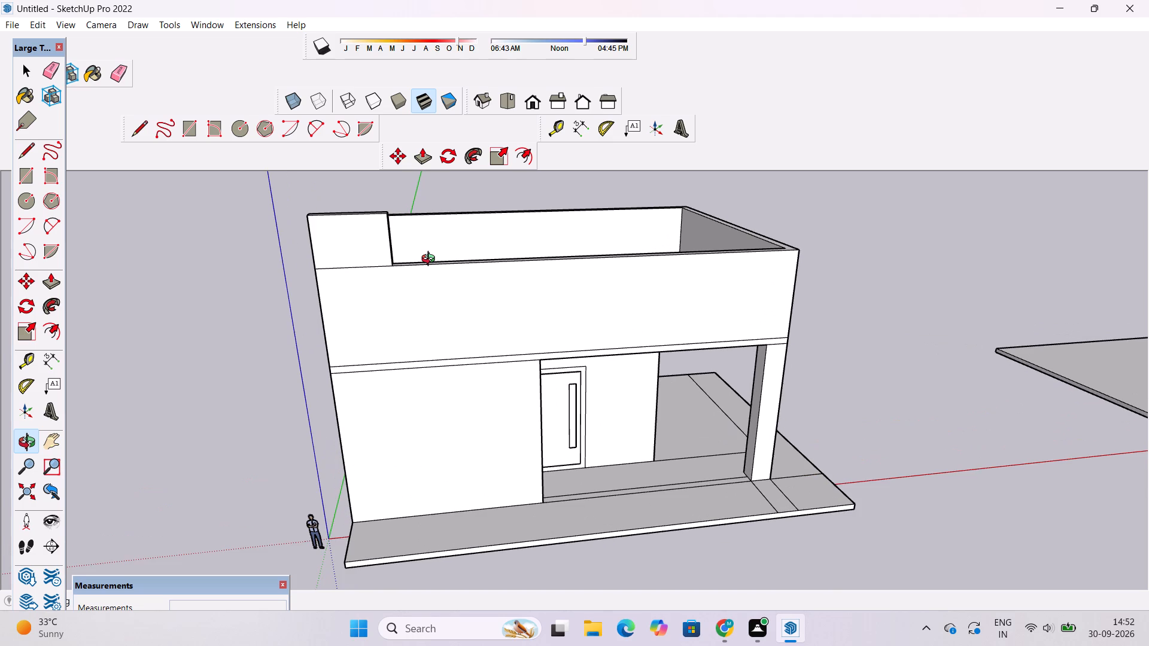
{"action": "scroll", "coordinate": [431, 260], "scroll_direction": "down", "scroll_amount": 2}
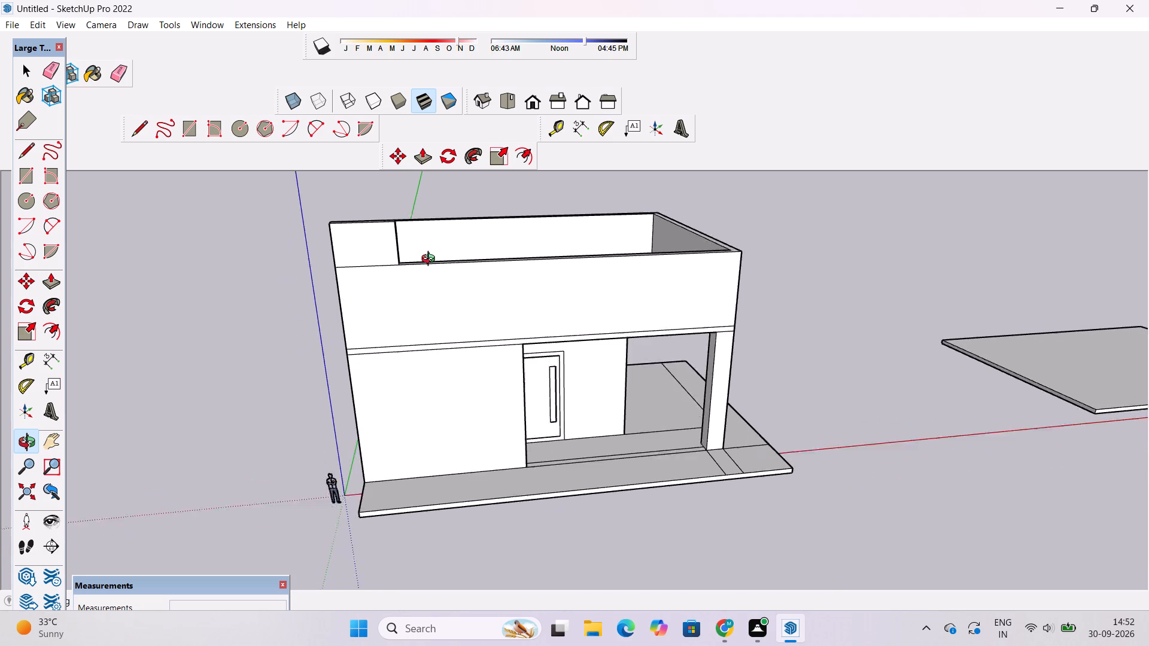
{"action": "scroll", "coordinate": [431, 260], "scroll_direction": "down", "scroll_amount": 1}
{"action": "scroll", "coordinate": [431, 260], "scroll_direction": "up", "scroll_amount": 3}
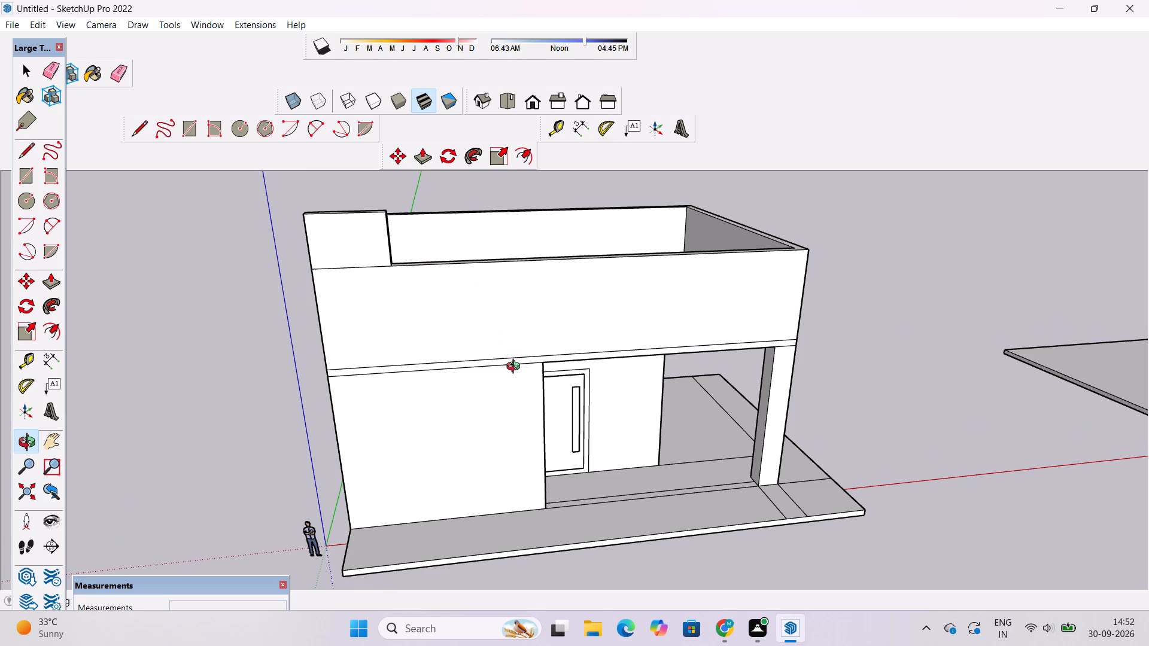
{"action": "scroll", "coordinate": [521, 389], "scroll_direction": "down", "scroll_amount": 2}
{"action": "left_click_drag", "start_coordinate": [537, 425], "coordinate": [475, 313]}
{"action": "left_click_drag", "start_coordinate": [466, 312], "coordinate": [573, 270], "text": "shift"}
{"action": "left_click_drag", "start_coordinate": [561, 296], "coordinate": [561, 350]}
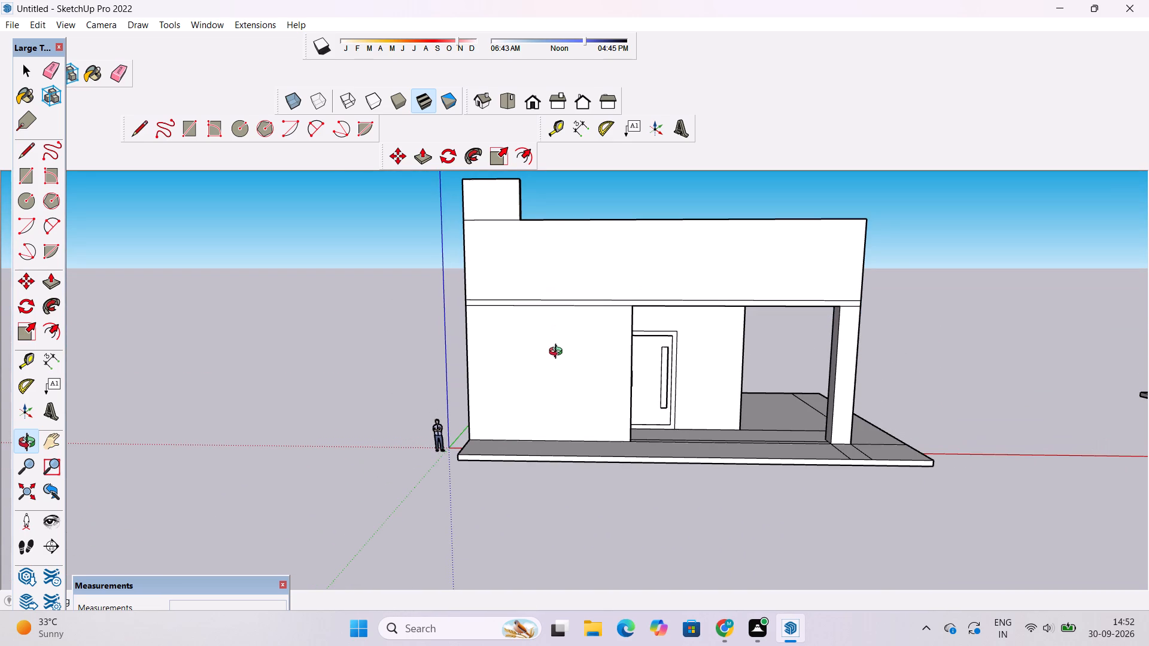
{"action": "left_click_drag", "start_coordinate": [544, 346], "coordinate": [544, 361], "text": "shift"}
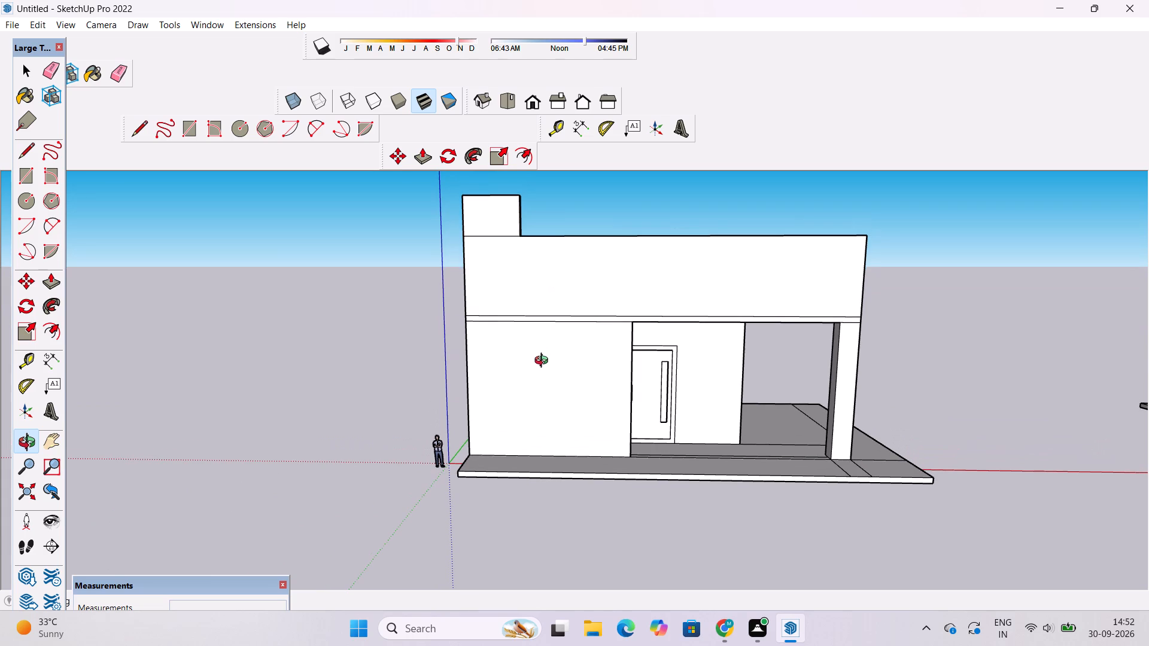
{"action": "left_click_drag", "start_coordinate": [557, 369], "coordinate": [480, 337], "text": "shift"}
{"action": "scroll", "coordinate": [479, 337], "scroll_direction": "up", "scroll_amount": 3}
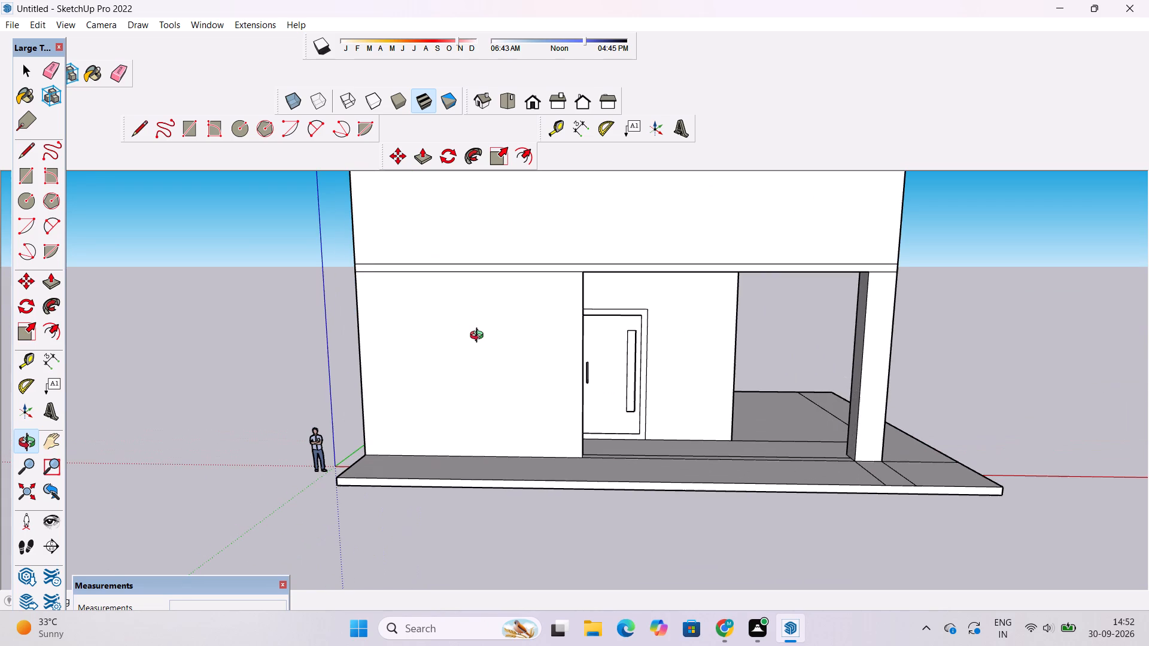
{"action": "scroll", "coordinate": [479, 337], "scroll_direction": "up", "scroll_amount": 1}
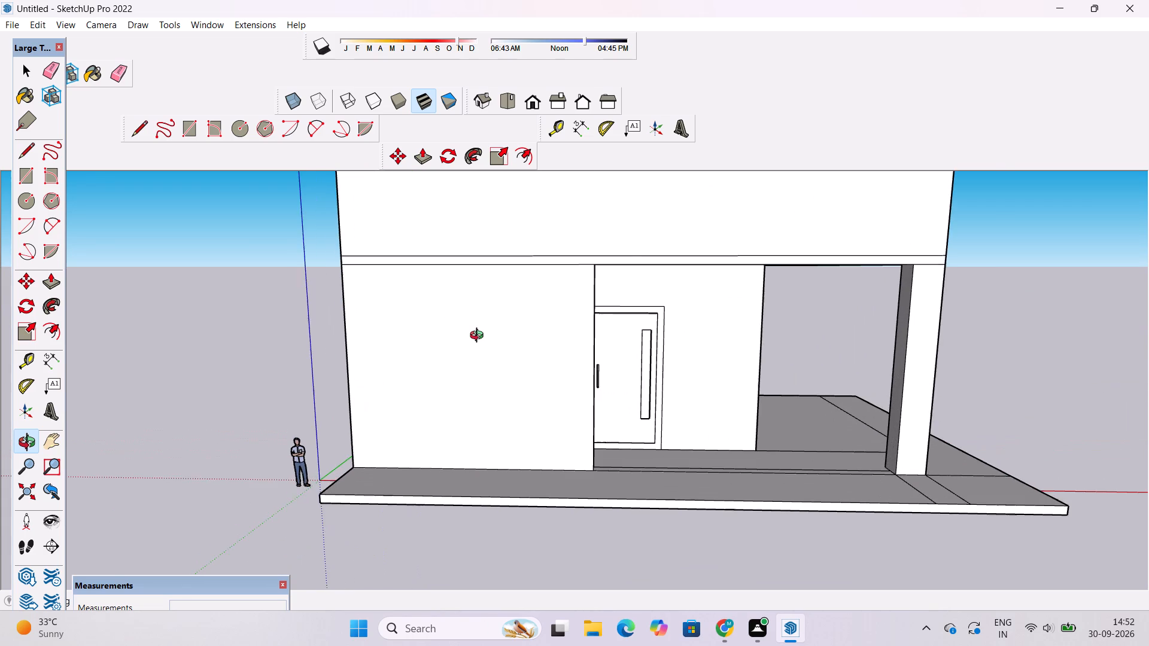
Examine the ground-floor facade, door recess and porch column up close, and the whole building from the front.
{"action": "scroll", "coordinate": [479, 337], "scroll_direction": "up", "scroll_amount": 1}
{"action": "scroll", "coordinate": [479, 337], "scroll_direction": "down", "scroll_amount": 4}
{"action": "left_click_drag", "start_coordinate": [566, 386], "coordinate": [421, 409]}
{"action": "scroll", "coordinate": [524, 358], "scroll_direction": "up", "scroll_amount": 2}
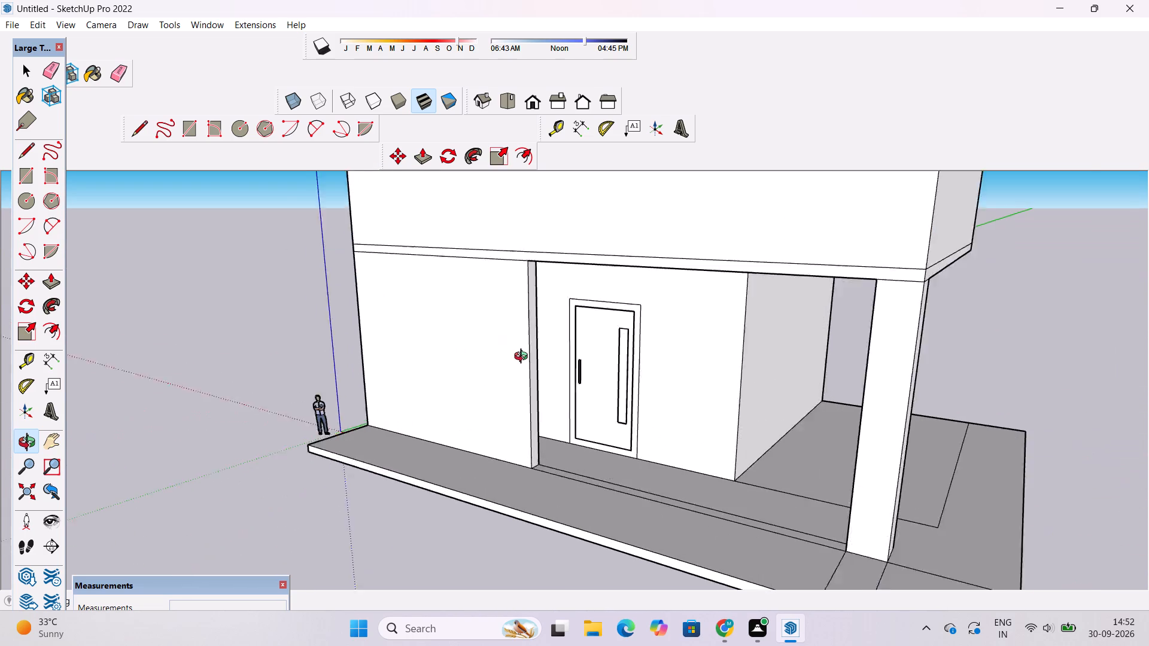
{"action": "scroll", "coordinate": [524, 358], "scroll_direction": "up", "scroll_amount": 6}
{"action": "left_click_drag", "start_coordinate": [534, 388], "coordinate": [621, 401]}
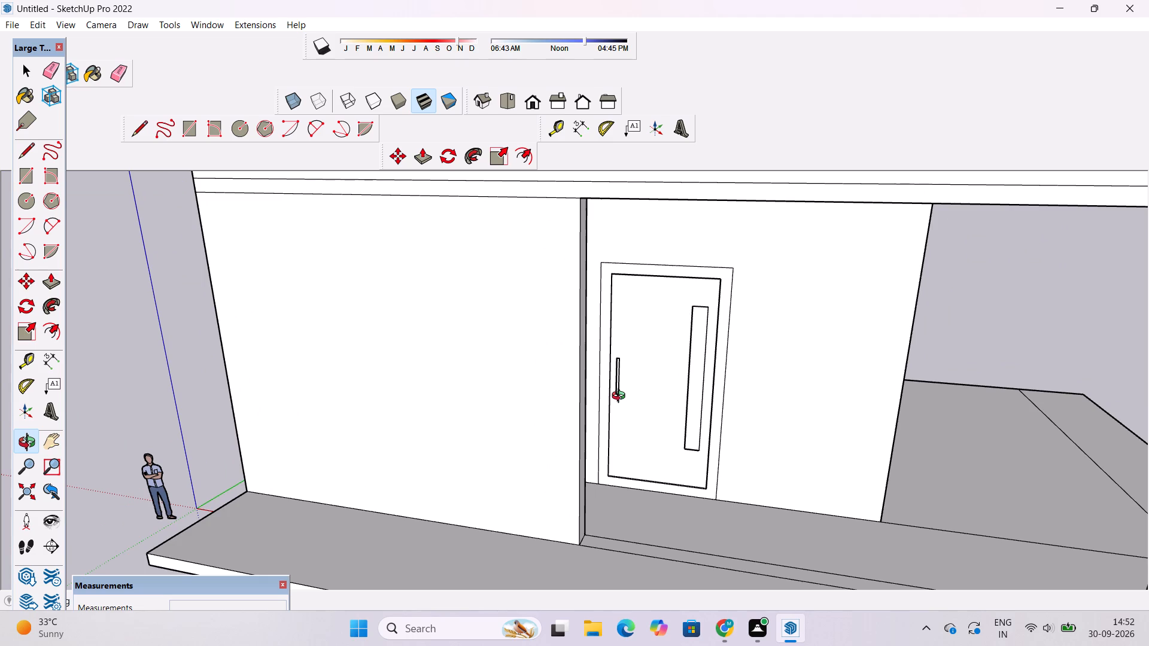
{"action": "scroll", "coordinate": [618, 395], "scroll_direction": "down", "scroll_amount": 8}
{"action": "left_click_drag", "start_coordinate": [592, 343], "coordinate": [501, 383], "text": "shift"}
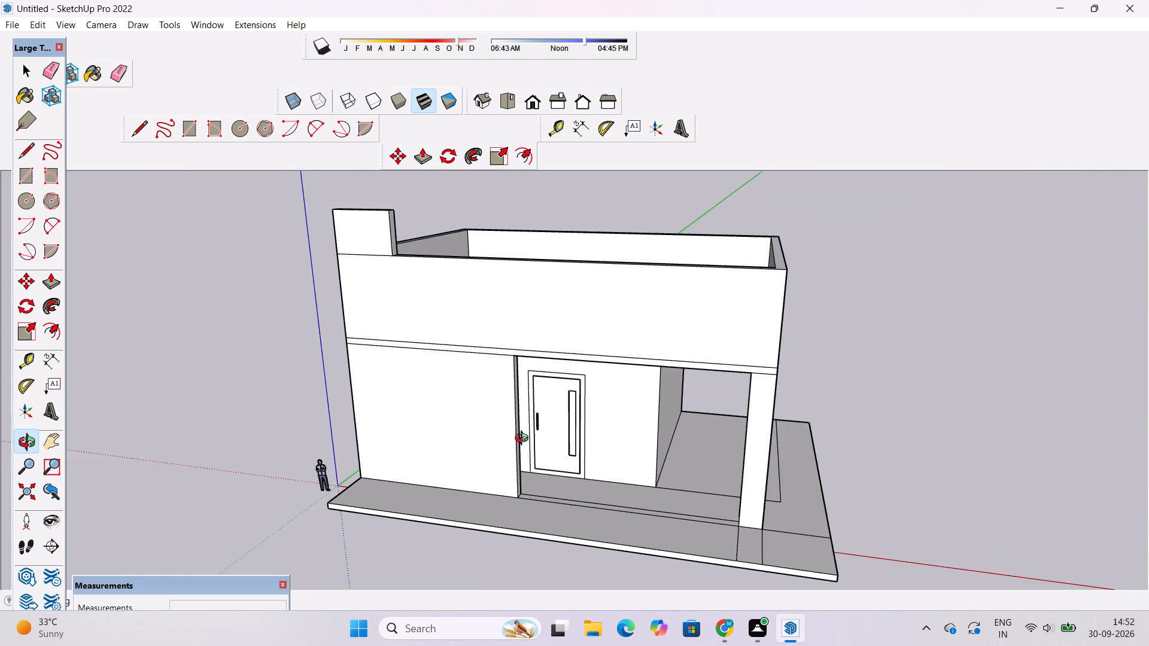
{"action": "left_click_drag", "start_coordinate": [525, 441], "coordinate": [628, 371]}
{"action": "scroll", "coordinate": [619, 365], "scroll_direction": "up", "scroll_amount": 4}
{"action": "left_click_drag", "start_coordinate": [609, 361], "coordinate": [510, 337], "text": "shift"}
{"action": "scroll", "coordinate": [488, 336], "scroll_direction": "down", "scroll_amount": 5}
{"action": "left_click_drag", "start_coordinate": [482, 350], "coordinate": [484, 384]}
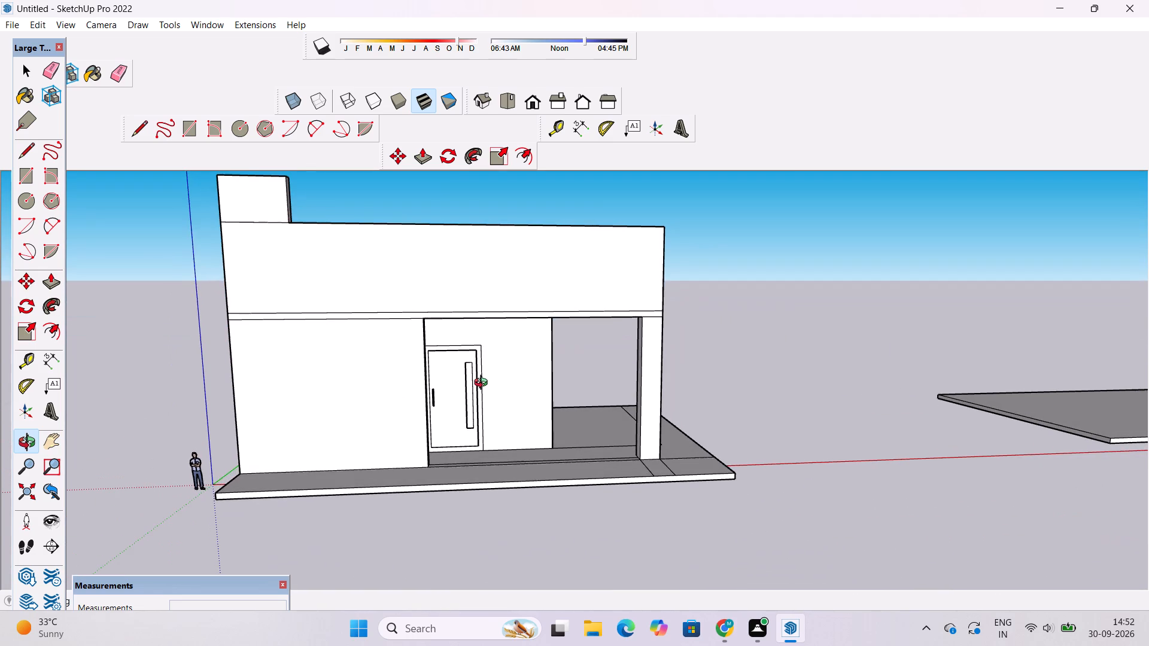
Undo the upper-storey walls with the raised corner section and all of the door's geometry.
{"action": "key", "text": "ctrl+z"}
{"action": "key", "text": "ctrl+z"}
{"action": "key", "text": "ctrl+z"}
{"action": "key", "text": "ctrl+z"}
{"action": "key", "text": "ctrl+z"}
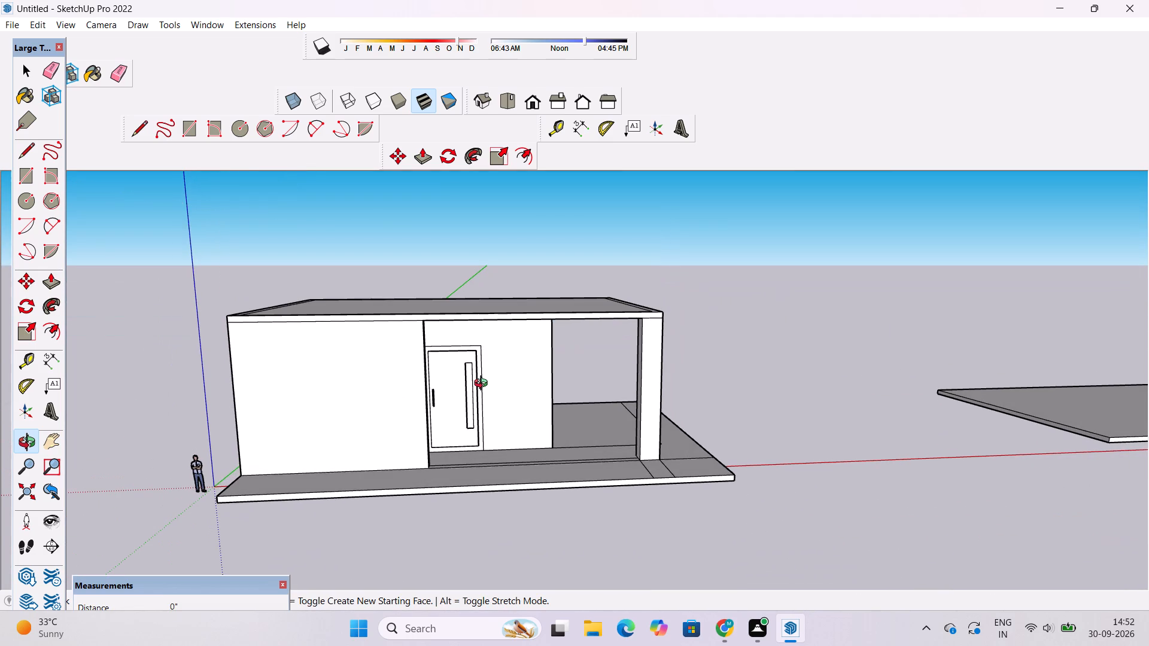
{"action": "key", "text": "ctrl+z"}
{"action": "key", "text": "ctrl+z"}
{"action": "key", "text": "ctrl+z"}
{"action": "key", "text": "ctrl+z"}
{"action": "key", "text": "ctrl+z"}
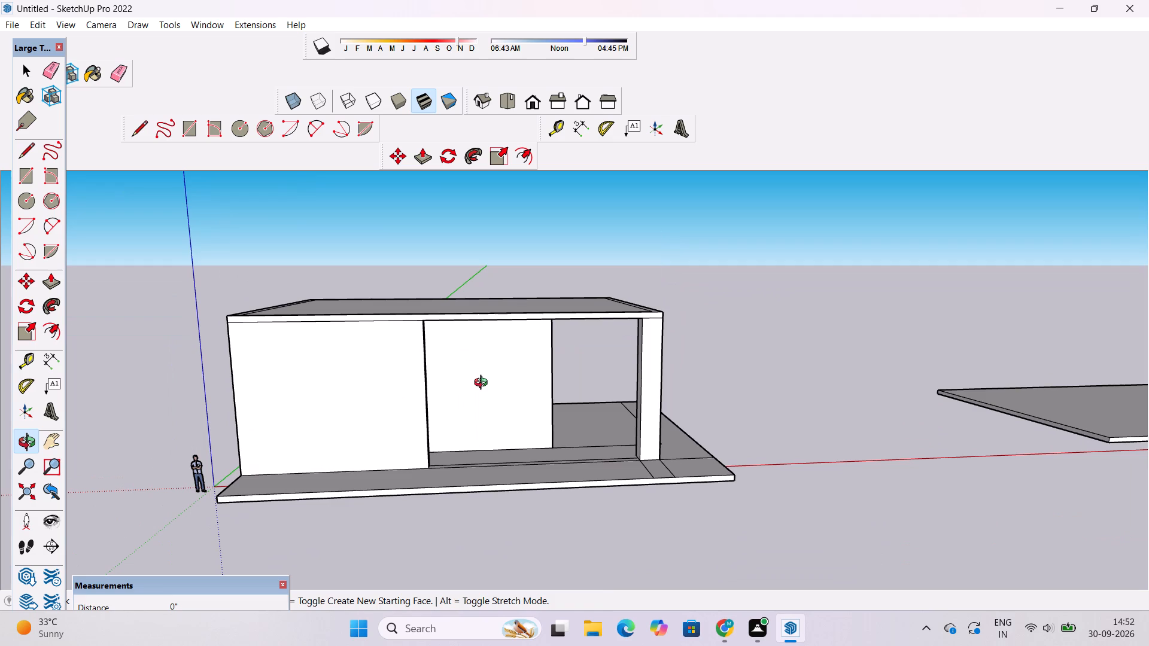
Redo the door's frame, panel, vertical glass strip and handle outlines on the recessed wall.
{"action": "key", "text": "ctrl+y"}
{"action": "key", "text": "ctrl+y"}
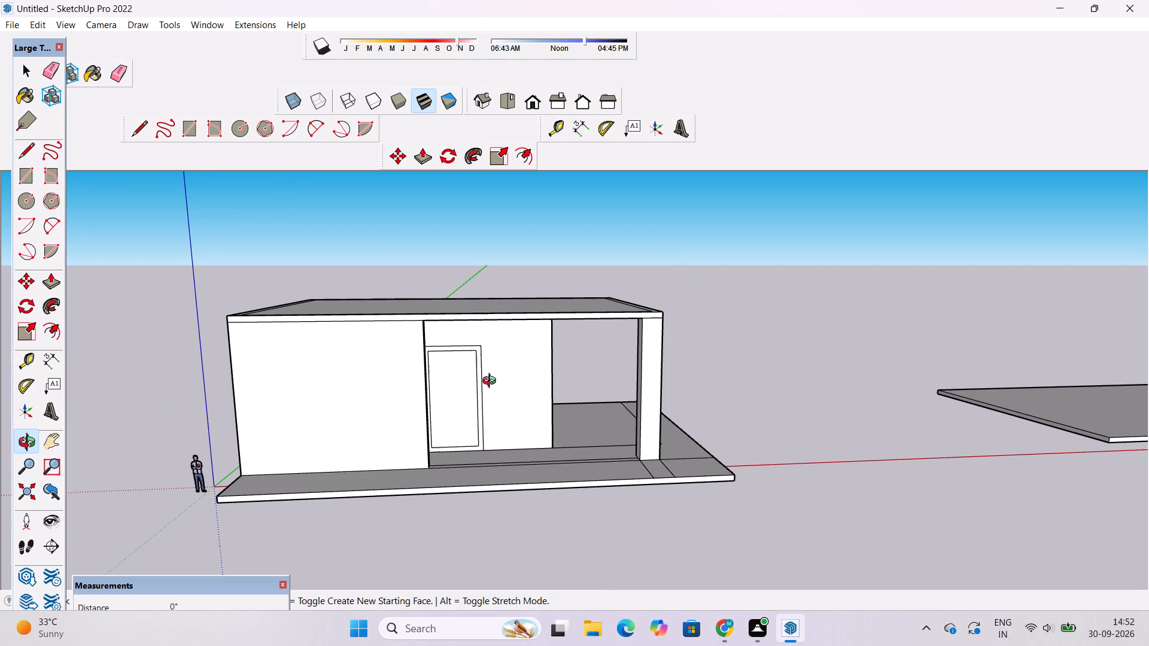
{"action": "key", "text": "ctrl+y"}
{"action": "key", "text": "ctrl+y"}
Select the whole flat door outline and move it about 3' 3" along the recessed wall toward the porch column.
{"action": "scroll", "coordinate": [488, 359], "scroll_direction": "up", "scroll_amount": 7}
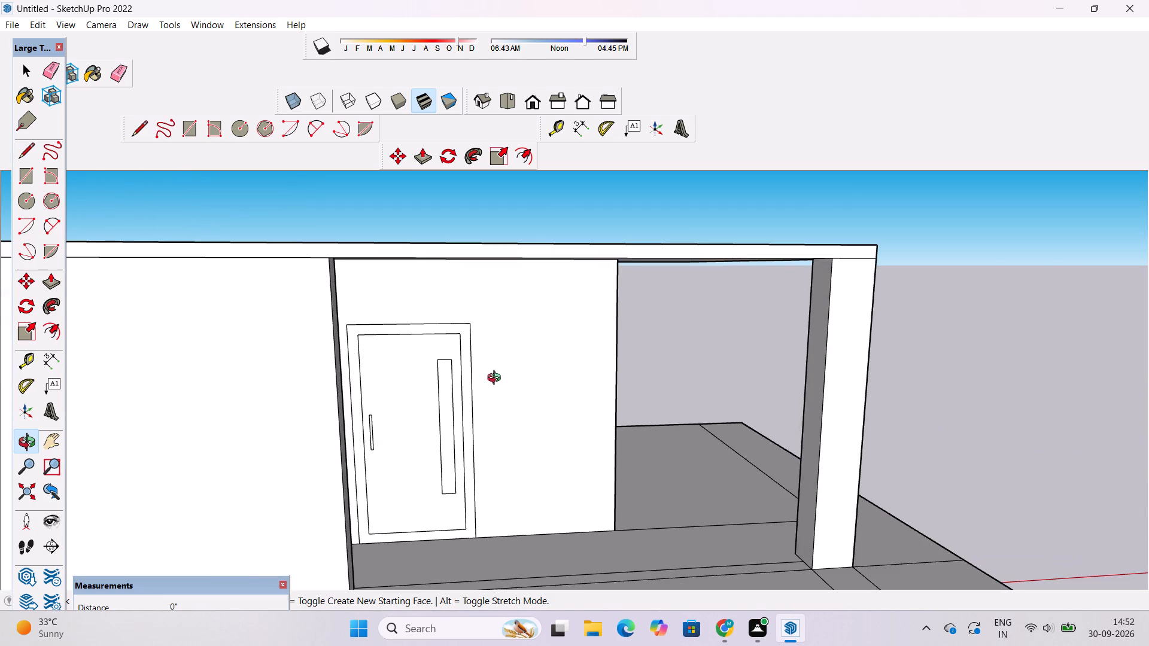
{"action": "left_click_drag", "start_coordinate": [499, 379], "coordinate": [367, 438], "text": "shift"}
{"action": "left_click_drag", "start_coordinate": [359, 458], "coordinate": [383, 370], "text": "shift"}
{"action": "scroll", "coordinate": [363, 399], "scroll_direction": "up", "scroll_amount": 2}
{"action": "left_click_drag", "start_coordinate": [363, 399], "coordinate": [405, 357], "text": "shift"}
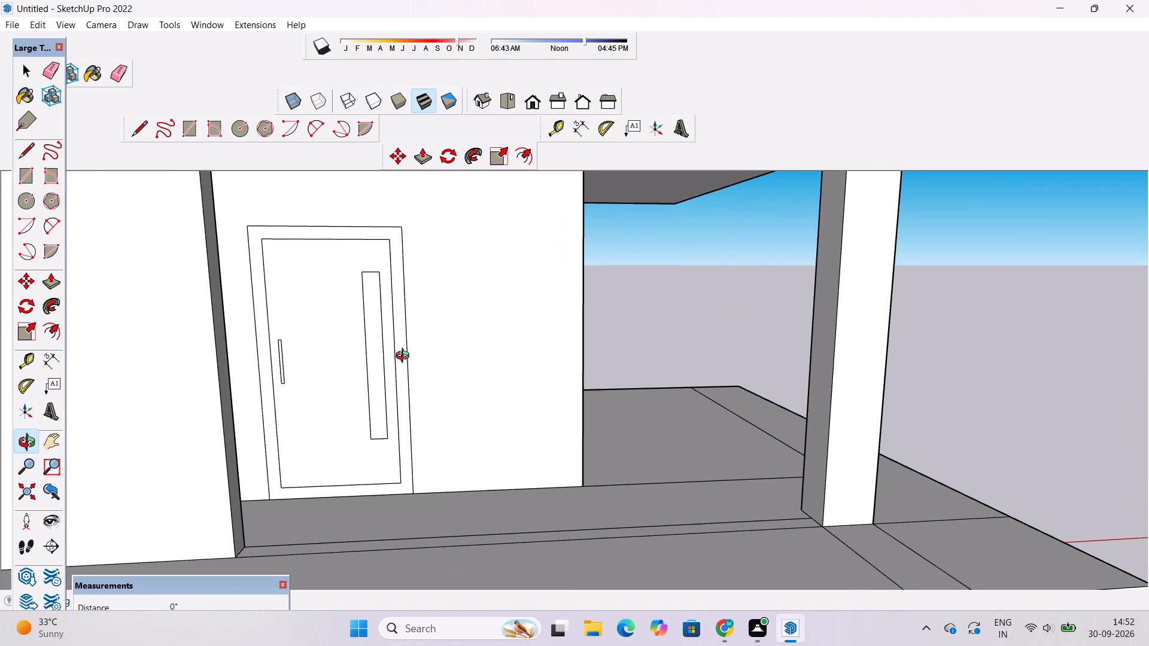
{"action": "key", "text": "space"}
{"action": "scroll", "coordinate": [332, 267], "scroll_direction": "up", "scroll_amount": 2}
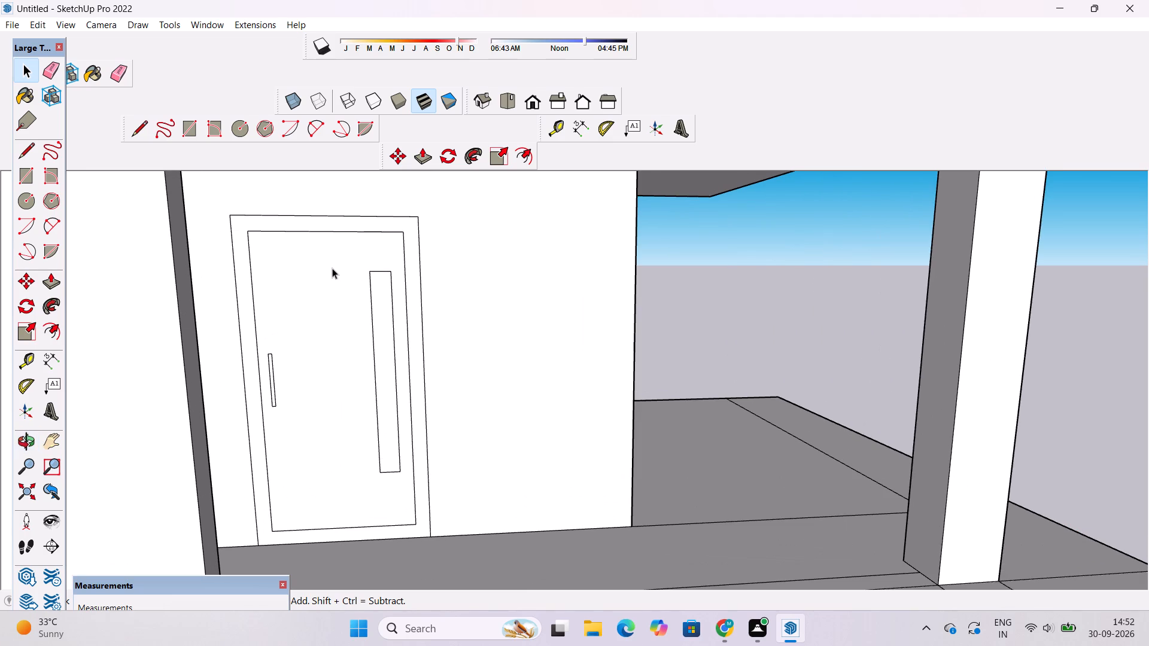
{"action": "double_click", "coordinate": [343, 284], "text": "ctrl"}
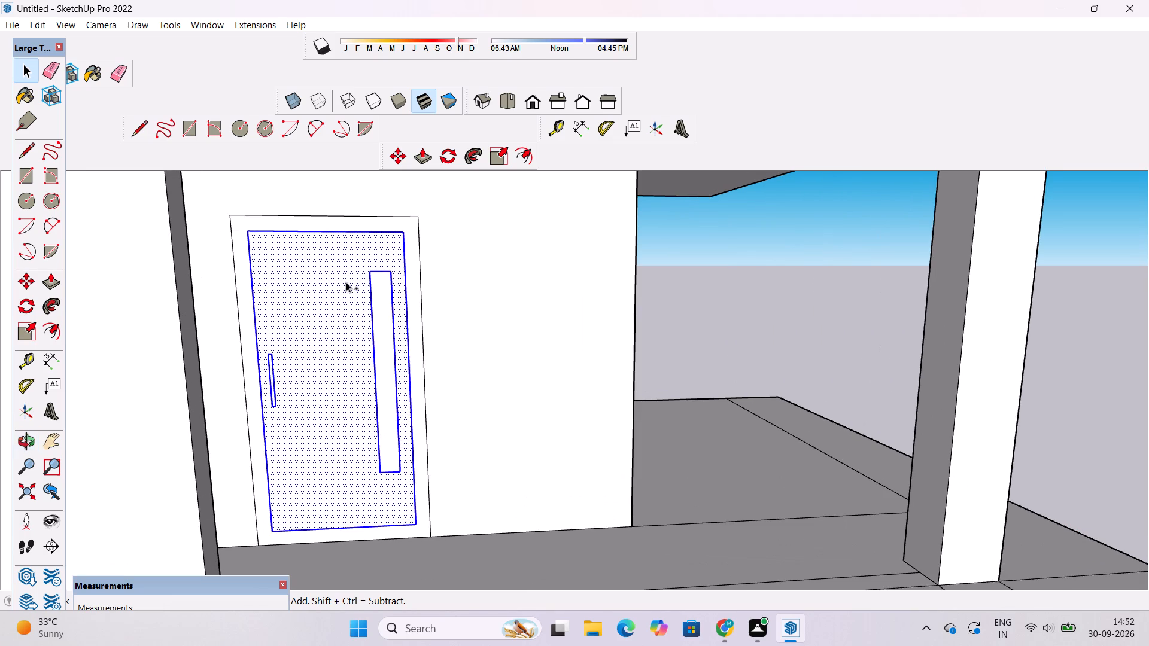
{"action": "double_click", "coordinate": [366, 224], "text": "ctrl"}
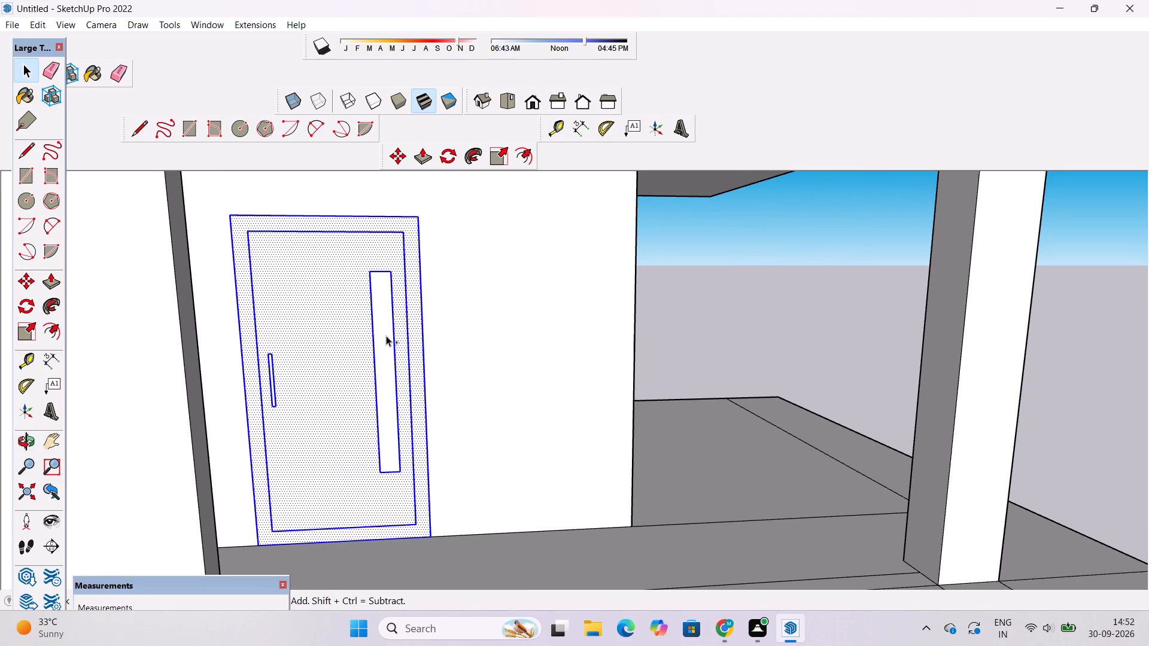
{"action": "double_click", "coordinate": [383, 352], "text": "ctrl"}
{"action": "key", "text": "m"}
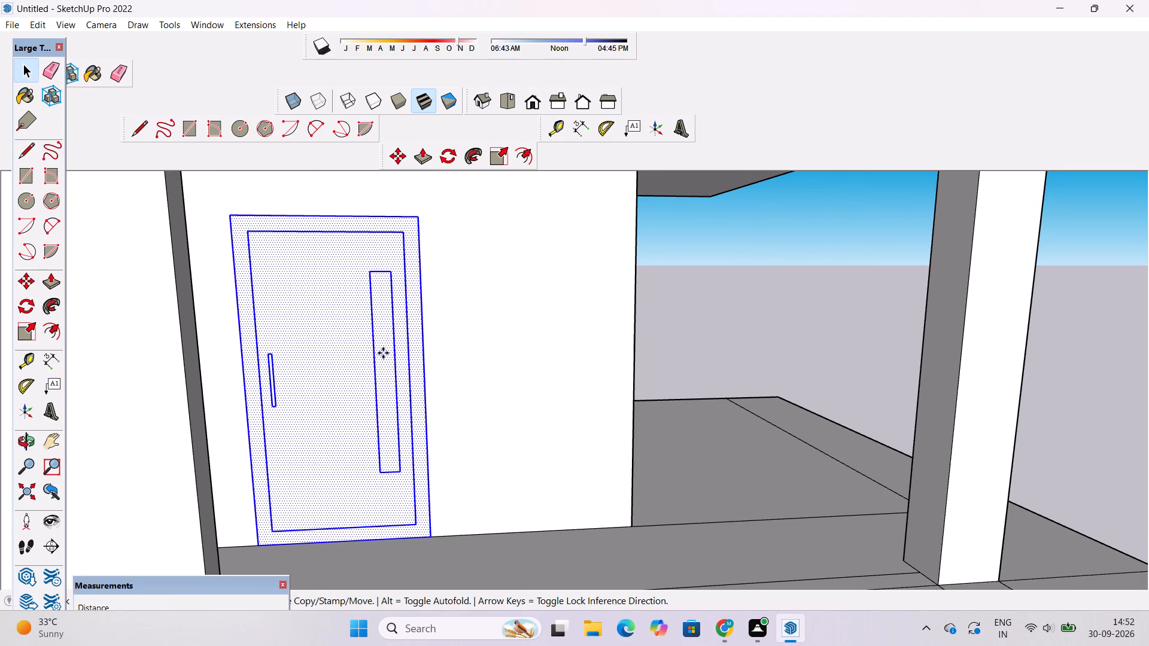
{"action": "scroll", "coordinate": [384, 353], "scroll_direction": "down", "scroll_amount": 5}
{"action": "scroll", "coordinate": [338, 478], "scroll_direction": "up", "scroll_amount": 8}
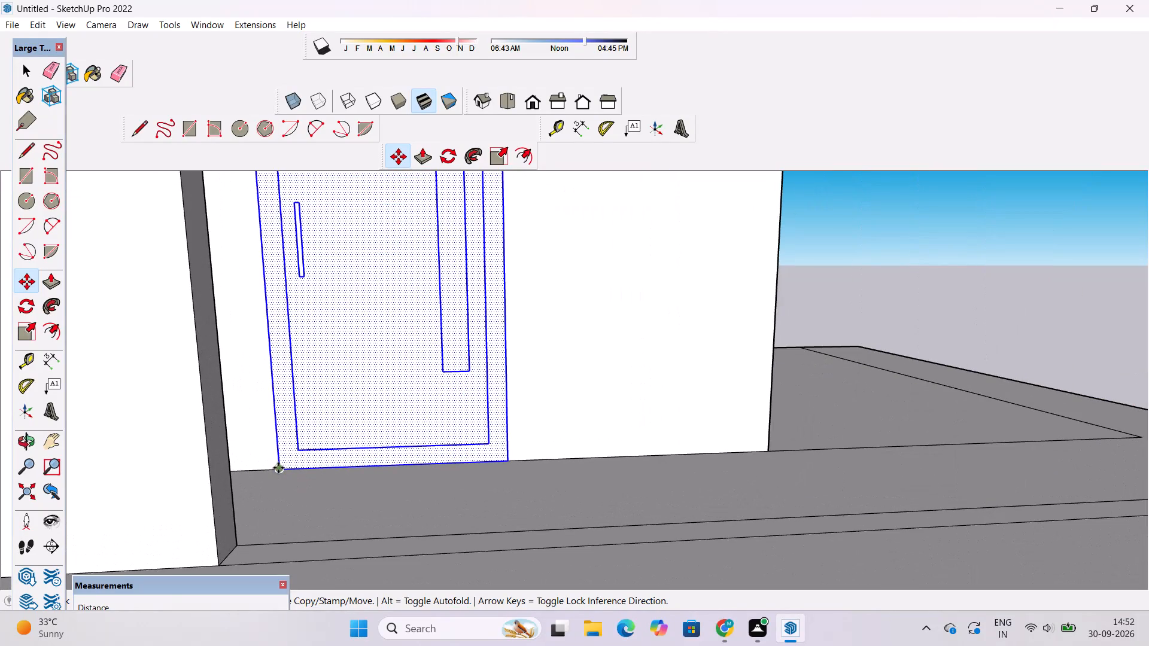
{"action": "left_click", "coordinate": [278, 468]}
{"action": "scroll", "coordinate": [332, 465], "scroll_direction": "down", "scroll_amount": 6}
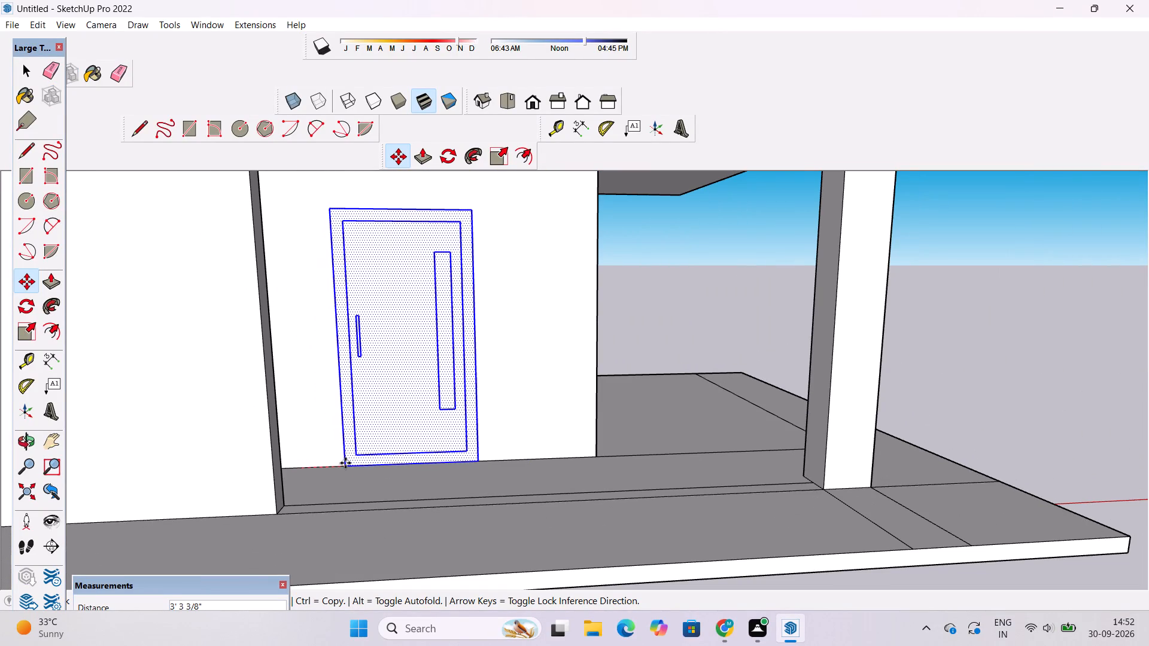
{"action": "left_click", "coordinate": [345, 463]}
{"action": "key", "text": "space"}
Place a guide line across the recess floor through the inner corner at the projecting front wall's end.
{"action": "type", "text": "o"}
{"action": "scroll", "coordinate": [345, 462], "scroll_direction": "down", "scroll_amount": 6}
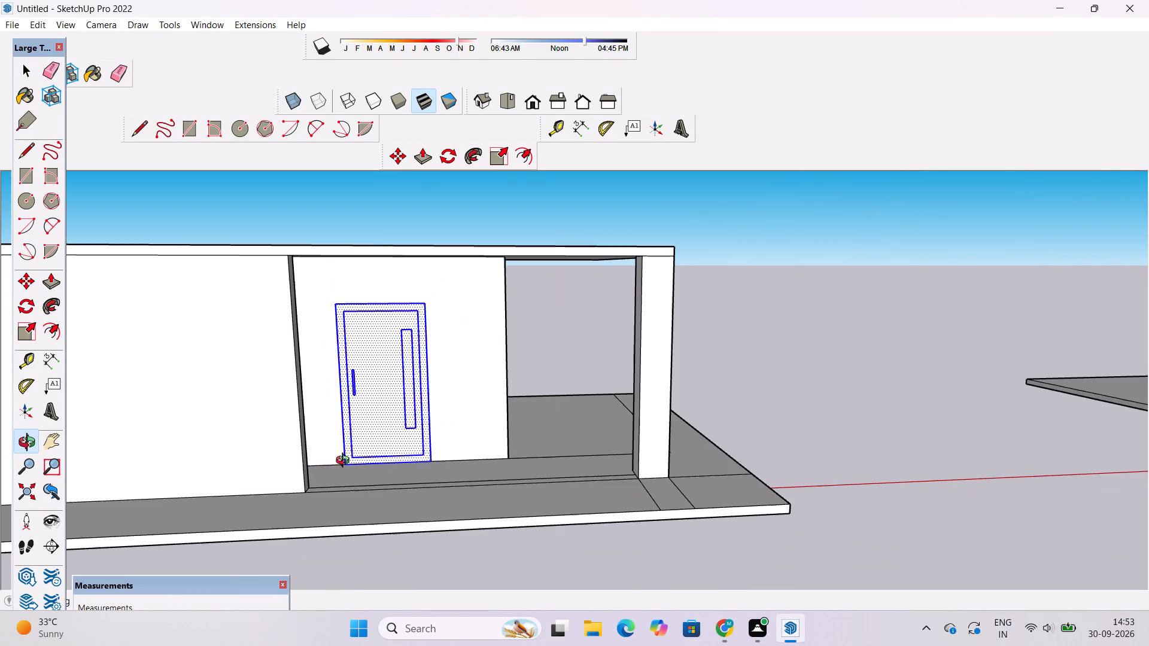
{"action": "left_click_drag", "start_coordinate": [351, 466], "coordinate": [227, 498]}
{"action": "scroll", "coordinate": [364, 409], "scroll_direction": "up", "scroll_amount": 9}
{"action": "left_click_drag", "start_coordinate": [387, 476], "coordinate": [354, 488]}
{"action": "left_click_drag", "start_coordinate": [353, 488], "coordinate": [349, 473]}
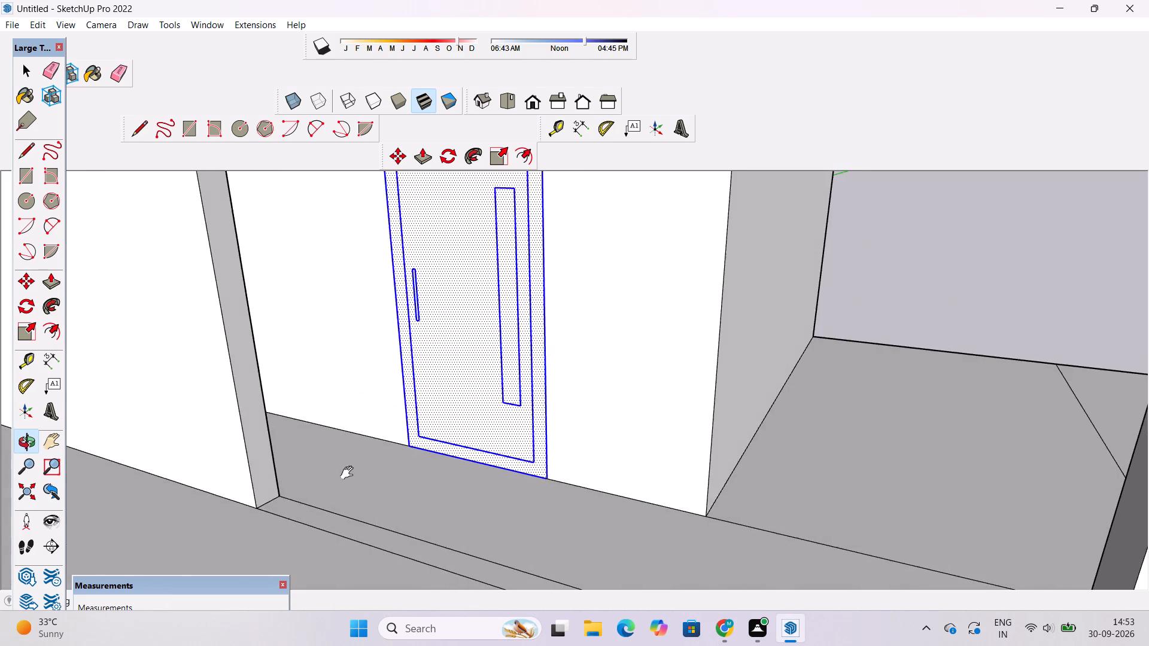
{"action": "left_click_drag", "start_coordinate": [349, 473], "coordinate": [362, 419]}
{"action": "left_click_drag", "start_coordinate": [362, 426], "coordinate": [362, 459]}
{"action": "scroll", "coordinate": [362, 459], "scroll_direction": "up", "scroll_amount": 3}
{"action": "scroll", "coordinate": [362, 459], "scroll_direction": "down", "scroll_amount": 5}
{"action": "left_click_drag", "start_coordinate": [372, 458], "coordinate": [276, 471]}
{"action": "scroll", "coordinate": [306, 413], "scroll_direction": "up", "scroll_amount": 4}
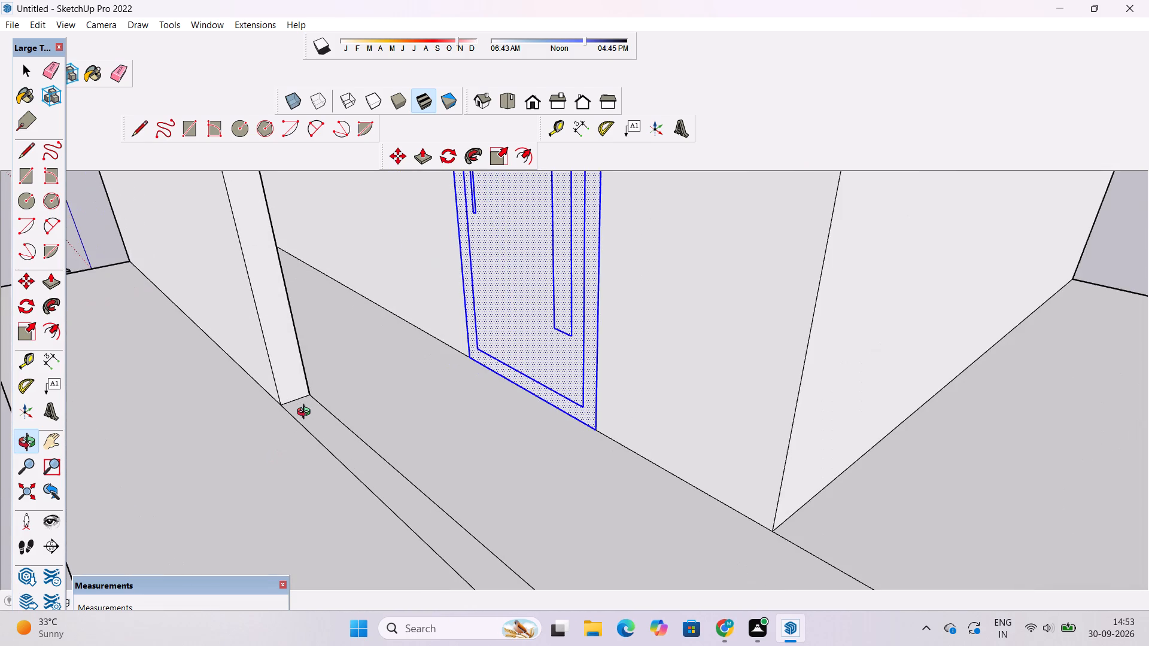
{"action": "left_click_drag", "start_coordinate": [339, 416], "coordinate": [348, 456], "text": "shift"}
{"action": "scroll", "coordinate": [350, 456], "scroll_direction": "up", "scroll_amount": 3}
{"action": "left_click_drag", "start_coordinate": [387, 444], "coordinate": [319, 370]}
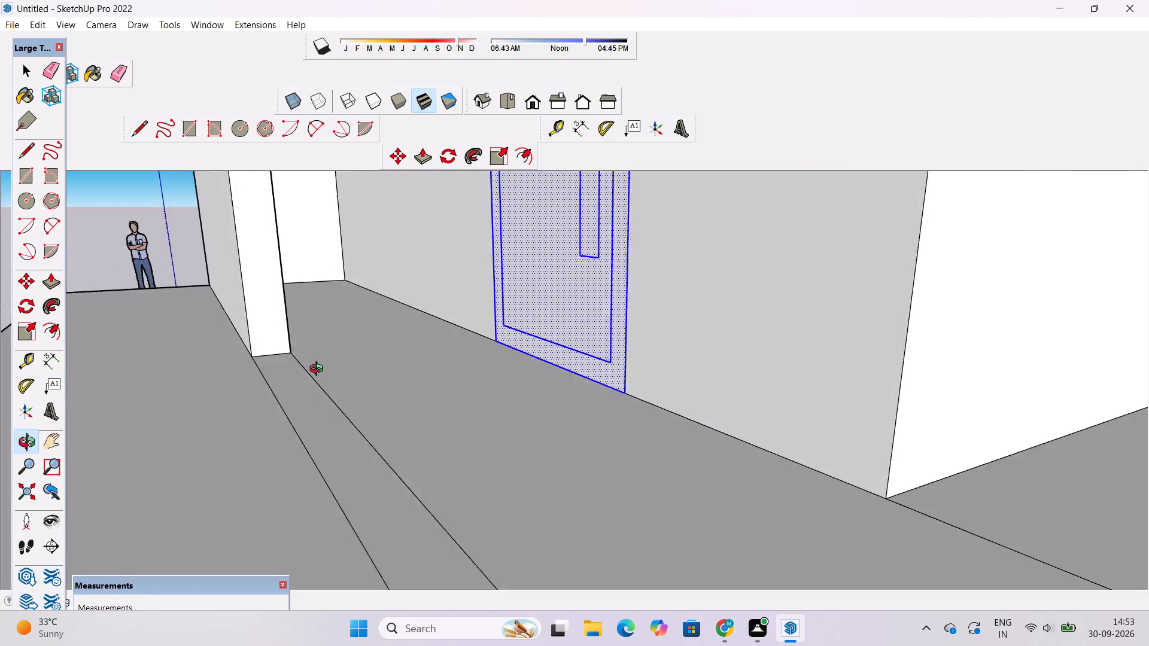
{"action": "left_click_drag", "start_coordinate": [319, 370], "coordinate": [305, 365]}
{"action": "left_click_drag", "start_coordinate": [315, 372], "coordinate": [381, 447]}
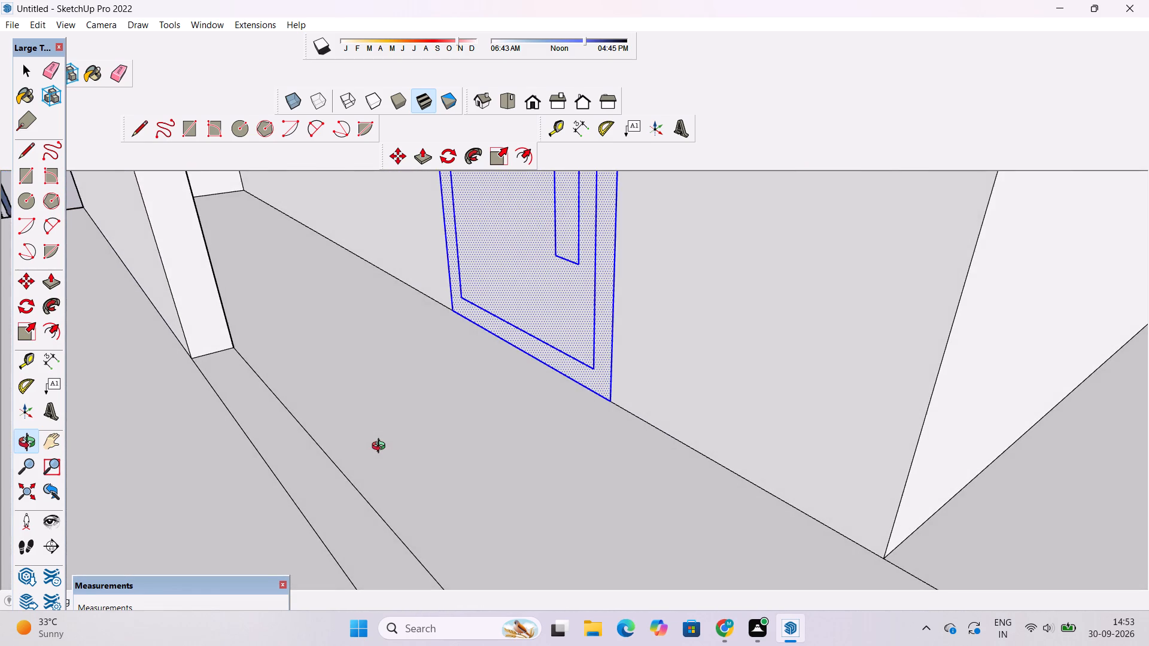
{"action": "left_click_drag", "start_coordinate": [379, 446], "coordinate": [361, 428]}
{"action": "key", "text": "t"}
{"action": "left_click", "coordinate": [247, 216]}
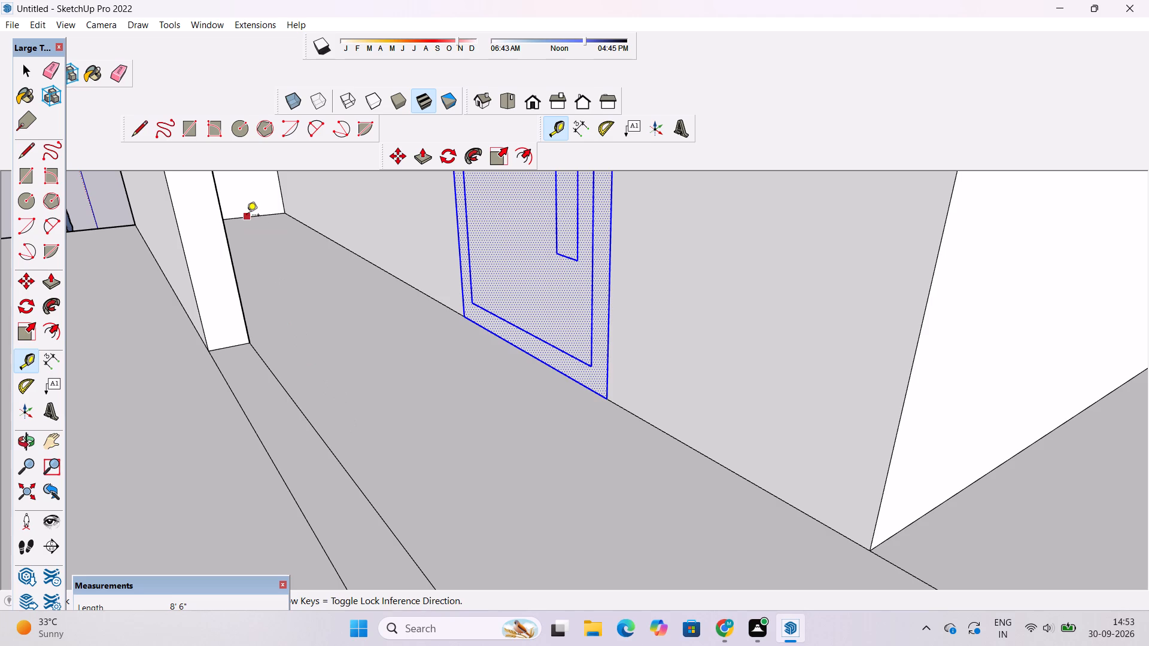
{"action": "left_click", "coordinate": [251, 341]}
Examine the guide line in relation to the door's base and the recess floor, up close and from the front.
{"action": "scroll", "coordinate": [318, 331], "scroll_direction": "down", "scroll_amount": 2}
{"action": "key", "text": "o"}
{"action": "scroll", "coordinate": [320, 339], "scroll_direction": "down", "scroll_amount": 5}
{"action": "left_click_drag", "start_coordinate": [300, 363], "coordinate": [365, 365]}
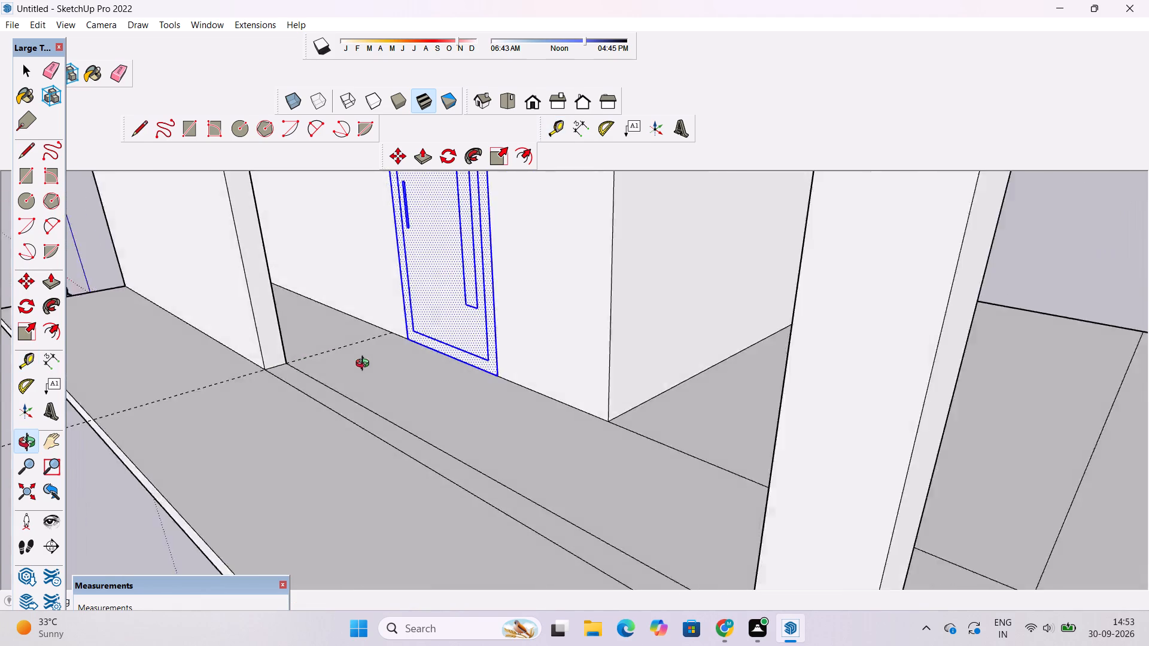
{"action": "left_click_drag", "start_coordinate": [365, 365], "coordinate": [445, 417]}
{"action": "left_click_drag", "start_coordinate": [424, 424], "coordinate": [437, 420]}
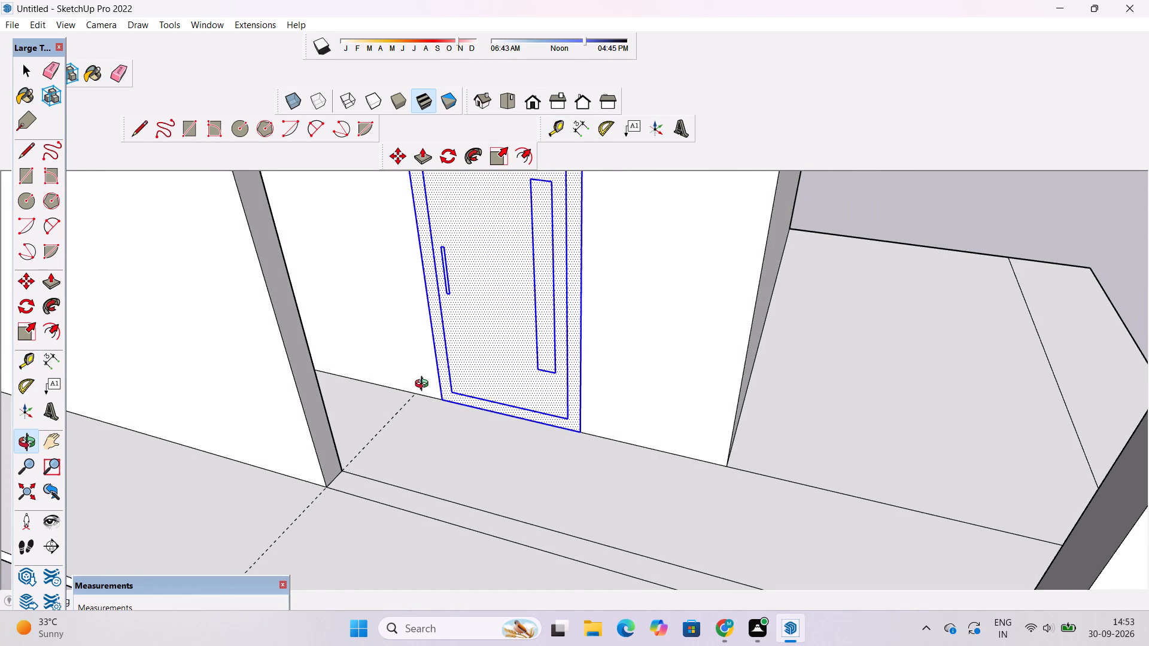
{"action": "scroll", "coordinate": [411, 355], "scroll_direction": "down", "scroll_amount": 2}
{"action": "left_click_drag", "start_coordinate": [397, 416], "coordinate": [480, 438]}
{"action": "left_click_drag", "start_coordinate": [478, 445], "coordinate": [469, 423], "text": "shift"}
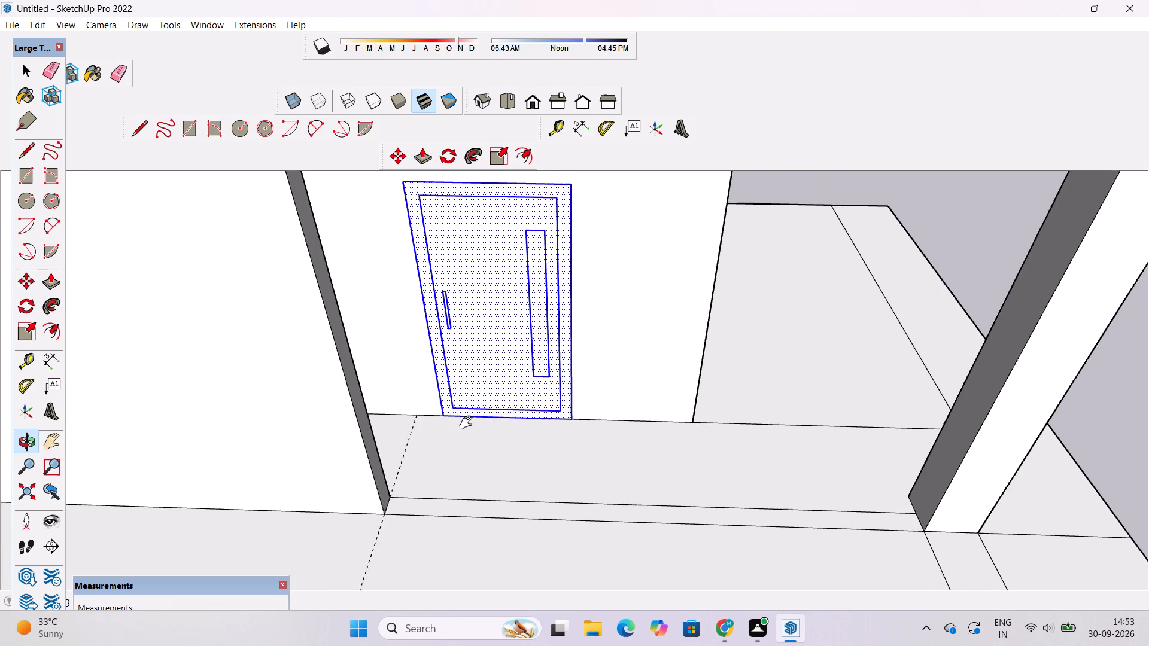
{"action": "left_click_drag", "start_coordinate": [469, 423], "coordinate": [460, 406], "text": "shift"}
{"action": "scroll", "coordinate": [425, 388], "scroll_direction": "up", "scroll_amount": 3}
{"action": "left_click_drag", "start_coordinate": [427, 409], "coordinate": [427, 425]}
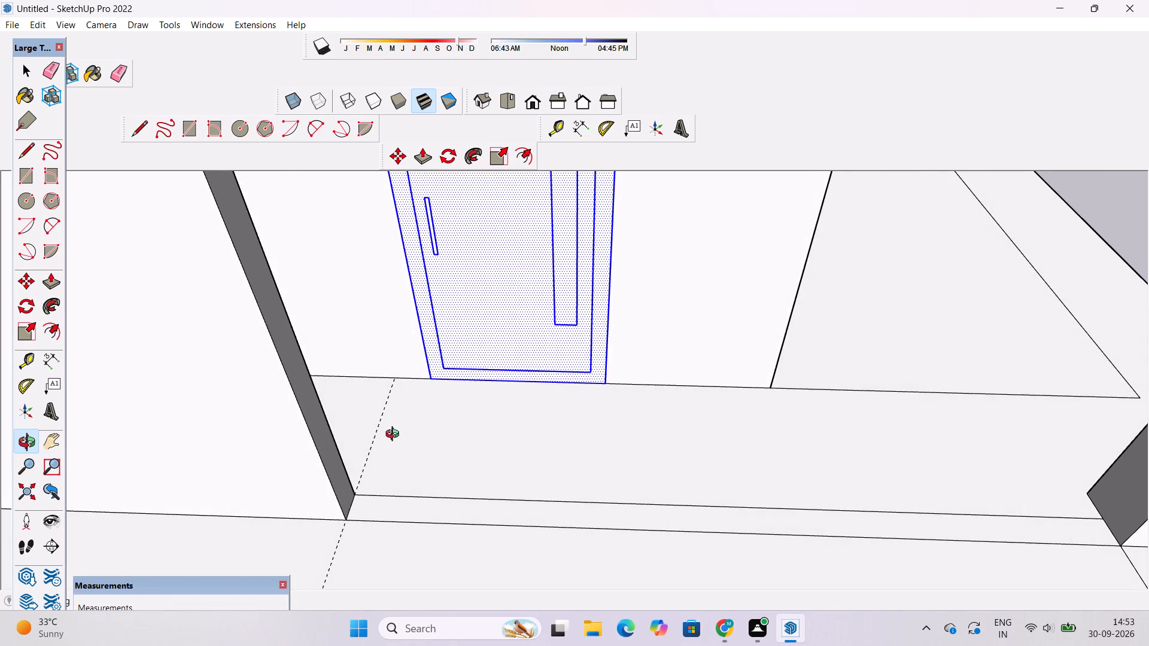
{"action": "left_click_drag", "start_coordinate": [388, 444], "coordinate": [362, 480]}
{"action": "scroll", "coordinate": [358, 459], "scroll_direction": "up", "scroll_amount": 3}
{"action": "left_click_drag", "start_coordinate": [389, 432], "coordinate": [344, 443]}
{"action": "left_click_drag", "start_coordinate": [370, 418], "coordinate": [370, 475], "text": "shift"}
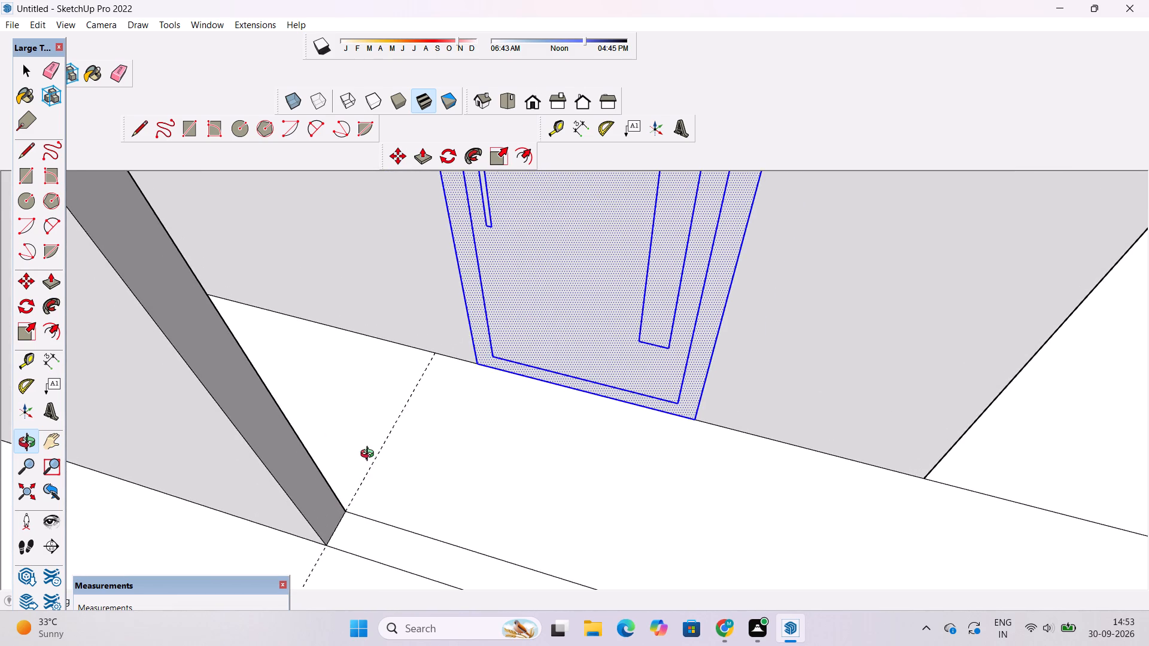
{"action": "scroll", "coordinate": [370, 455], "scroll_direction": "up", "scroll_amount": 2}
{"action": "left_click_drag", "start_coordinate": [375, 448], "coordinate": [377, 462], "text": "shift"}
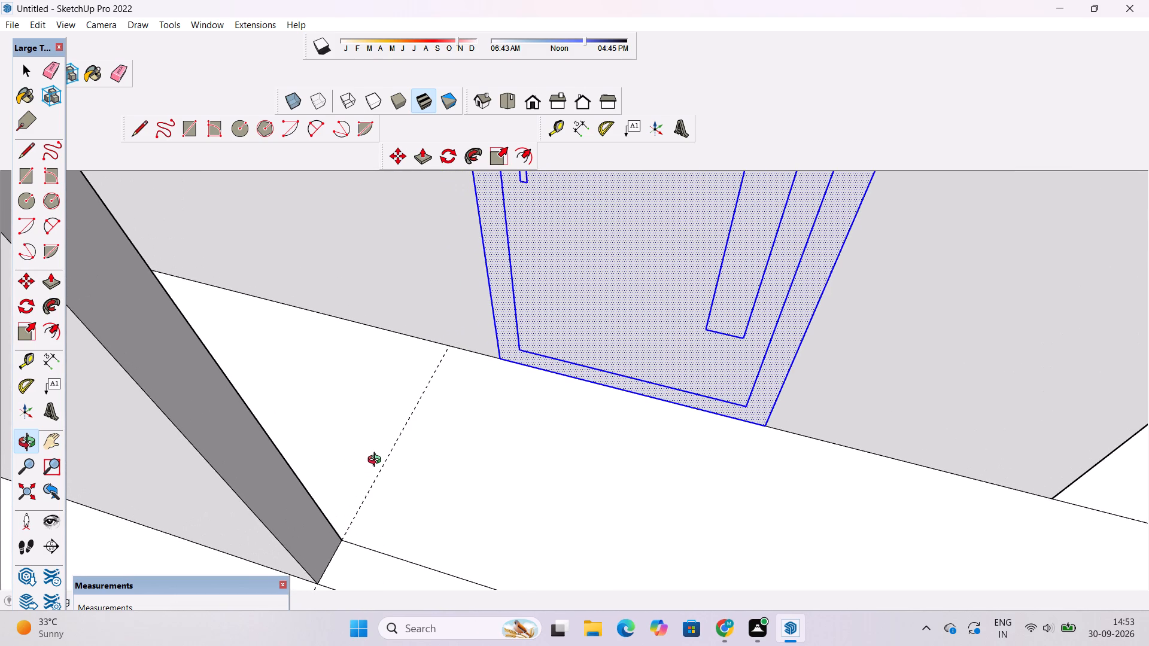
{"action": "scroll", "coordinate": [377, 461], "scroll_direction": "down", "scroll_amount": 9}
{"action": "left_click_drag", "start_coordinate": [355, 483], "coordinate": [420, 316]}
{"action": "scroll", "coordinate": [420, 313], "scroll_direction": "down", "scroll_amount": 6}
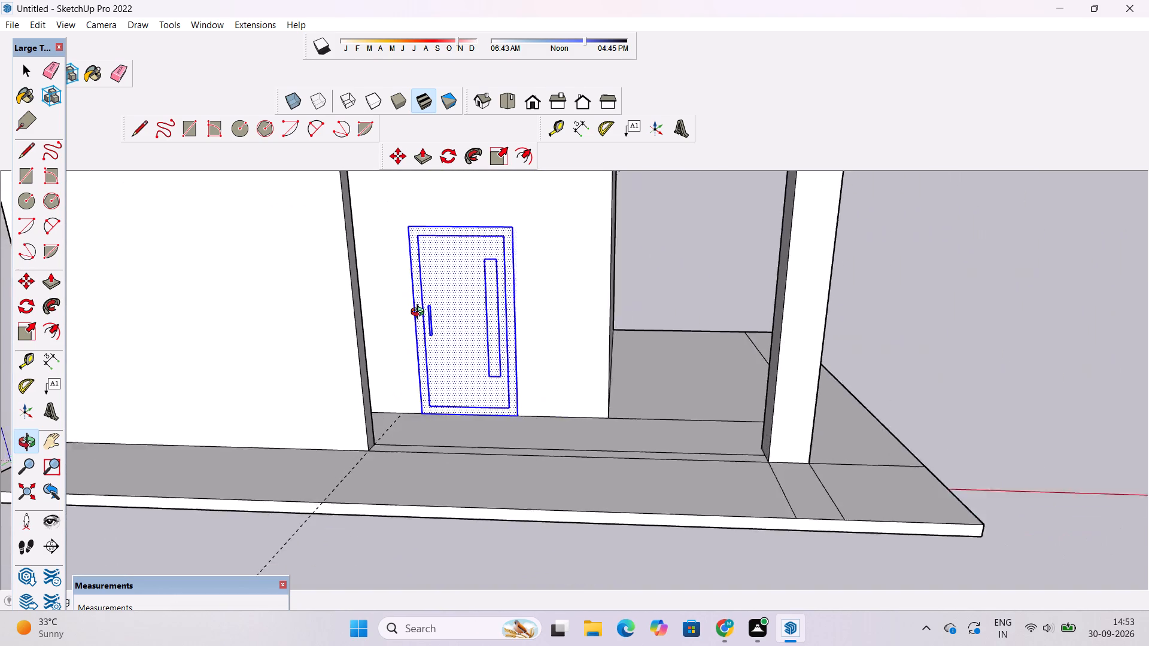
{"action": "scroll", "coordinate": [420, 313], "scroll_direction": "down", "scroll_amount": 2}
{"action": "left_click_drag", "start_coordinate": [420, 313], "coordinate": [428, 363], "text": "shift"}
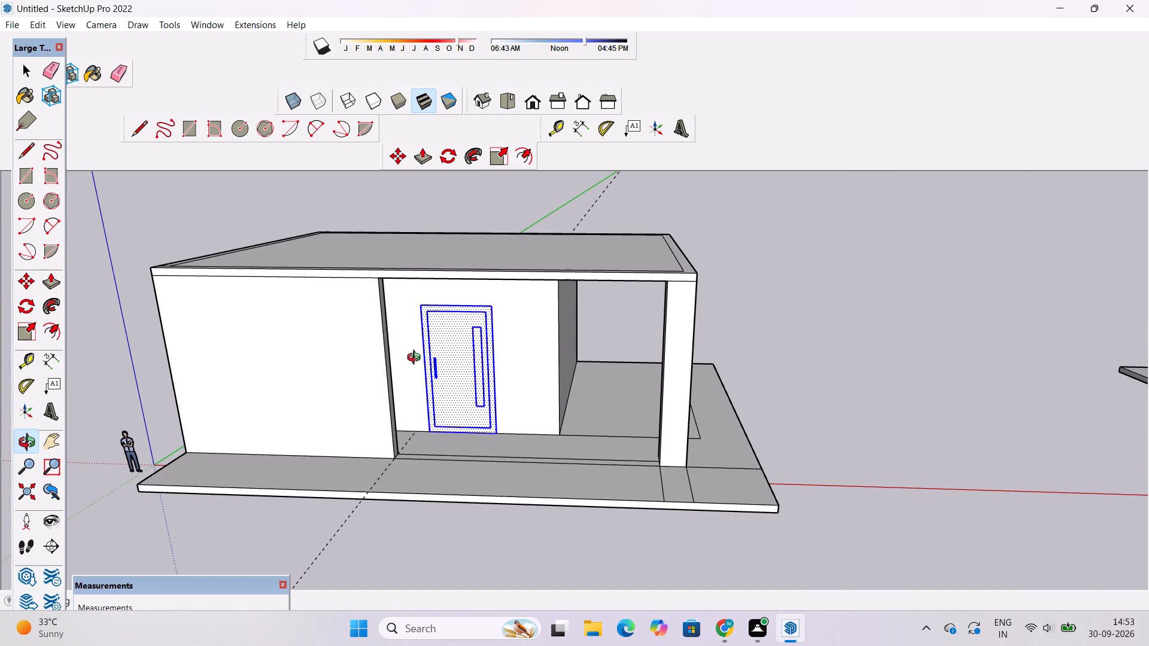
Place a second guide line 1.5' from the existing one across the recess floor, offset toward the projecting front wall.
{"action": "scroll", "coordinate": [417, 359], "scroll_direction": "up", "scroll_amount": 4}
{"action": "left_click_drag", "start_coordinate": [423, 363], "coordinate": [367, 441]}
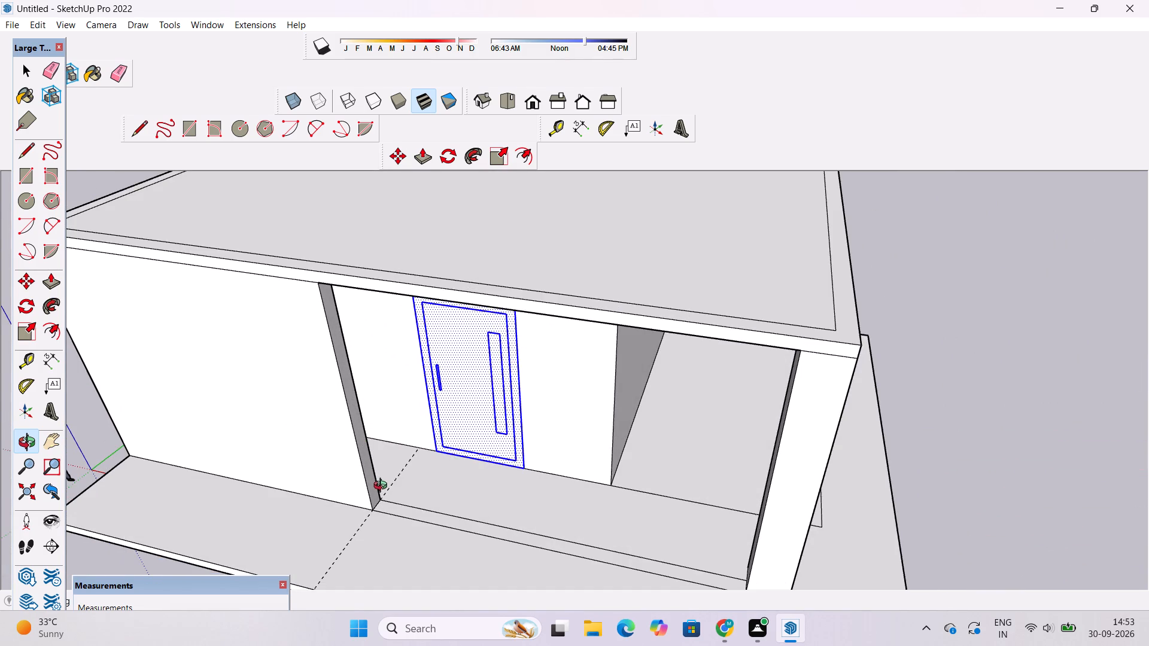
{"action": "left_click_drag", "start_coordinate": [383, 488], "coordinate": [383, 422]}
{"action": "scroll", "coordinate": [400, 406], "scroll_direction": "up", "scroll_amount": 7}
{"action": "left_click_drag", "start_coordinate": [400, 411], "coordinate": [385, 332], "text": "shift"}
{"action": "left_click_drag", "start_coordinate": [388, 371], "coordinate": [393, 397]}
{"action": "scroll", "coordinate": [393, 397], "scroll_direction": "up", "scroll_amount": 3}
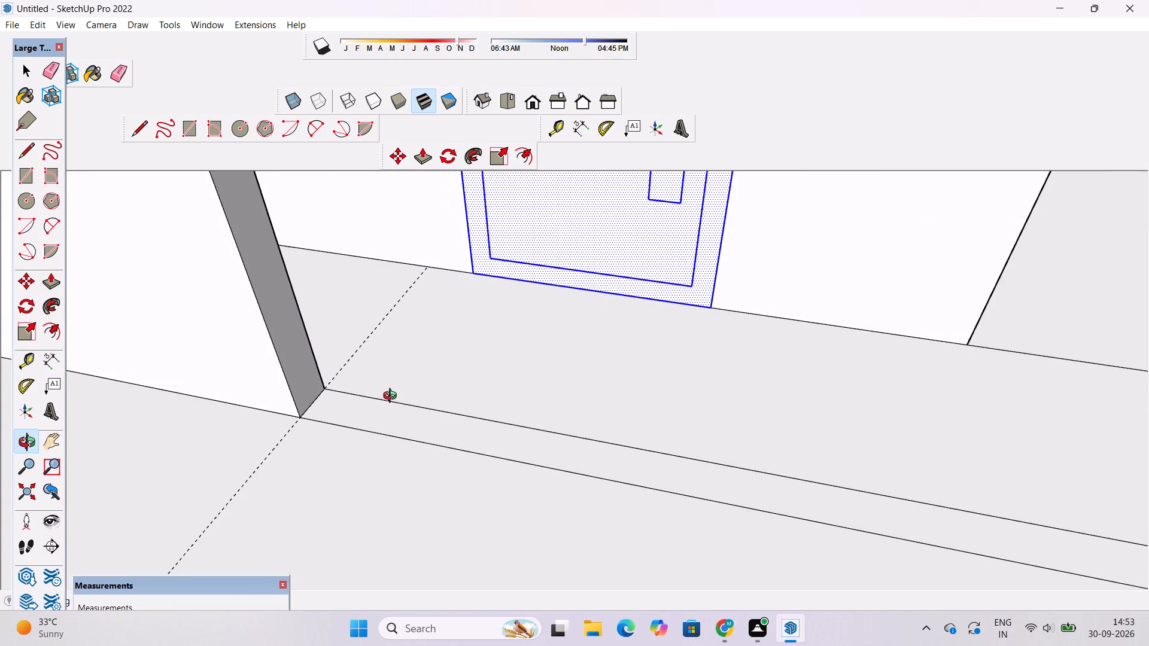
{"action": "key", "text": "t"}
{"action": "left_click", "coordinate": [375, 323]}
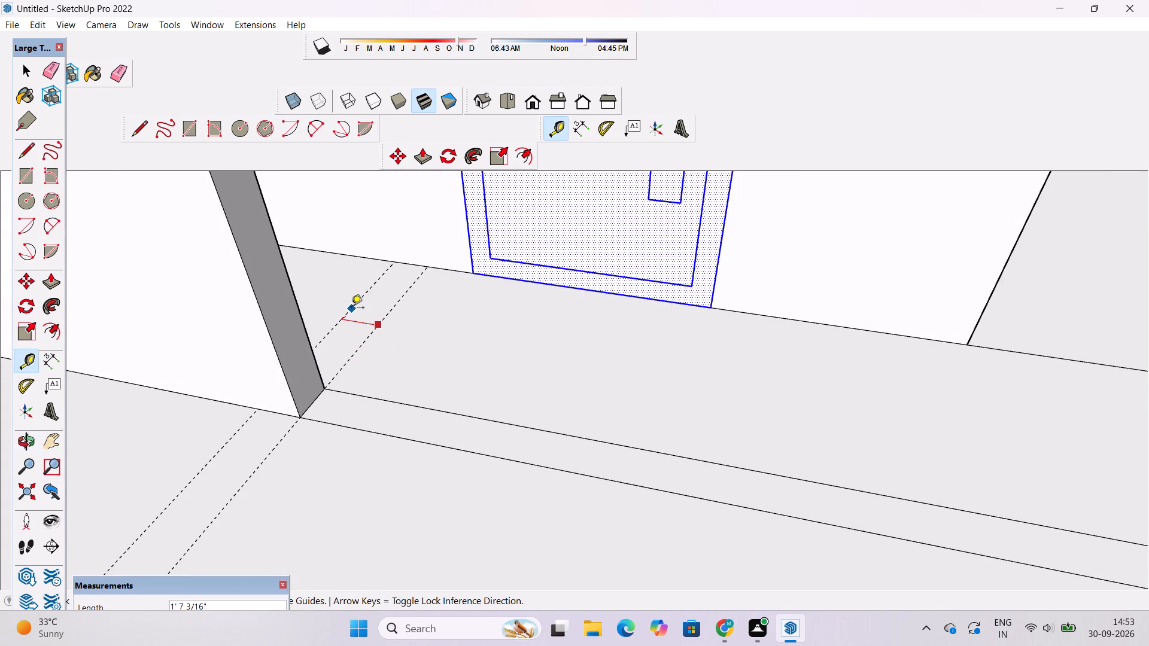
{"action": "scroll", "coordinate": [344, 309], "scroll_direction": "up", "scroll_amount": 4}
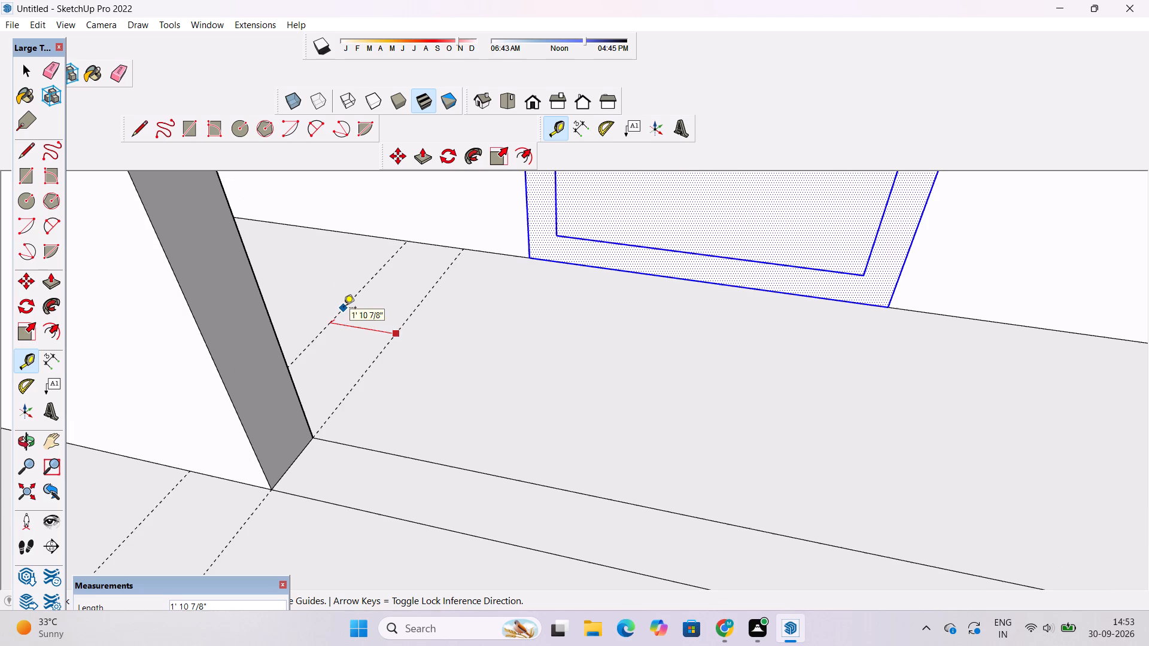
{"action": "key", "text": "1"}
{"action": "type", "text": ".5'"}
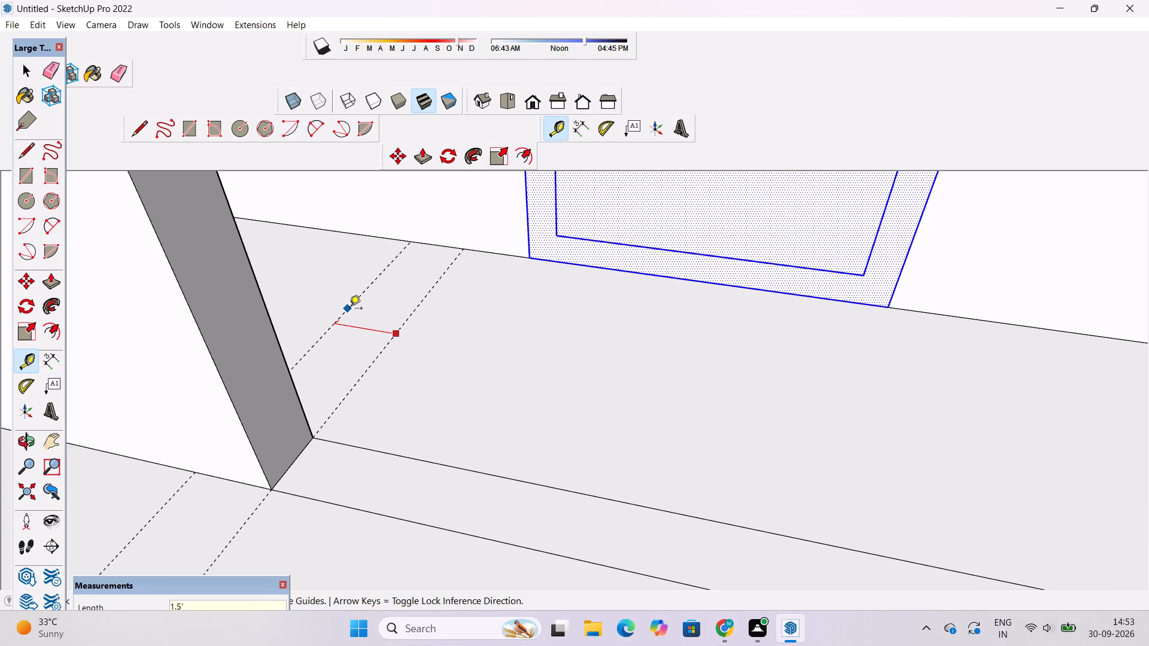
{"action": "key", "text": "Return"}
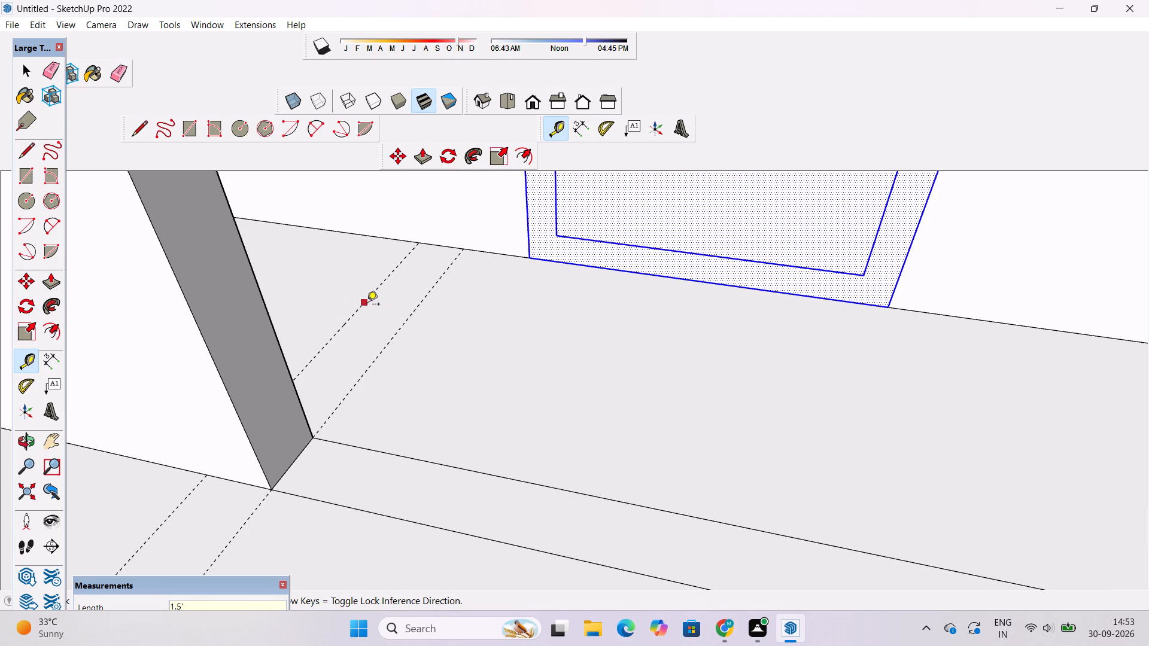
Draw a 1' 6" by 8' 6" rectangle on the recess floor between the two guides, from the projecting wall to the recessed wall.
{"action": "key", "text": "o"}
{"action": "left_click_drag", "start_coordinate": [507, 324], "coordinate": [350, 286]}
{"action": "scroll", "coordinate": [386, 309], "scroll_direction": "up", "scroll_amount": 7}
{"action": "left_click_drag", "start_coordinate": [450, 302], "coordinate": [415, 318]}
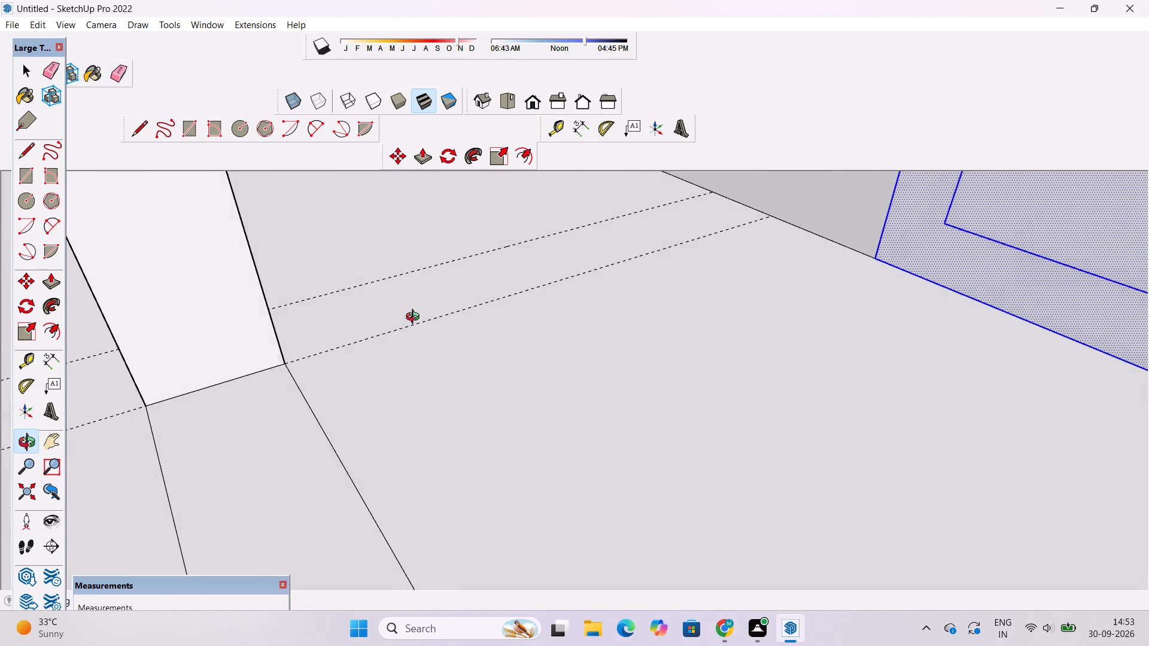
{"action": "left_click_drag", "start_coordinate": [415, 318], "coordinate": [414, 319]}
{"action": "scroll", "coordinate": [417, 300], "scroll_direction": "down", "scroll_amount": 5}
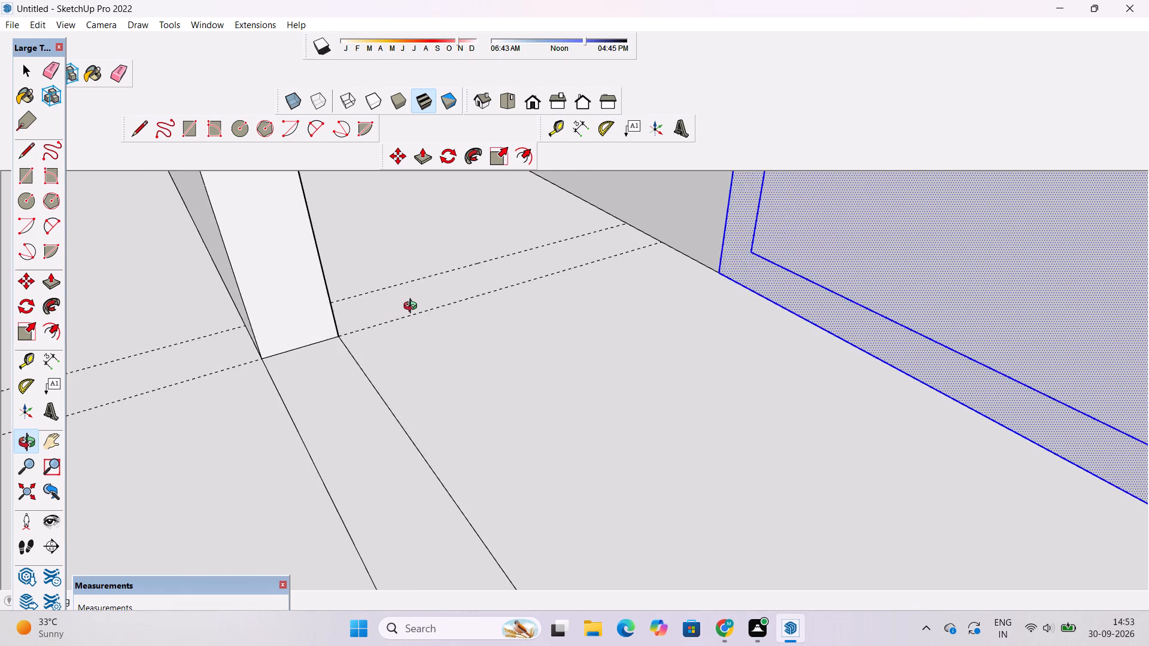
{"action": "scroll", "coordinate": [413, 307], "scroll_direction": "up", "scroll_amount": 4}
{"action": "left_click_drag", "start_coordinate": [414, 309], "coordinate": [363, 326]}
{"action": "scroll", "coordinate": [361, 327], "scroll_direction": "down", "scroll_amount": 3}
{"action": "left_click_drag", "start_coordinate": [361, 316], "coordinate": [321, 453], "text": "shift"}
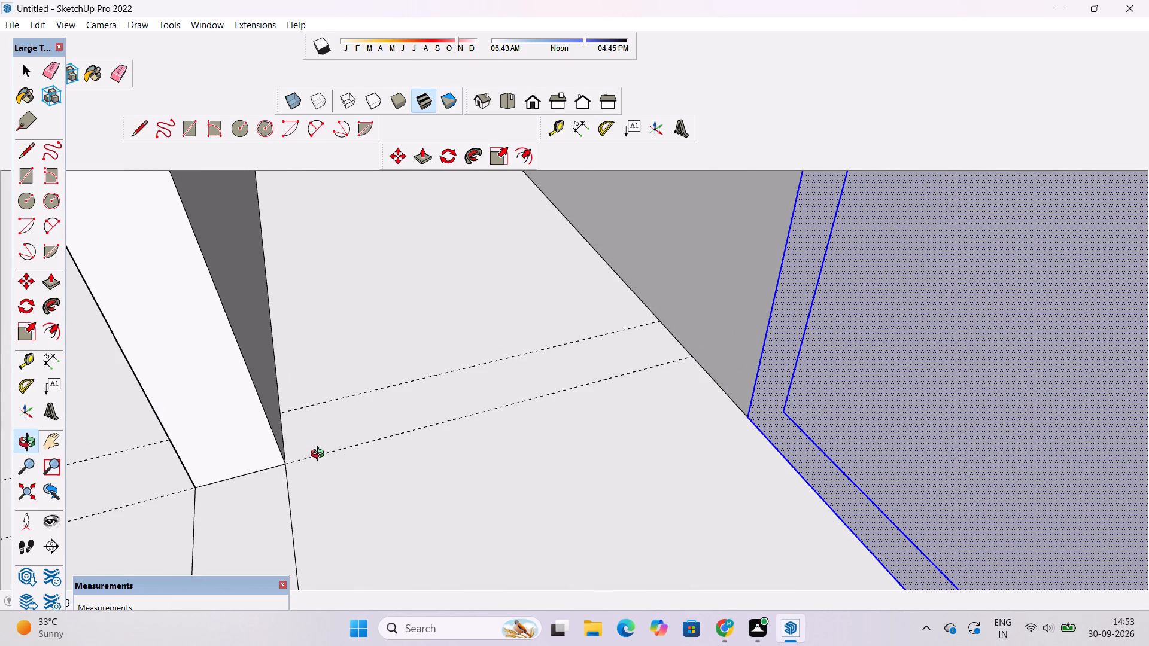
{"action": "key", "text": "r"}
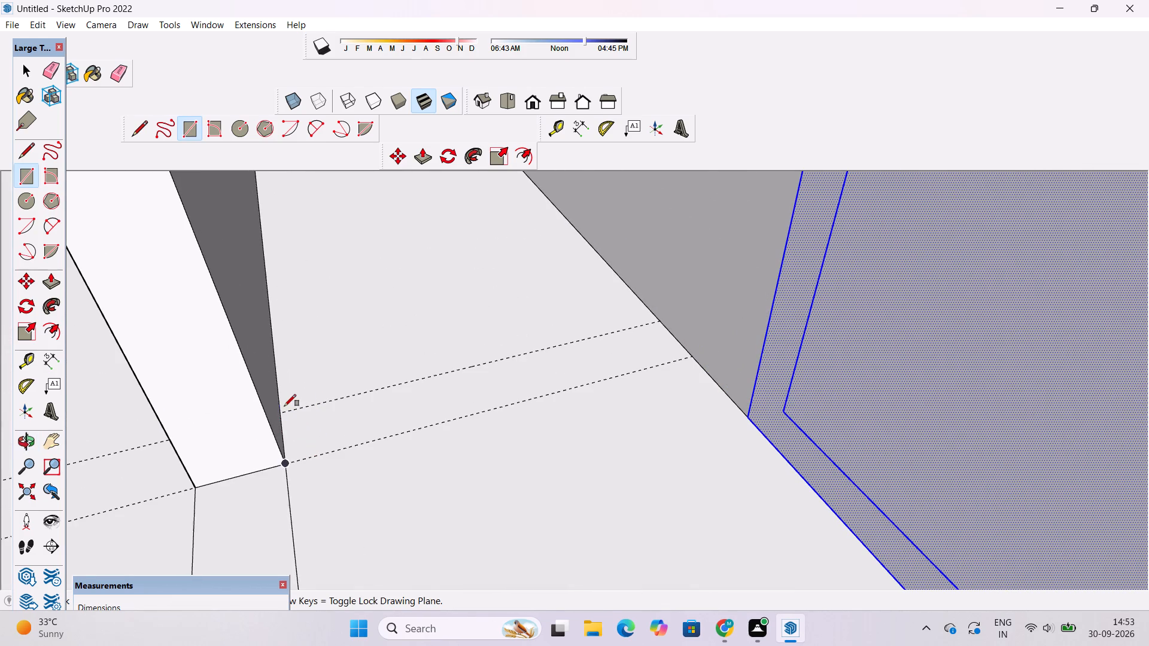
{"action": "left_click", "coordinate": [282, 412]}
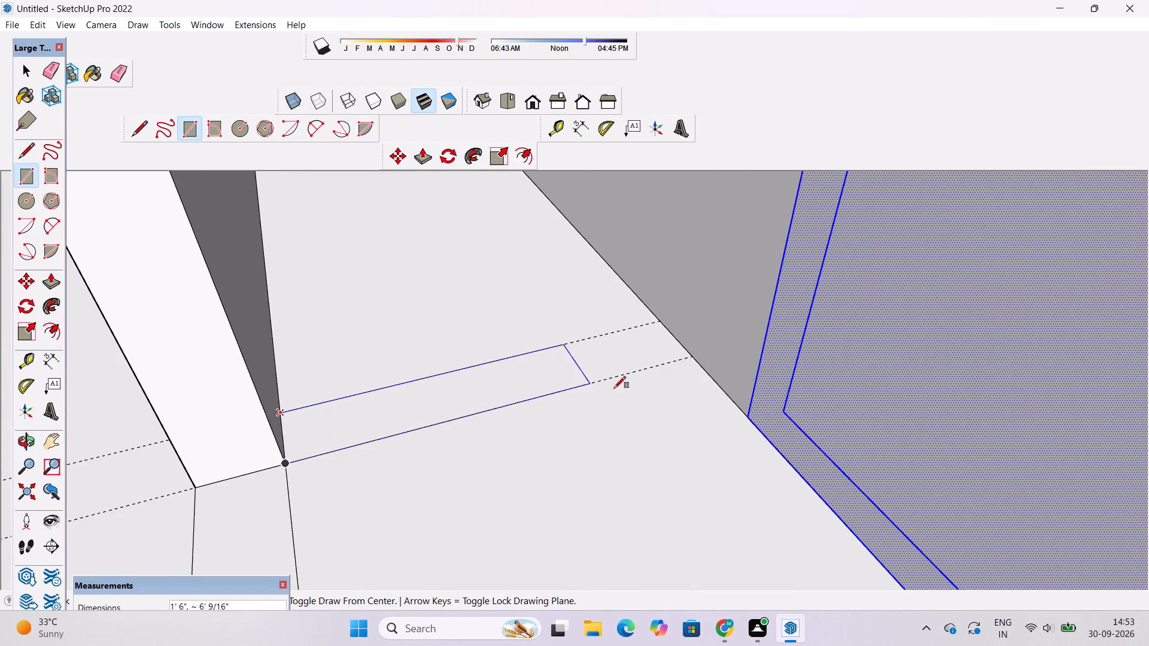
{"action": "left_click", "coordinate": [694, 358]}
{"action": "key", "text": "space"}
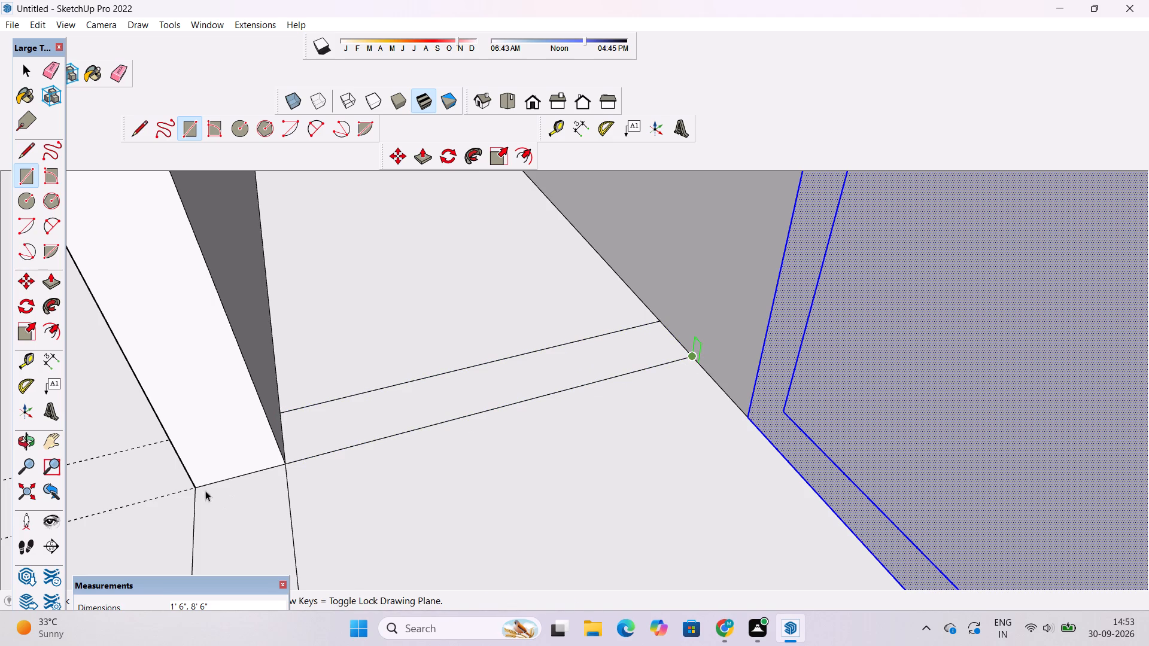
Clear the door selection and erase both guide lines crossing the floor.
{"action": "left_click", "coordinate": [104, 408]}
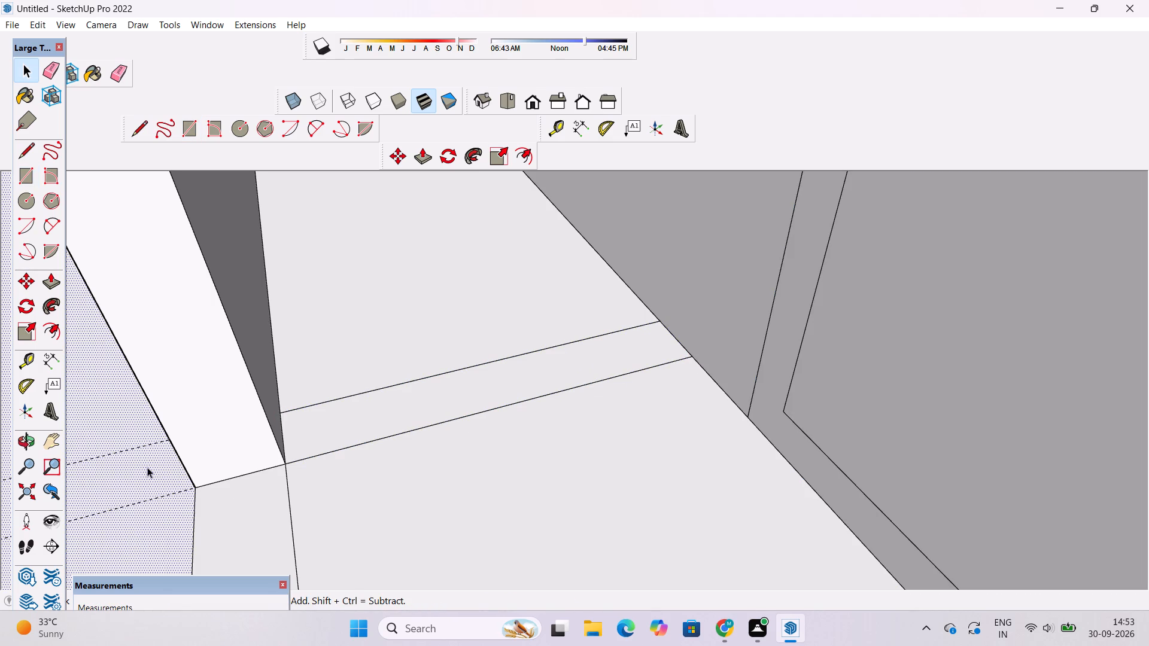
{"action": "key", "text": "e"}
{"action": "left_click_drag", "start_coordinate": [124, 431], "coordinate": [125, 456]}
{"action": "left_click_drag", "start_coordinate": [133, 476], "coordinate": [141, 504]}
Examine the whole ground floor from the front and above, checking the door's placement within the recess.
{"action": "key", "text": "o"}
{"action": "scroll", "coordinate": [143, 502], "scroll_direction": "down", "scroll_amount": 6}
{"action": "left_click_drag", "start_coordinate": [142, 510], "coordinate": [315, 401]}
{"action": "scroll", "coordinate": [317, 395], "scroll_direction": "down", "scroll_amount": 16}
{"action": "left_click_drag", "start_coordinate": [275, 448], "coordinate": [463, 449]}
{"action": "scroll", "coordinate": [451, 410], "scroll_direction": "down", "scroll_amount": 7}
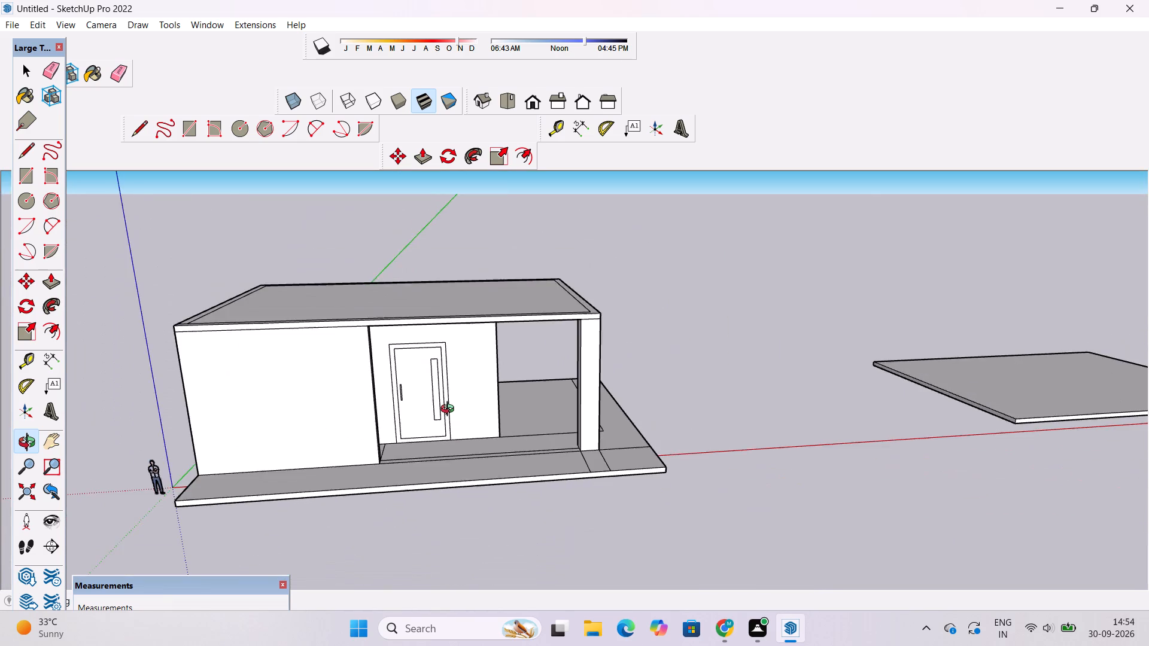
{"action": "left_click_drag", "start_coordinate": [450, 410], "coordinate": [461, 505]}
{"action": "scroll", "coordinate": [447, 483], "scroll_direction": "up", "scroll_amount": 4}
{"action": "scroll", "coordinate": [445, 483], "scroll_direction": "down", "scroll_amount": 2}
{"action": "scroll", "coordinate": [445, 483], "scroll_direction": "up", "scroll_amount": 2}
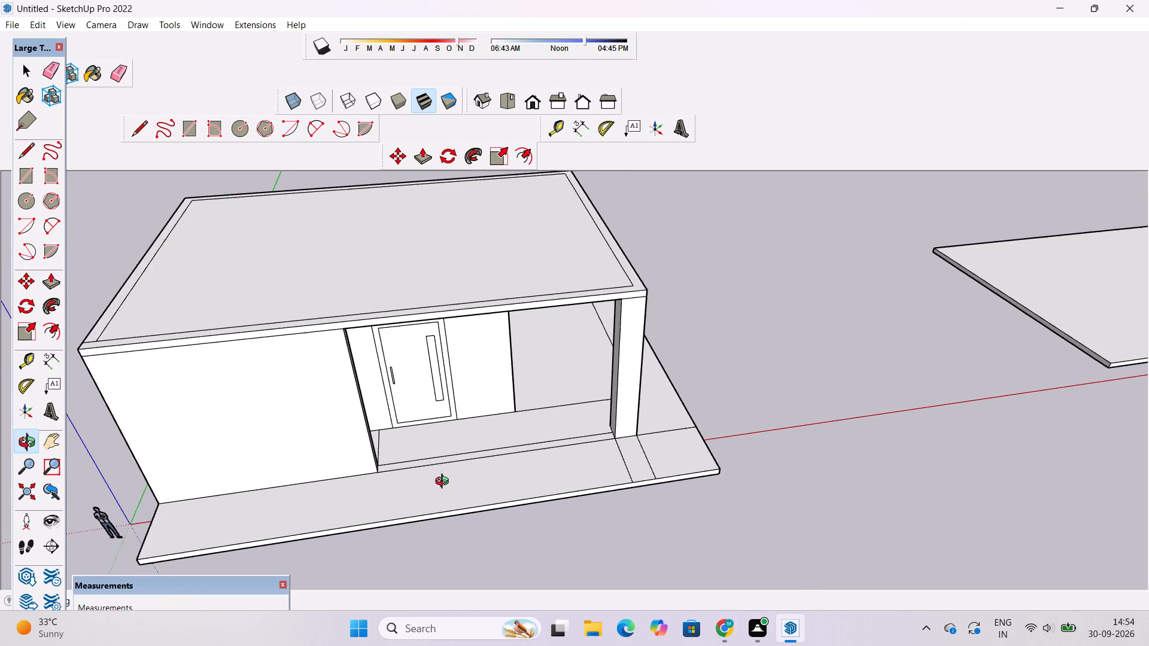
{"action": "scroll", "coordinate": [445, 483], "scroll_direction": "down", "scroll_amount": 3}
{"action": "scroll", "coordinate": [445, 483], "scroll_direction": "up", "scroll_amount": 3}
{"action": "scroll", "coordinate": [445, 483], "scroll_direction": "down", "scroll_amount": 4}
{"action": "scroll", "coordinate": [445, 483], "scroll_direction": "up", "scroll_amount": 4}
{"action": "scroll", "coordinate": [445, 483], "scroll_direction": "down", "scroll_amount": 4}
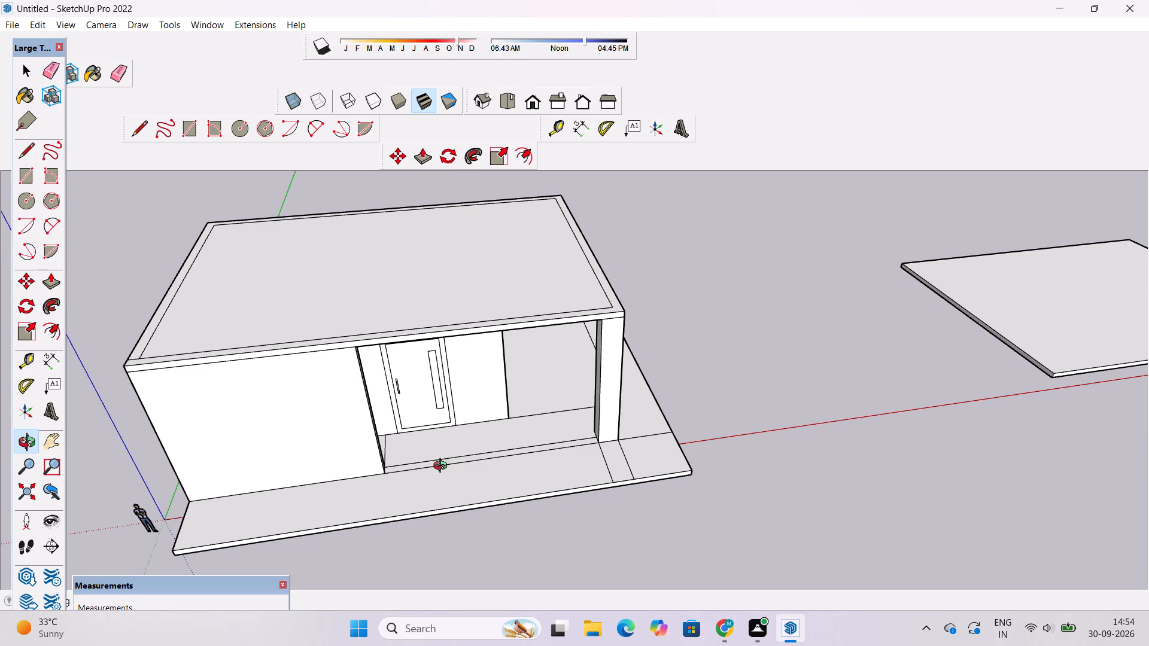
{"action": "scroll", "coordinate": [475, 437], "scroll_direction": "down", "scroll_amount": 2}
{"action": "scroll", "coordinate": [475, 437], "scroll_direction": "up", "scroll_amount": 1}
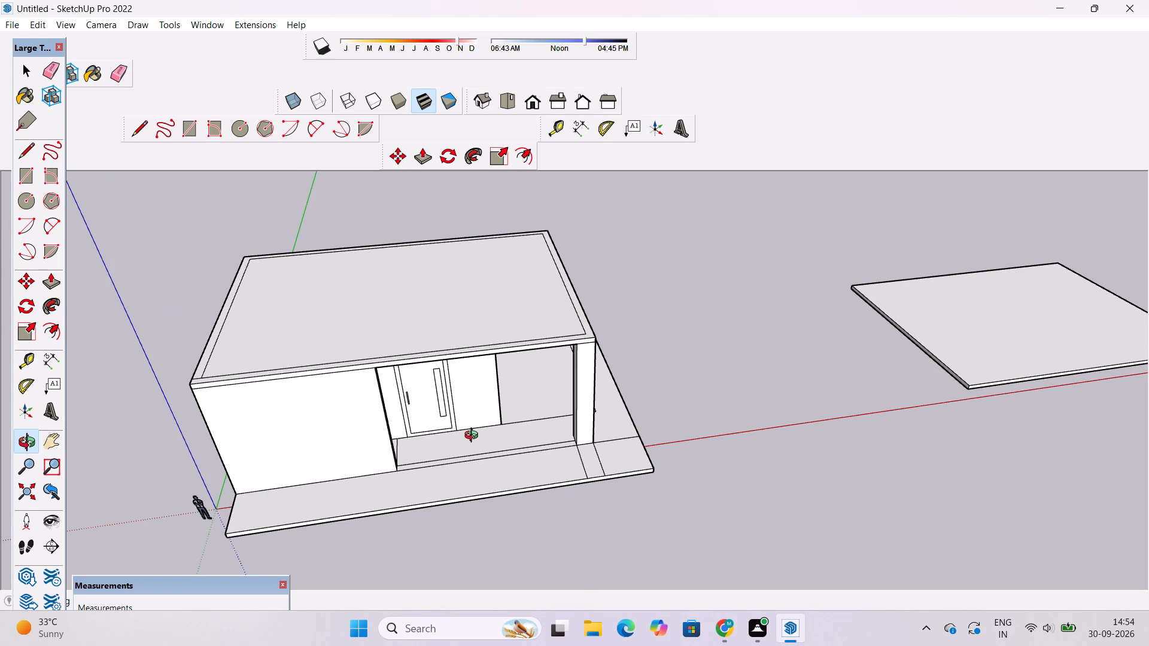
{"action": "scroll", "coordinate": [474, 437], "scroll_direction": "down", "scroll_amount": 1}
{"action": "scroll", "coordinate": [469, 435], "scroll_direction": "up", "scroll_amount": 1}
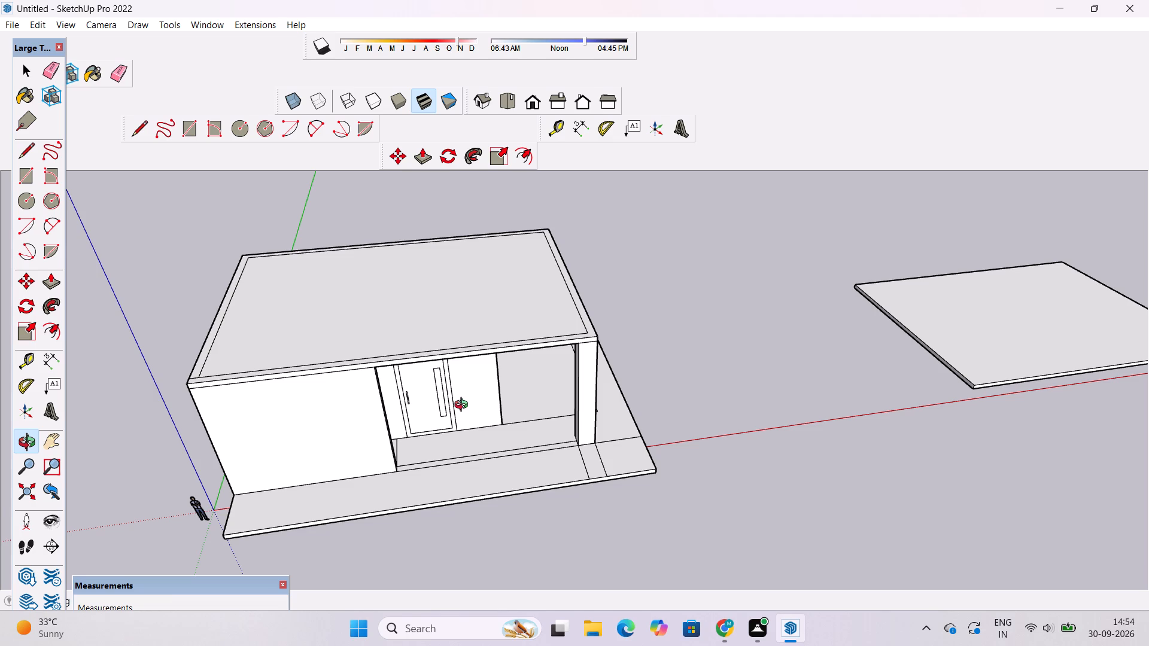
{"action": "scroll", "coordinate": [464, 406], "scroll_direction": "down", "scroll_amount": 2}
Inspect the door, recessed wall, porch column and narrow floor strip from several angles, both up close and farther away.
{"action": "left_click_drag", "start_coordinate": [467, 425], "coordinate": [464, 375]}
{"action": "scroll", "coordinate": [461, 390], "scroll_direction": "up", "scroll_amount": 6}
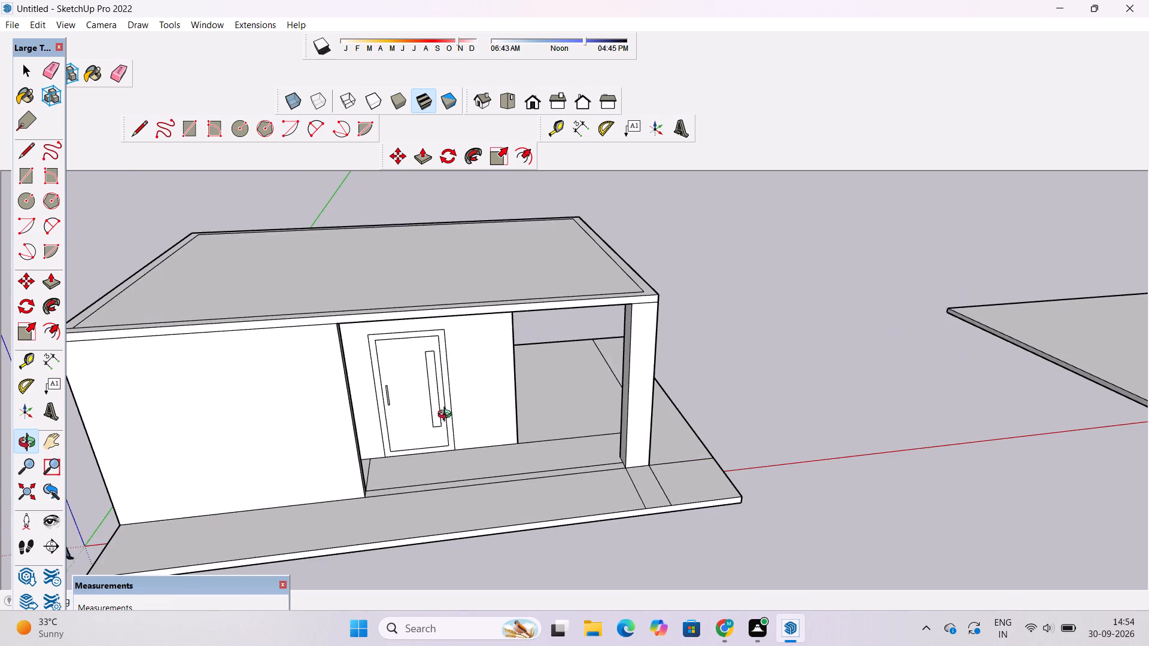
{"action": "left_click_drag", "start_coordinate": [444, 419], "coordinate": [436, 365]}
{"action": "scroll", "coordinate": [427, 364], "scroll_direction": "up", "scroll_amount": 8}
{"action": "left_click_drag", "start_coordinate": [462, 364], "coordinate": [423, 370]}
{"action": "scroll", "coordinate": [417, 370], "scroll_direction": "up", "scroll_amount": 2}
{"action": "left_click_drag", "start_coordinate": [439, 368], "coordinate": [473, 368], "text": "shift"}
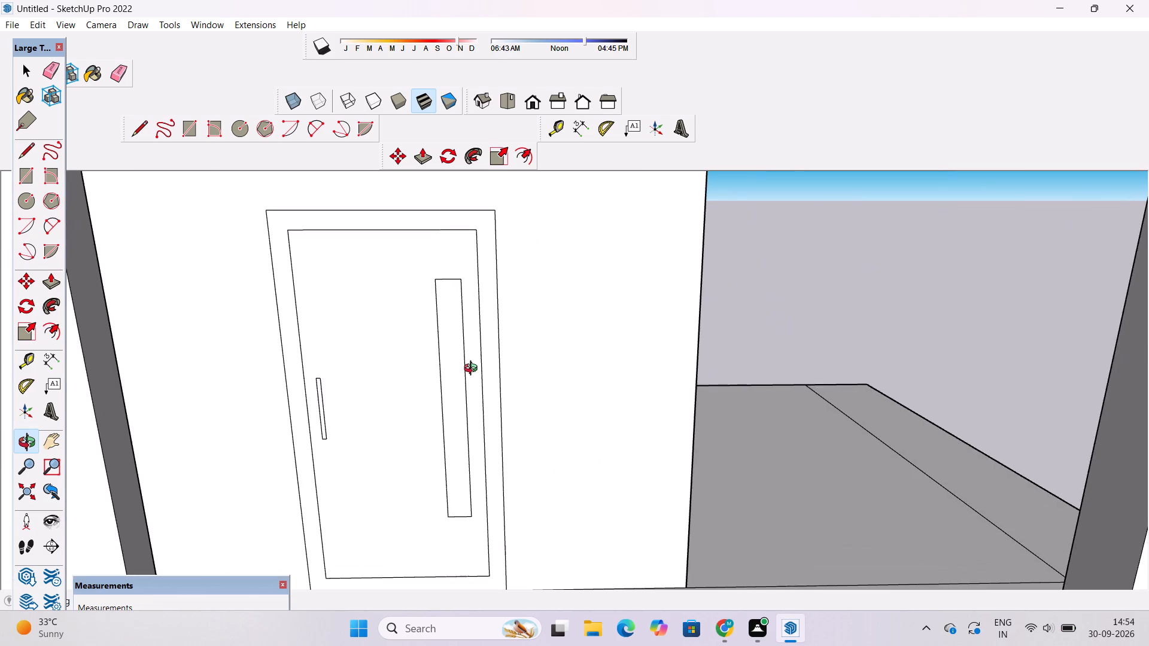
{"action": "scroll", "coordinate": [473, 370], "scroll_direction": "down", "scroll_amount": 4}
{"action": "left_click_drag", "start_coordinate": [465, 385], "coordinate": [539, 413], "text": "shift"}
{"action": "scroll", "coordinate": [524, 410], "scroll_direction": "up", "scroll_amount": 2}
{"action": "left_click_drag", "start_coordinate": [513, 407], "coordinate": [651, 421]}
{"action": "left_click_drag", "start_coordinate": [646, 428], "coordinate": [595, 424]}
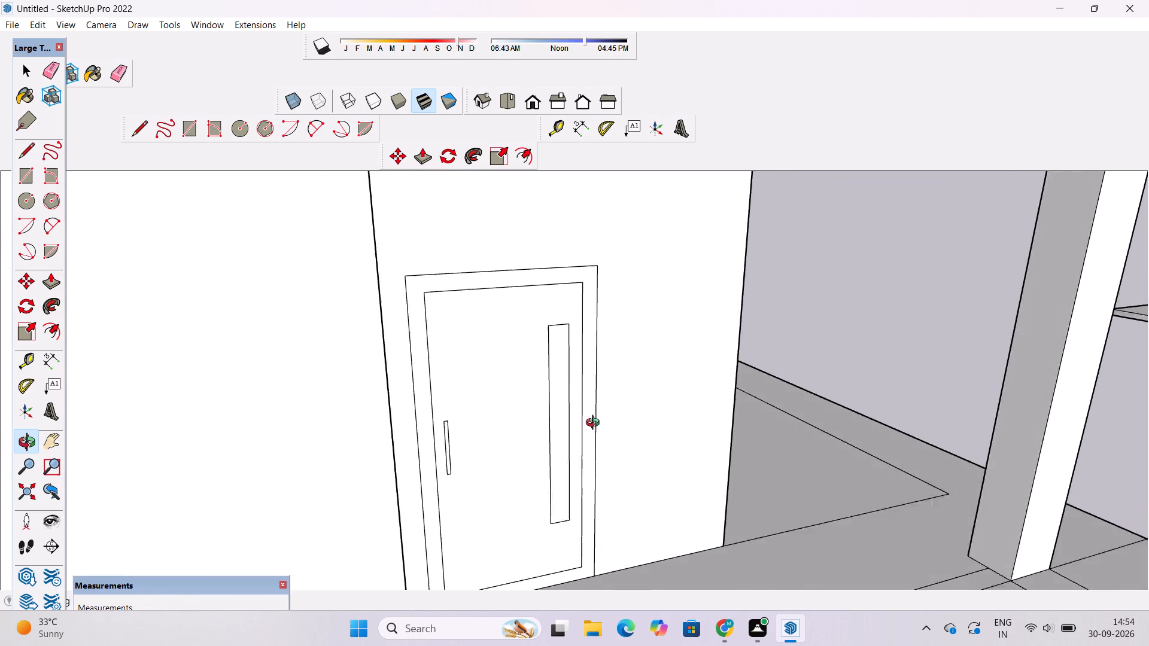
{"action": "left_click_drag", "start_coordinate": [595, 424], "coordinate": [493, 399]}
{"action": "scroll", "coordinate": [481, 392], "scroll_direction": "up", "scroll_amount": 4}
{"action": "scroll", "coordinate": [480, 386], "scroll_direction": "down", "scroll_amount": 4, "text": "shift"}
{"action": "left_click_drag", "start_coordinate": [480, 383], "coordinate": [680, 384]}
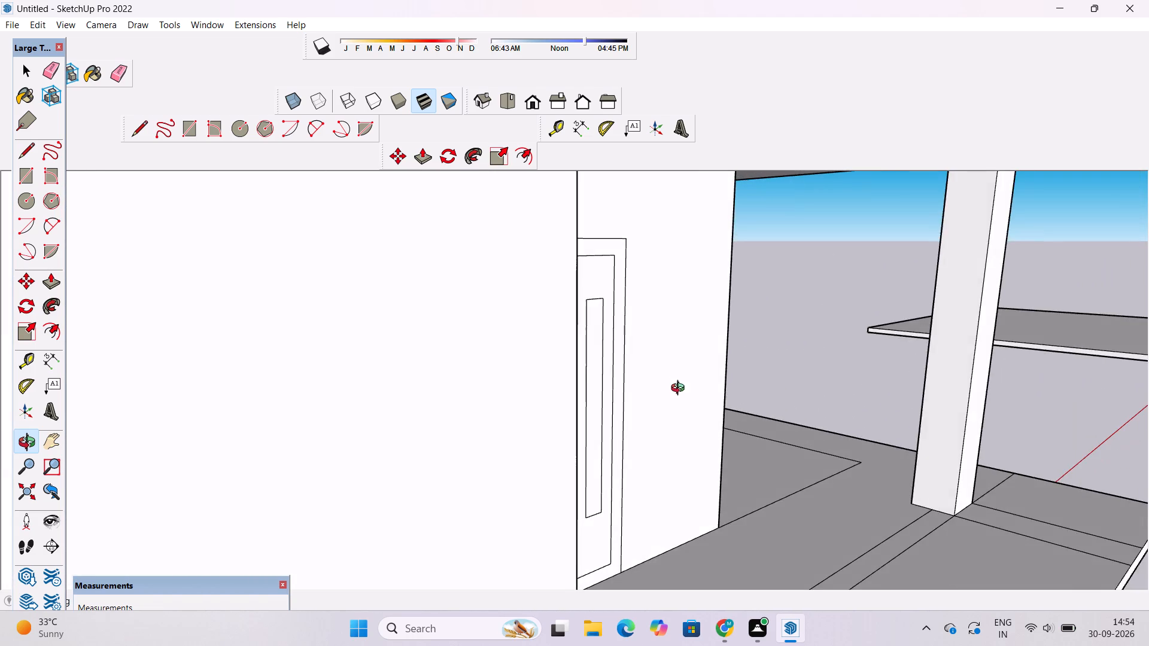
{"action": "left_click_drag", "start_coordinate": [680, 391], "coordinate": [559, 368]}
{"action": "scroll", "coordinate": [543, 359], "scroll_direction": "down", "scroll_amount": 9}
{"action": "scroll", "coordinate": [551, 295], "scroll_direction": "up", "scroll_amount": 3}
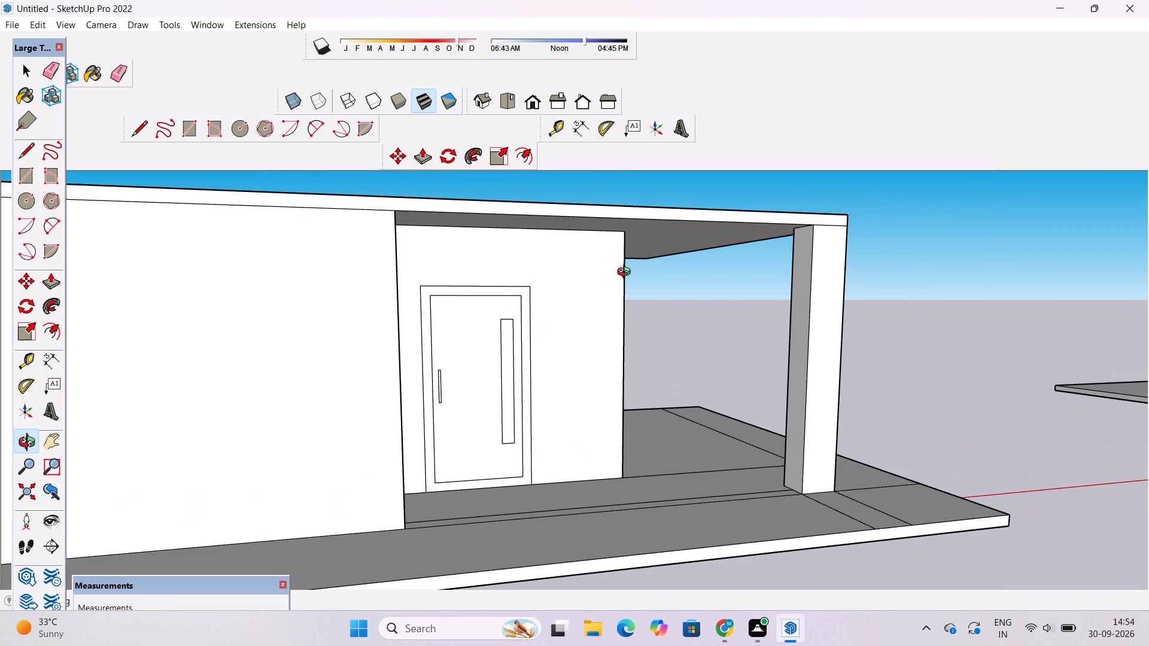
{"action": "scroll", "coordinate": [588, 310], "scroll_direction": "down", "scroll_amount": 3}
{"action": "left_click_drag", "start_coordinate": [598, 321], "coordinate": [509, 407]}
{"action": "scroll", "coordinate": [544, 341], "scroll_direction": "up", "scroll_amount": 8}
{"action": "left_click_drag", "start_coordinate": [544, 339], "coordinate": [544, 349], "text": "shift"}
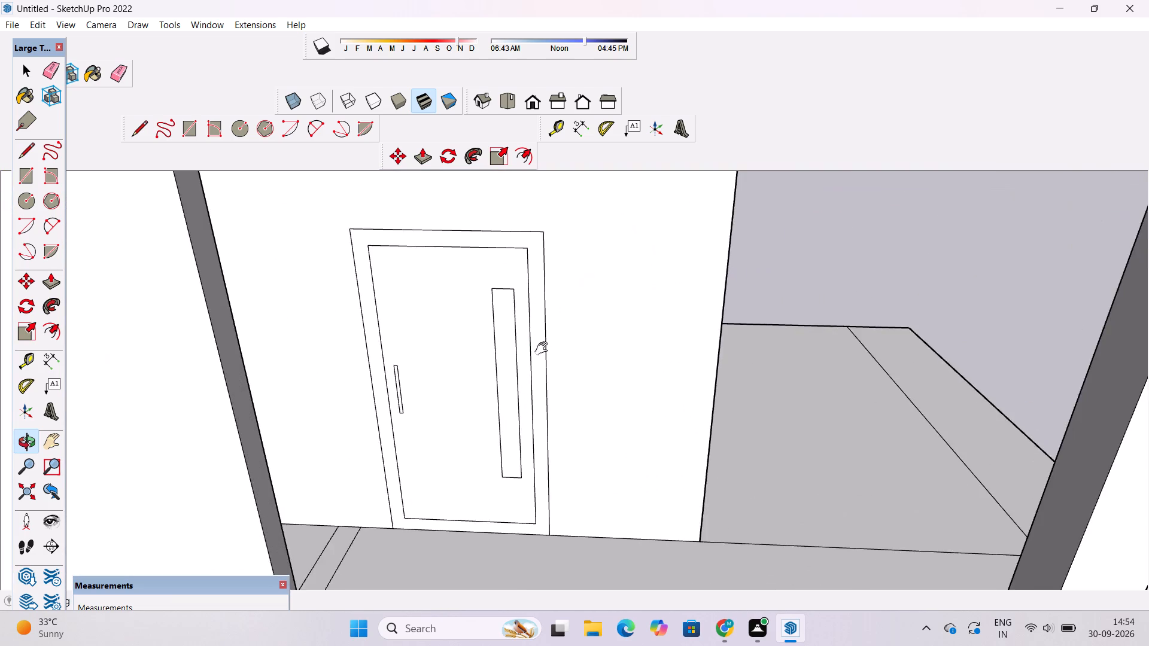
{"action": "left_click_drag", "start_coordinate": [544, 349], "coordinate": [543, 404], "text": "shift"}
{"action": "left_click_drag", "start_coordinate": [543, 423], "coordinate": [478, 282]}
{"action": "scroll", "coordinate": [473, 279], "scroll_direction": "down", "scroll_amount": 5}
{"action": "left_click_drag", "start_coordinate": [539, 290], "coordinate": [414, 321]}
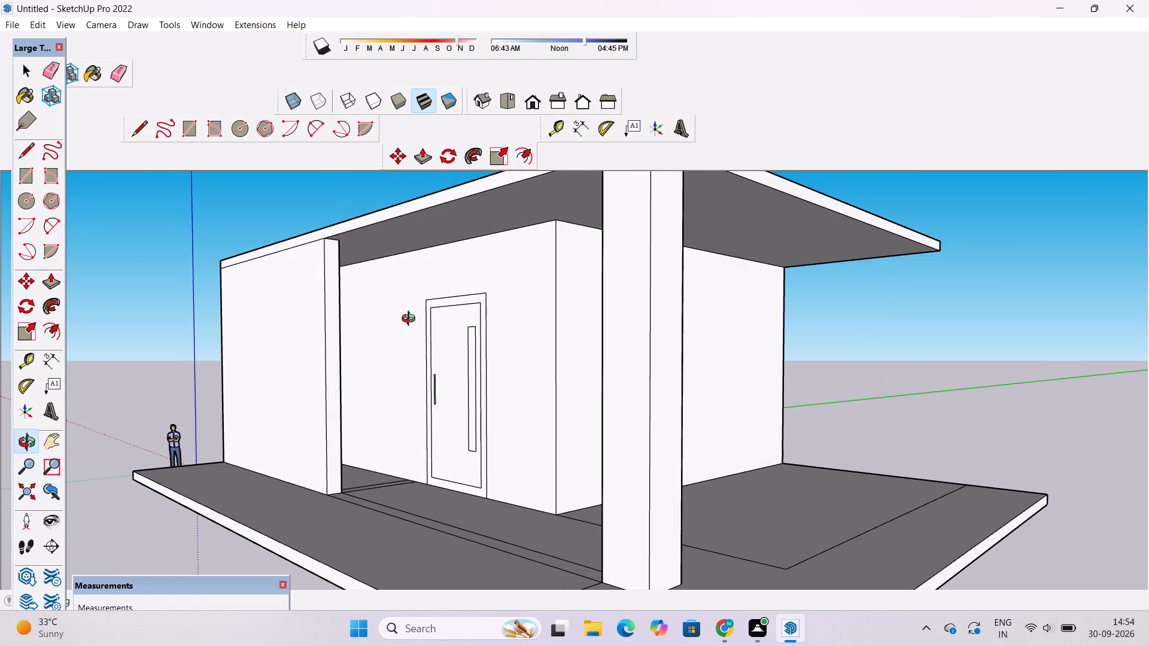
{"action": "scroll", "coordinate": [410, 314], "scroll_direction": "down", "scroll_amount": 3}
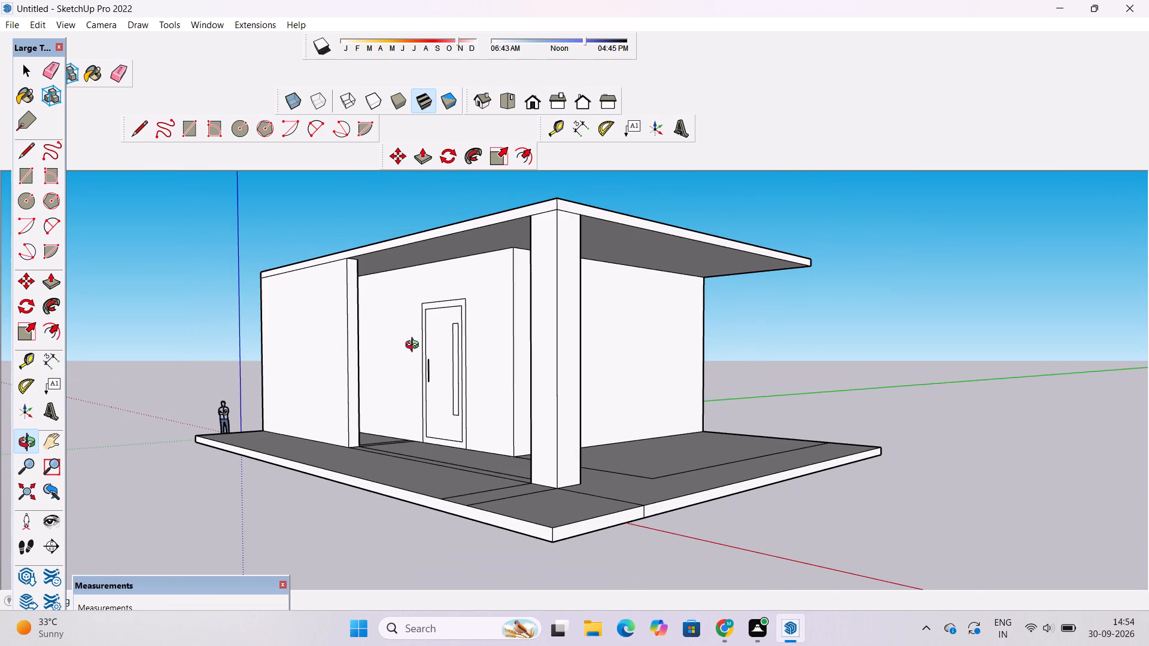
{"action": "scroll", "coordinate": [416, 358], "scroll_direction": "up", "scroll_amount": 9, "text": "shift"}
{"action": "left_click_drag", "start_coordinate": [417, 370], "coordinate": [417, 328], "text": "shift"}
{"action": "scroll", "coordinate": [417, 318], "scroll_direction": "down", "scroll_amount": 5}
{"action": "left_click_drag", "start_coordinate": [527, 318], "coordinate": [401, 372]}
{"action": "scroll", "coordinate": [399, 362], "scroll_direction": "up", "scroll_amount": 3}
{"action": "left_click_drag", "start_coordinate": [509, 336], "coordinate": [481, 343]}
{"action": "scroll", "coordinate": [473, 343], "scroll_direction": "down", "scroll_amount": 6}
{"action": "left_click_drag", "start_coordinate": [345, 367], "coordinate": [645, 345]}
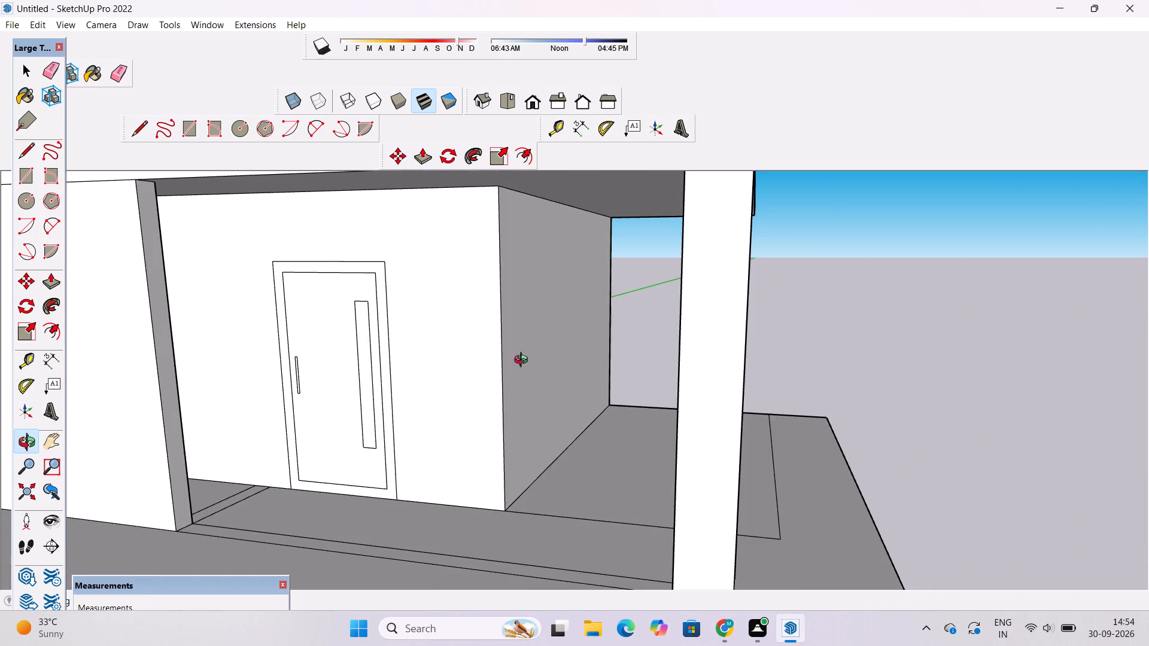
{"action": "scroll", "coordinate": [411, 364], "scroll_direction": "up", "scroll_amount": 3}
{"action": "left_click_drag", "start_coordinate": [388, 374], "coordinate": [516, 370], "text": "shift"}
{"action": "scroll", "coordinate": [517, 374], "scroll_direction": "down", "scroll_amount": 5}
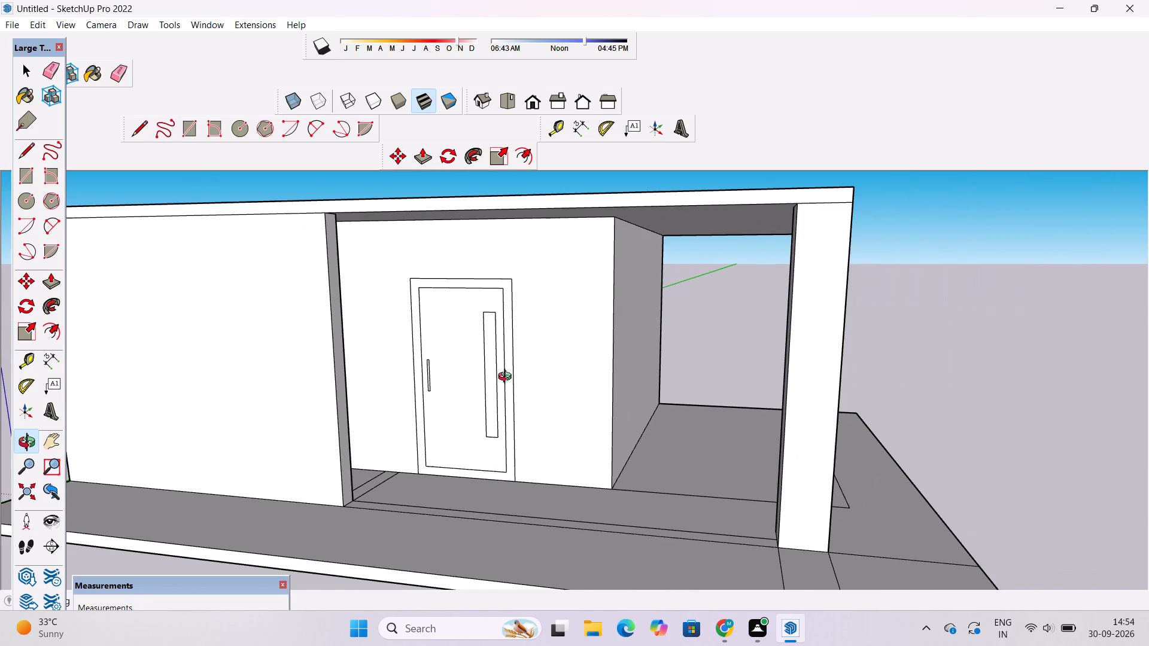
{"action": "scroll", "coordinate": [449, 385], "scroll_direction": "up", "scroll_amount": 4}
{"action": "left_click_drag", "start_coordinate": [414, 390], "coordinate": [514, 405]}
{"action": "left_click_drag", "start_coordinate": [512, 402], "coordinate": [510, 410], "text": "shift"}
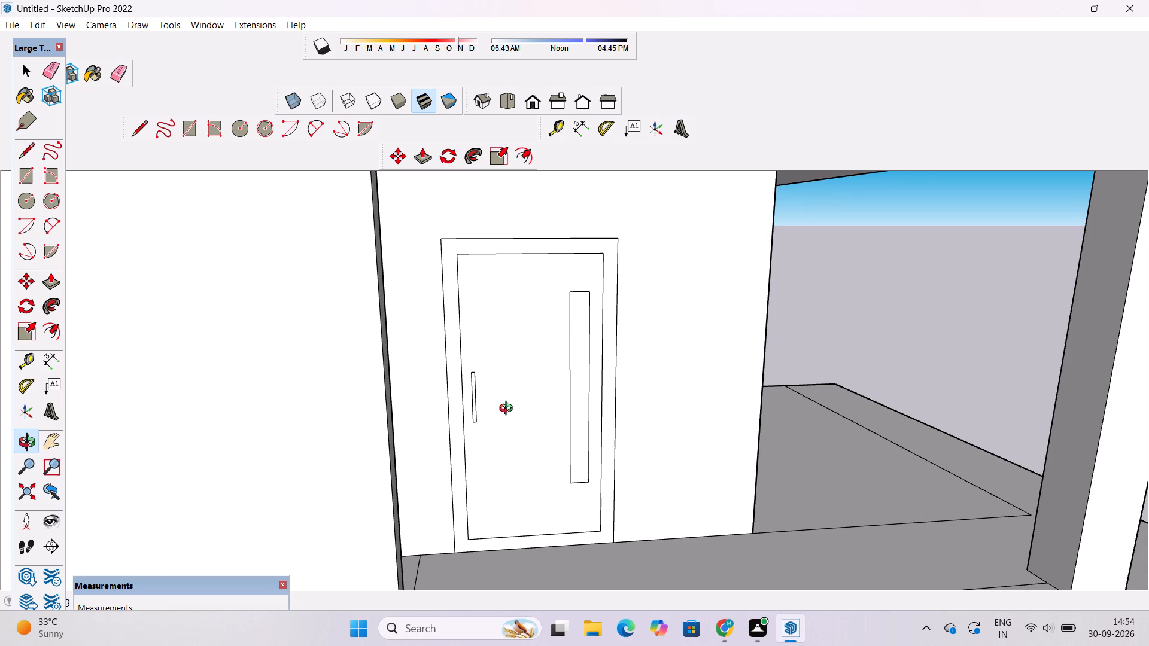
{"action": "left_click_drag", "start_coordinate": [517, 391], "coordinate": [523, 431], "text": "shift"}
{"action": "left_click_drag", "start_coordinate": [519, 446], "coordinate": [526, 416]}
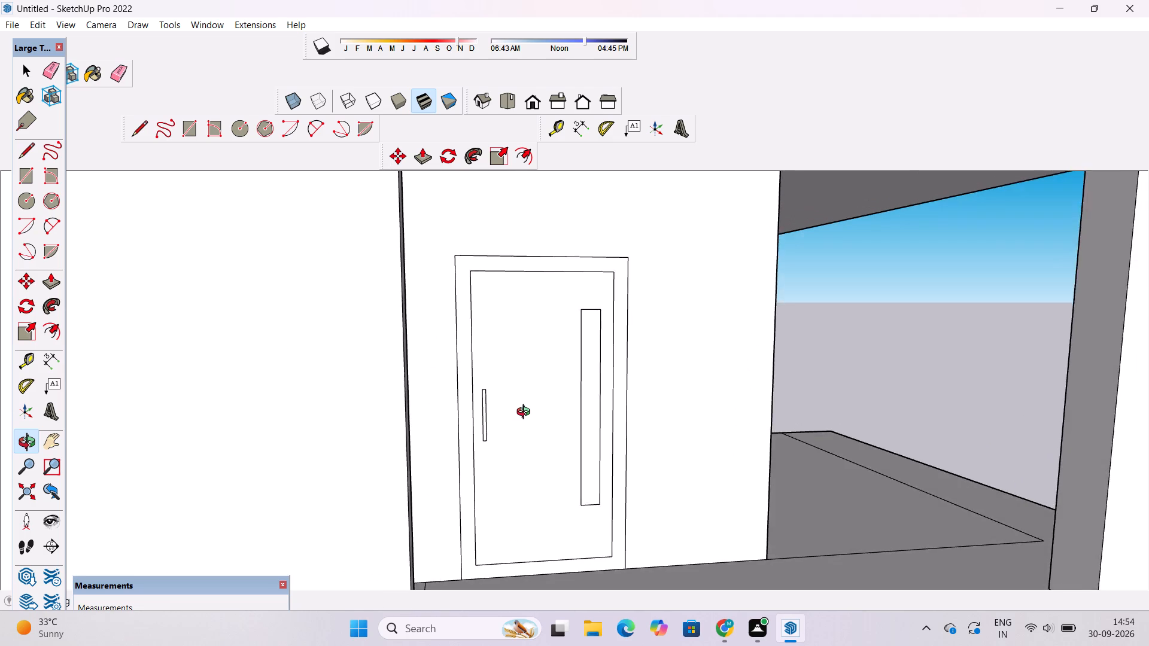
{"action": "scroll", "coordinate": [526, 413], "scroll_direction": "down", "scroll_amount": 2}
{"action": "left_click_drag", "start_coordinate": [522, 422], "coordinate": [512, 383], "text": "shift"}
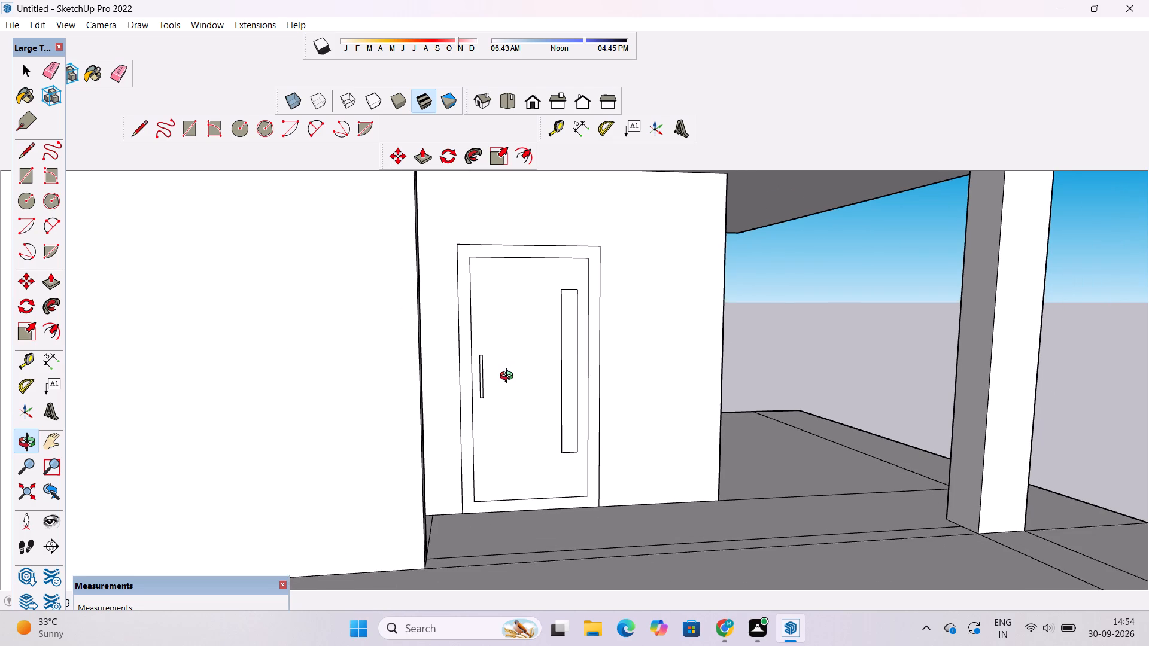
{"action": "left_click_drag", "start_coordinate": [507, 376], "coordinate": [505, 359], "text": "shift"}
{"action": "left_click_drag", "start_coordinate": [503, 363], "coordinate": [503, 379]}
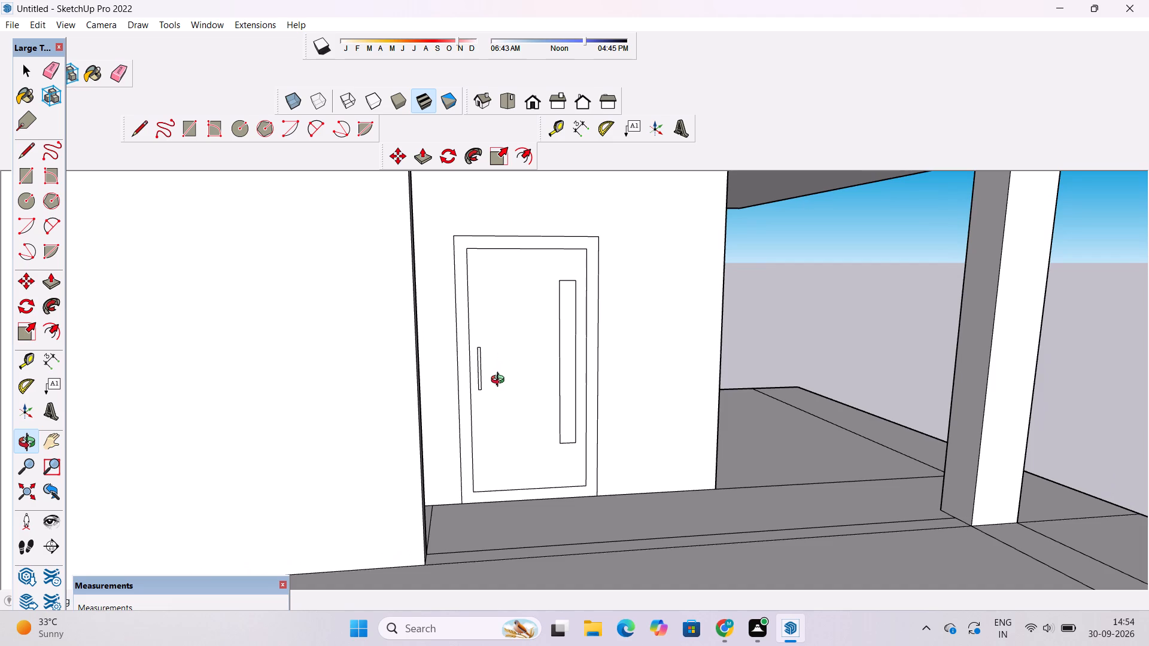
{"action": "left_click_drag", "start_coordinate": [498, 382], "coordinate": [468, 401], "text": "shift"}
{"action": "scroll", "coordinate": [444, 409], "scroll_direction": "up", "scroll_amount": 8}
{"action": "left_click_drag", "start_coordinate": [432, 406], "coordinate": [524, 389]}
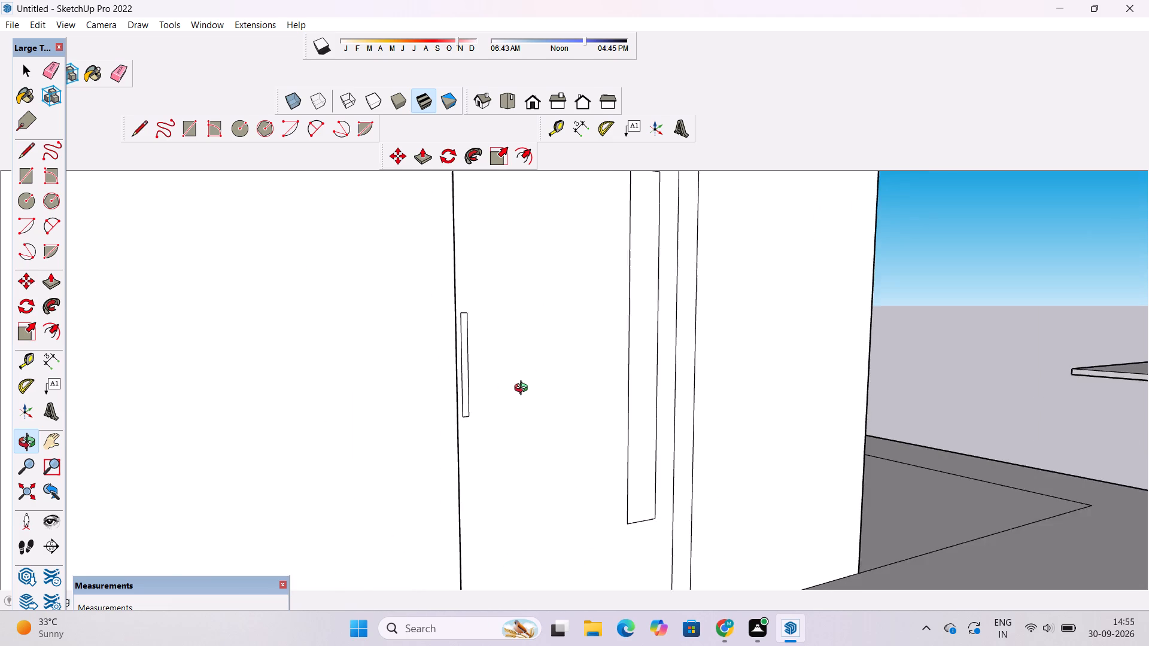
{"action": "scroll", "coordinate": [524, 388], "scroll_direction": "down", "scroll_amount": 5}
{"action": "left_click_drag", "start_coordinate": [541, 397], "coordinate": [452, 397]}
{"action": "scroll", "coordinate": [455, 398], "scroll_direction": "down", "scroll_amount": 5}
{"action": "left_click_drag", "start_coordinate": [503, 393], "coordinate": [490, 428], "text": "shift"}
{"action": "left_click_drag", "start_coordinate": [531, 434], "coordinate": [519, 440]}
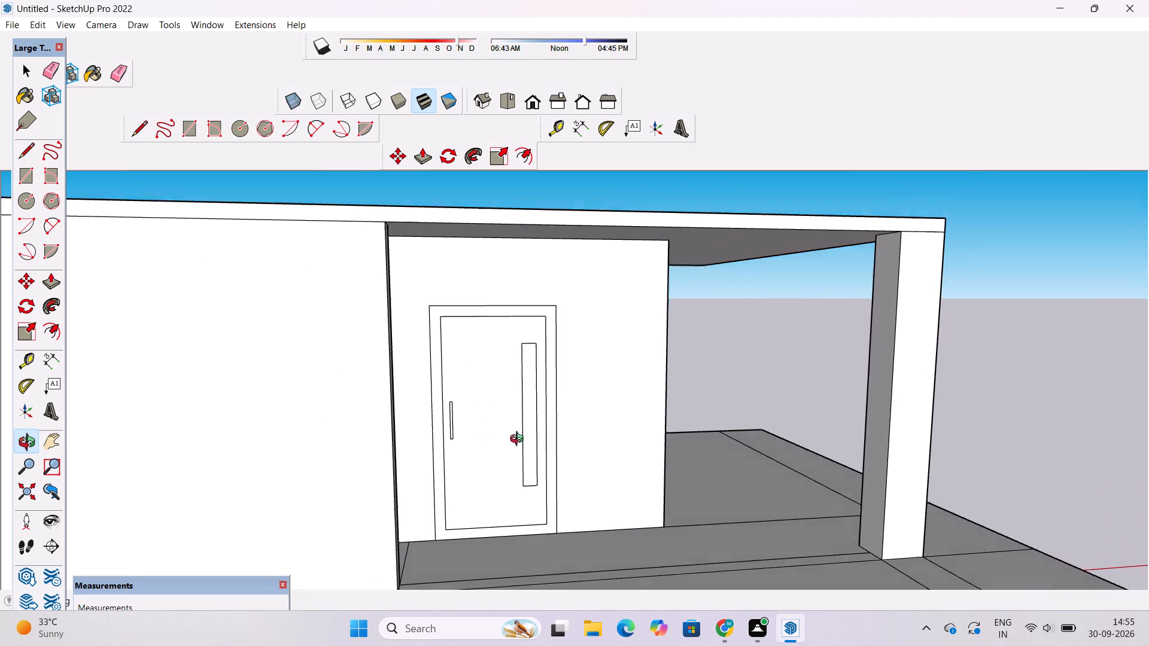
{"action": "left_click_drag", "start_coordinate": [519, 440], "coordinate": [401, 448]}
{"action": "scroll", "coordinate": [361, 437], "scroll_direction": "up", "scroll_amount": 3}
{"action": "left_click_drag", "start_coordinate": [361, 434], "coordinate": [371, 351], "text": "shift"}
{"action": "left_click_drag", "start_coordinate": [412, 417], "coordinate": [396, 449]}
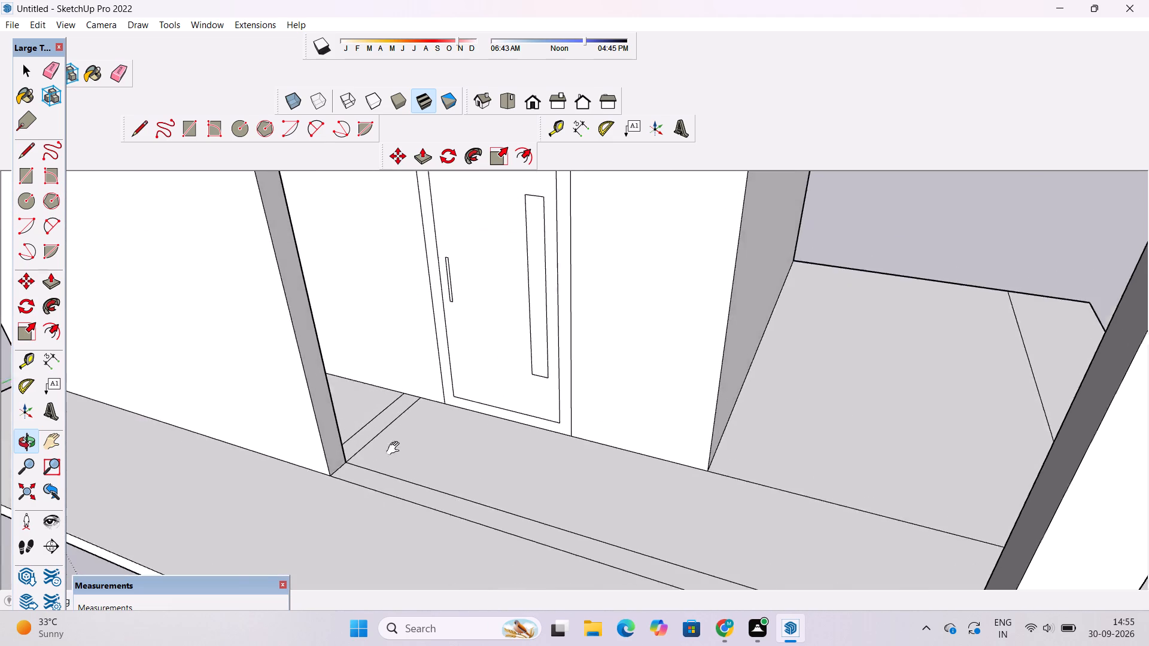
Push/Pull the narrow floor strip beside the projecting wall up 25' to meet the roof slab.
{"action": "left_click_drag", "start_coordinate": [396, 449], "coordinate": [399, 437]}
{"action": "scroll", "coordinate": [394, 422], "scroll_direction": "up", "scroll_amount": 7}
{"action": "left_click_drag", "start_coordinate": [397, 401], "coordinate": [424, 492]}
{"action": "scroll", "coordinate": [372, 421], "scroll_direction": "down", "scroll_amount": 4}
{"action": "left_click_drag", "start_coordinate": [386, 427], "coordinate": [433, 520], "text": "shift"}
{"action": "scroll", "coordinate": [414, 507], "scroll_direction": "up", "scroll_amount": 5}
{"action": "left_click_drag", "start_coordinate": [411, 496], "coordinate": [437, 530]}
{"action": "left_click_drag", "start_coordinate": [437, 530], "coordinate": [430, 490]}
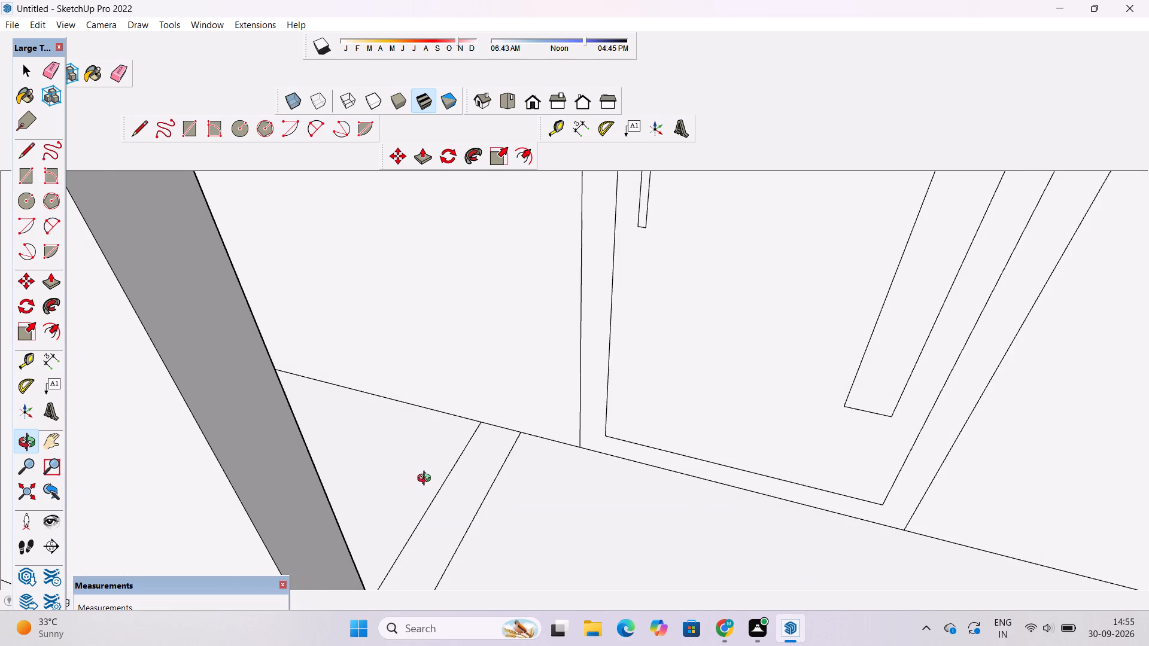
{"action": "scroll", "coordinate": [427, 480], "scroll_direction": "down", "scroll_amount": 7}
{"action": "left_click_drag", "start_coordinate": [420, 502], "coordinate": [406, 429]}
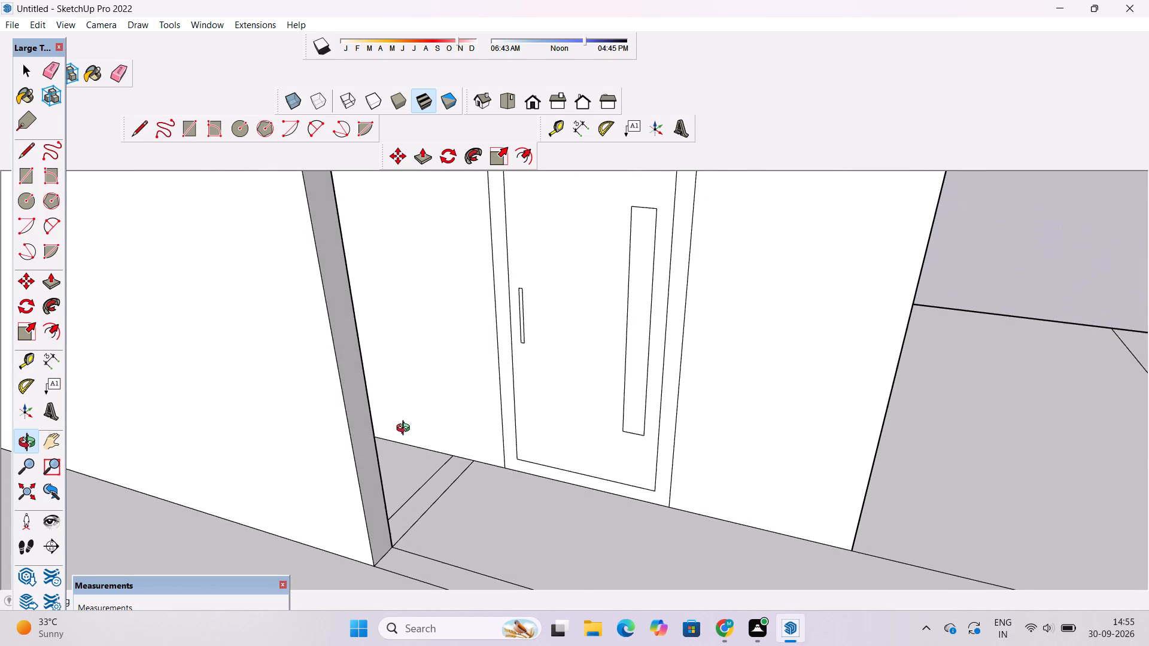
{"action": "scroll", "coordinate": [406, 429], "scroll_direction": "down", "scroll_amount": 2}
{"action": "left_click_drag", "start_coordinate": [417, 470], "coordinate": [428, 492]}
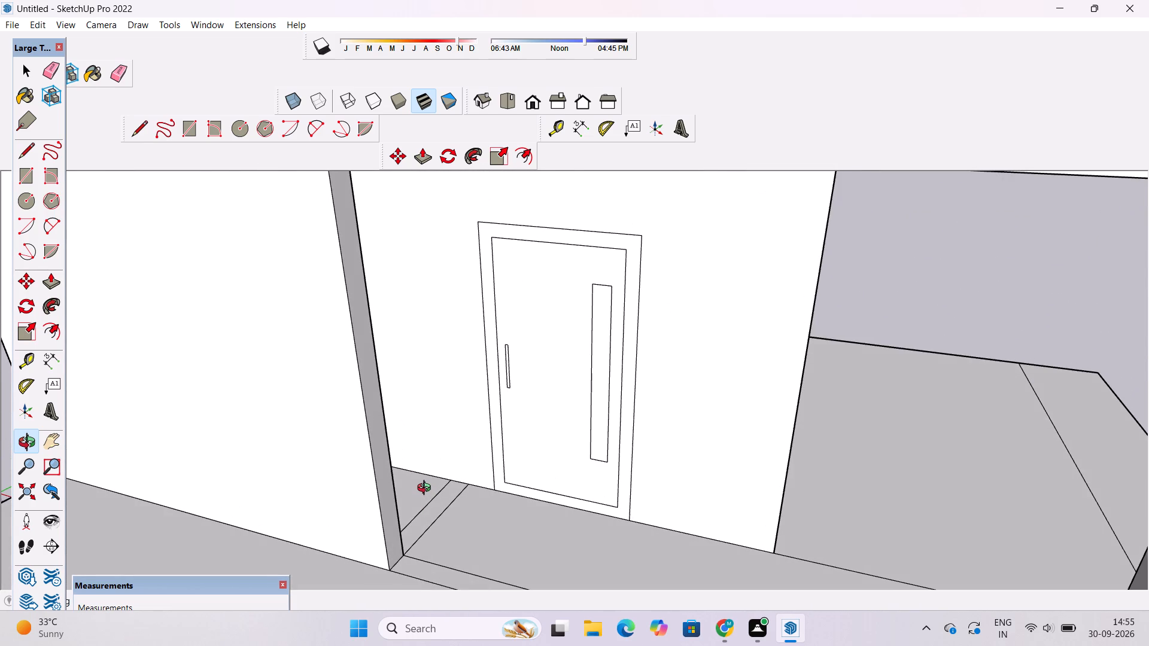
{"action": "scroll", "coordinate": [412, 461], "scroll_direction": "down", "scroll_amount": 4}
{"action": "scroll", "coordinate": [414, 482], "scroll_direction": "up", "scroll_amount": 3}
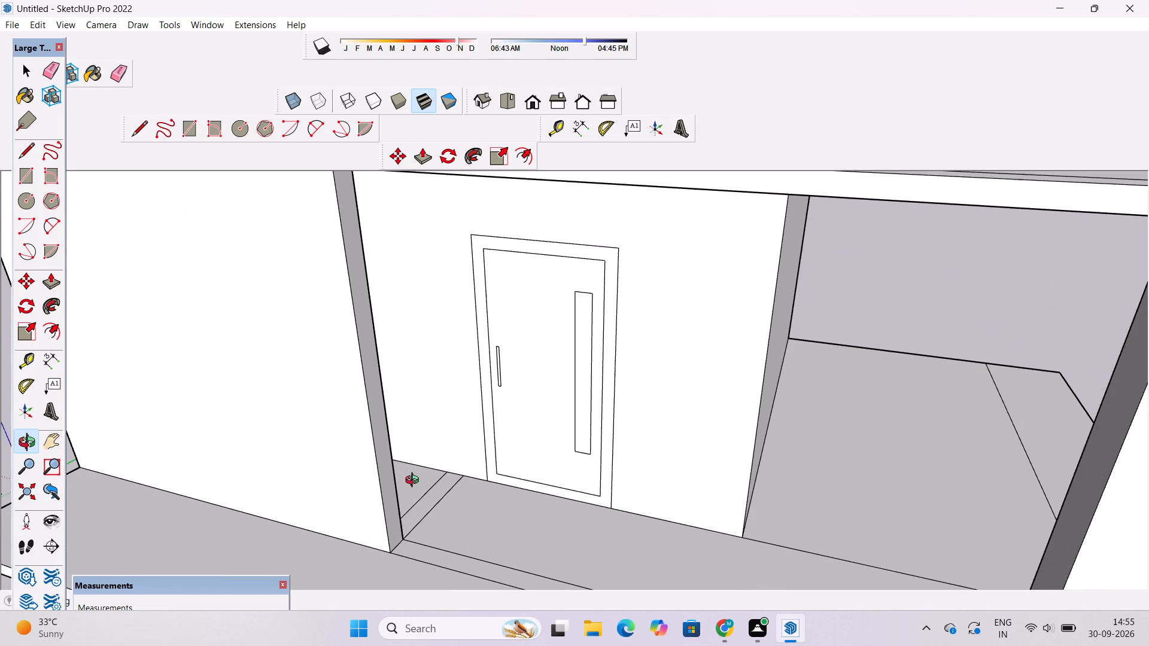
{"action": "key", "text": "p"}
{"action": "scroll", "coordinate": [415, 479], "scroll_direction": "down", "scroll_amount": 3}
{"action": "left_click", "coordinate": [419, 498]}
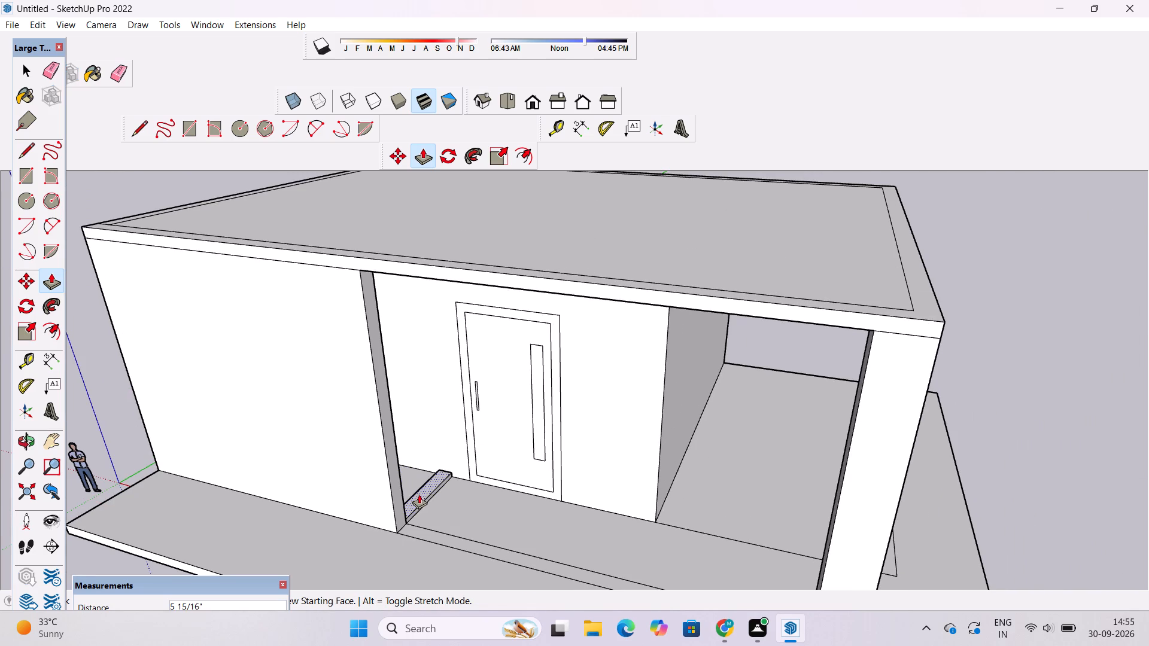
{"action": "scroll", "coordinate": [358, 282], "scroll_direction": "up", "scroll_amount": 3}
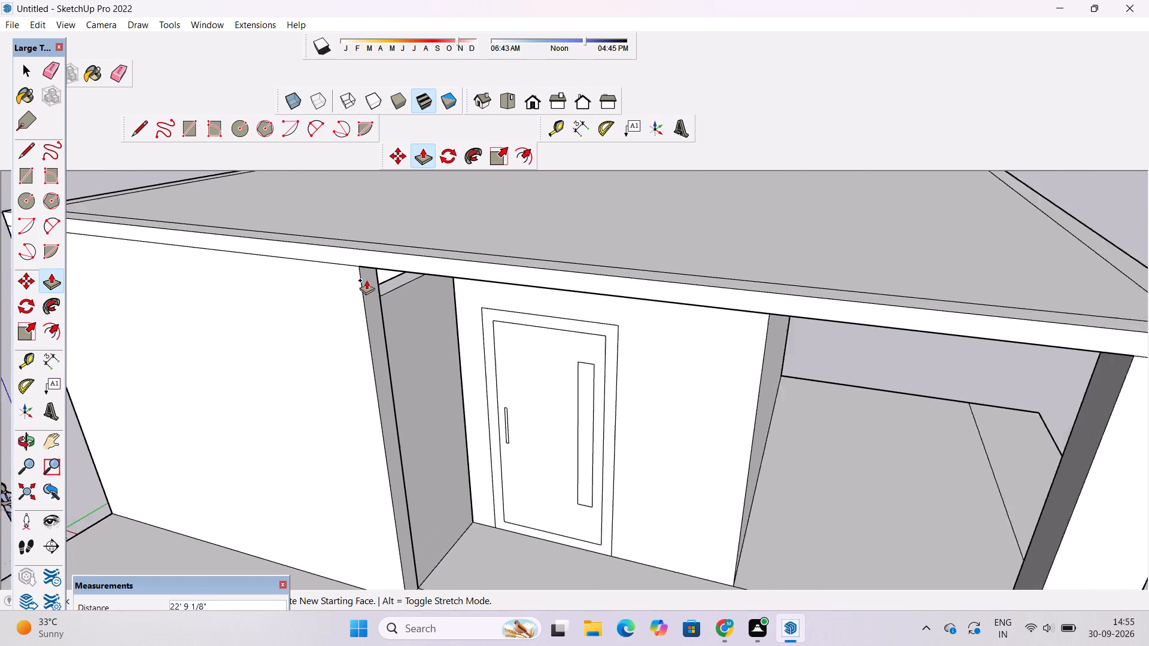
{"action": "scroll", "coordinate": [366, 280], "scroll_direction": "up", "scroll_amount": 7}
{"action": "left_click", "coordinate": [383, 255]}
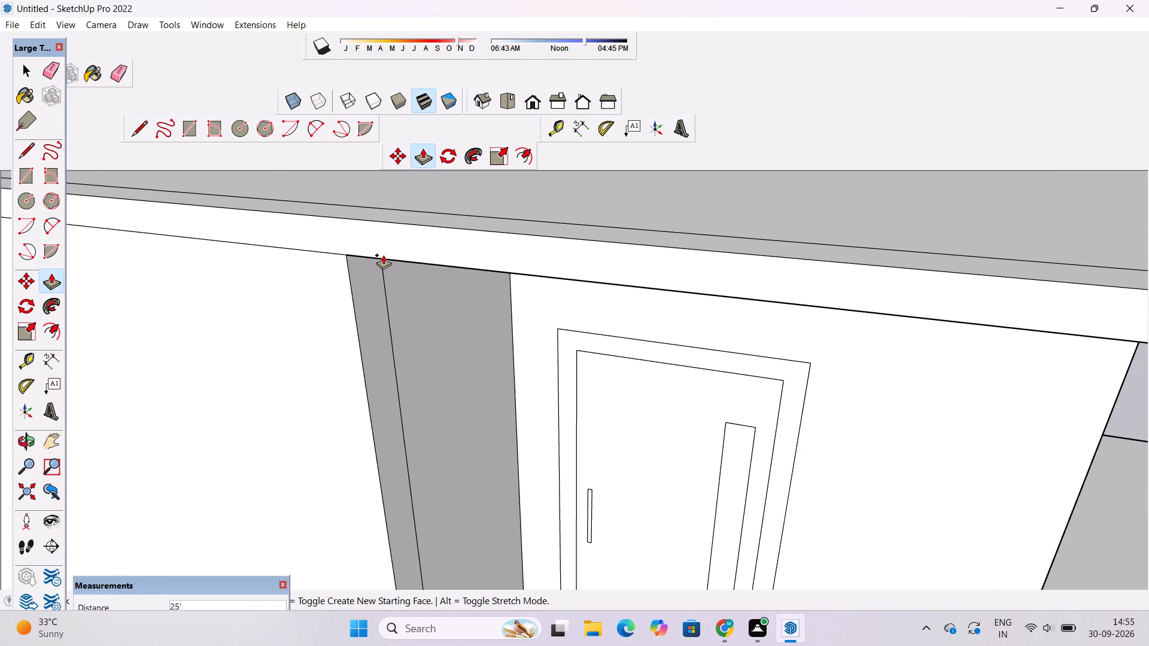
Examine the raised wall return and the door recess from the front, both up close and from farther away.
{"action": "key", "text": "o"}
{"action": "scroll", "coordinate": [383, 255], "scroll_direction": "down", "scroll_amount": 5}
{"action": "left_click_drag", "start_coordinate": [403, 376], "coordinate": [464, 302]}
{"action": "scroll", "coordinate": [463, 302], "scroll_direction": "down", "scroll_amount": 3}
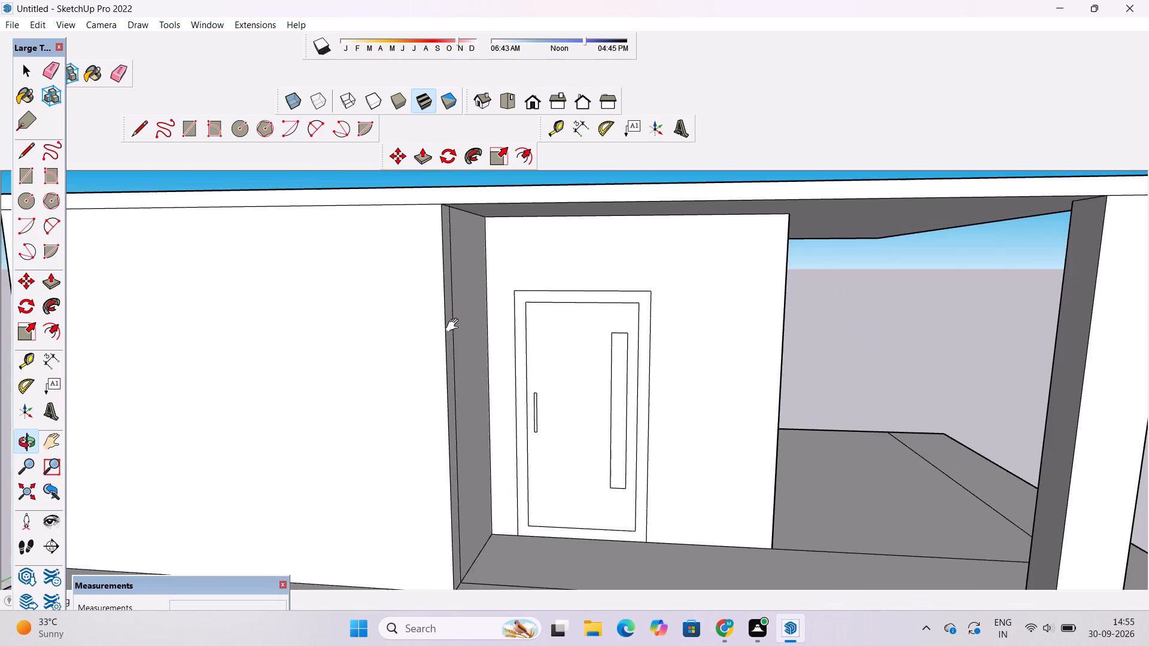
{"action": "left_click_drag", "start_coordinate": [454, 325], "coordinate": [391, 293], "text": "shift"}
{"action": "left_click_drag", "start_coordinate": [374, 293], "coordinate": [421, 346]}
{"action": "scroll", "coordinate": [421, 350], "scroll_direction": "down", "scroll_amount": 3}
{"action": "left_click_drag", "start_coordinate": [396, 332], "coordinate": [426, 325], "text": "shift"}
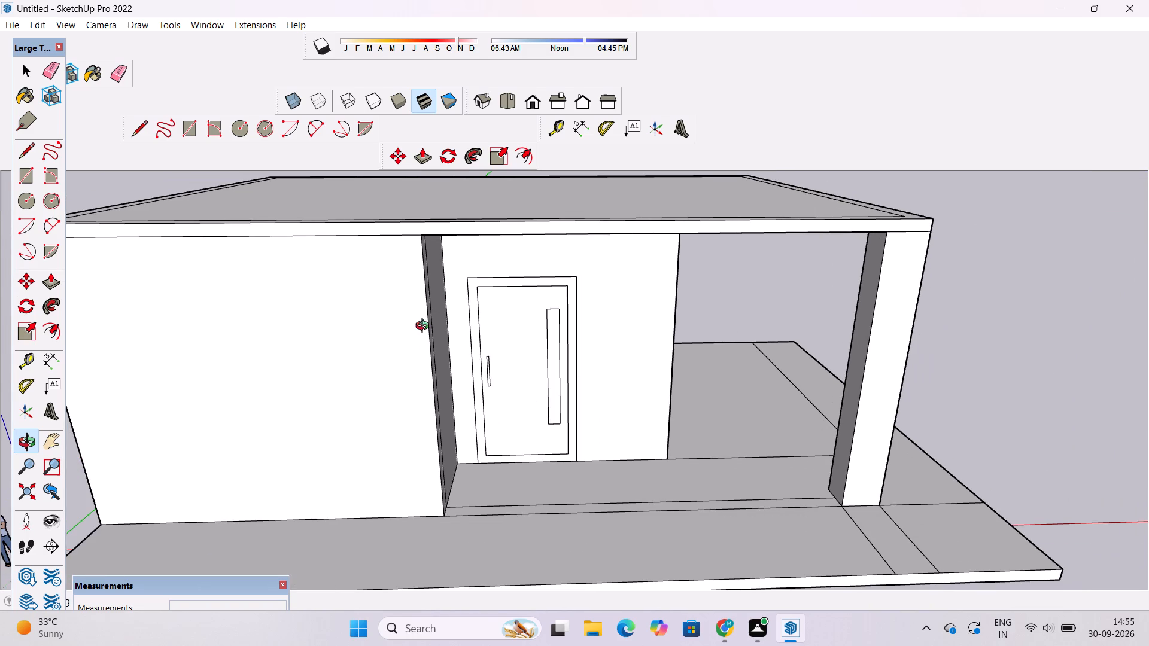
{"action": "left_click_drag", "start_coordinate": [425, 327], "coordinate": [424, 343], "text": "shift"}
{"action": "left_click_drag", "start_coordinate": [422, 352], "coordinate": [415, 310]}
{"action": "left_click_drag", "start_coordinate": [415, 309], "coordinate": [394, 373], "text": "shift"}
{"action": "scroll", "coordinate": [384, 368], "scroll_direction": "down", "scroll_amount": 3}
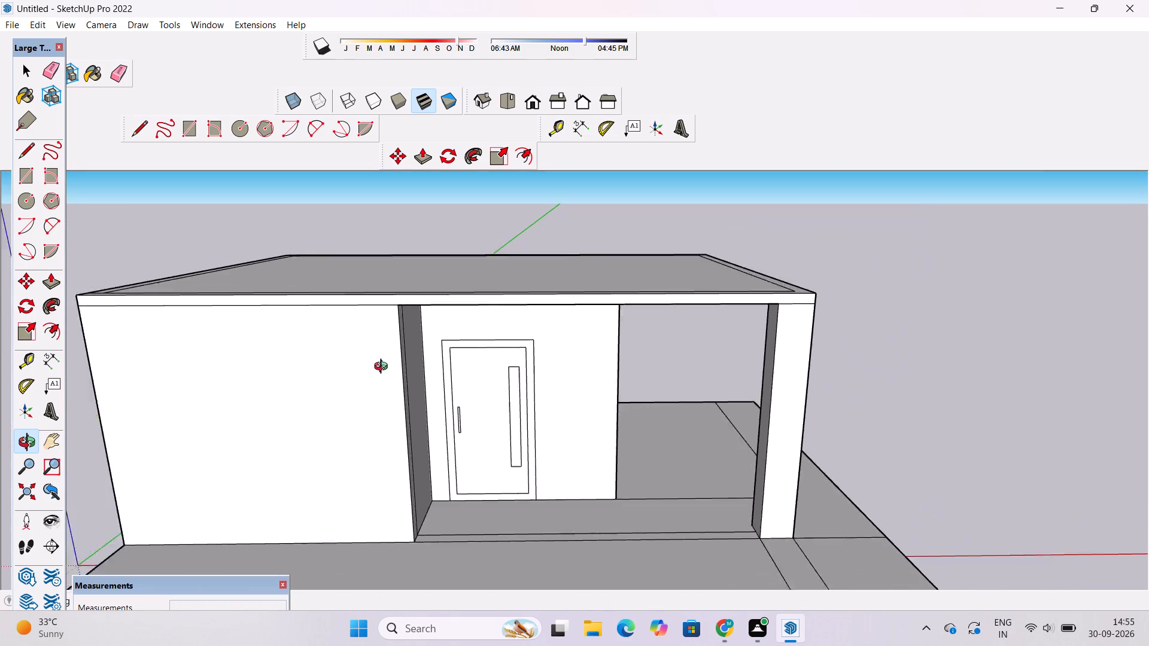
{"action": "scroll", "coordinate": [384, 368], "scroll_direction": "down", "scroll_amount": 3}
{"action": "left_click_drag", "start_coordinate": [339, 359], "coordinate": [595, 335]}
{"action": "left_click_drag", "start_coordinate": [622, 346], "coordinate": [454, 369]}
{"action": "scroll", "coordinate": [443, 365], "scroll_direction": "down", "scroll_amount": 5}
{"action": "left_click_drag", "start_coordinate": [515, 358], "coordinate": [446, 364]}
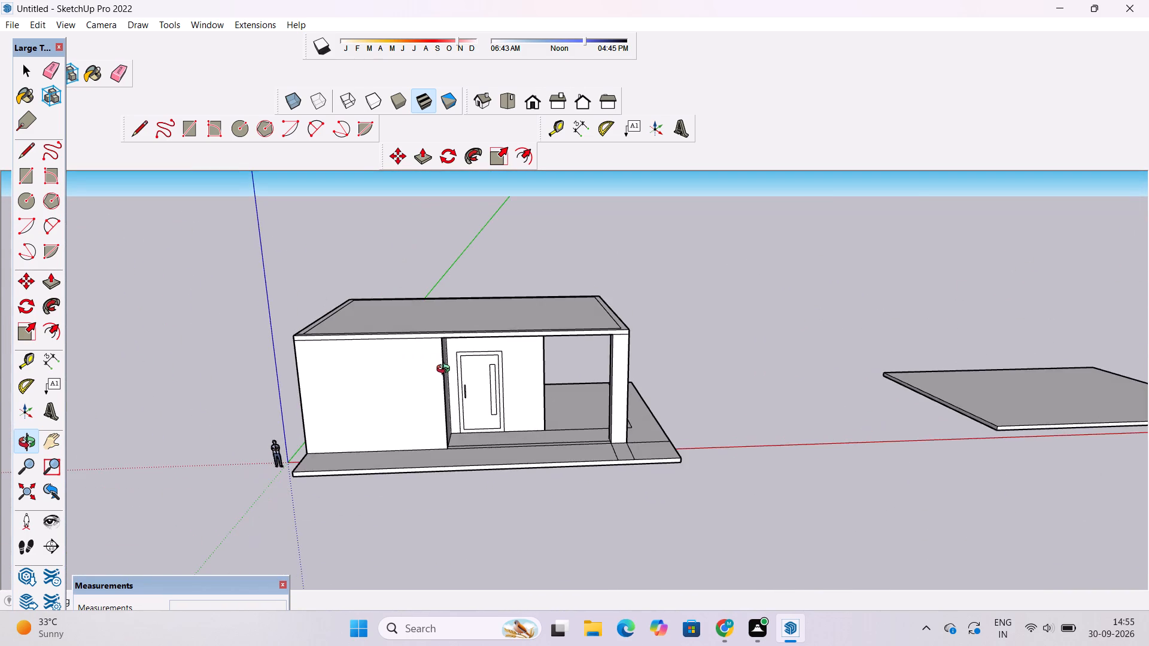
{"action": "left_click_drag", "start_coordinate": [448, 393], "coordinate": [431, 369]}
{"action": "scroll", "coordinate": [451, 365], "scroll_direction": "up", "scroll_amount": 3}
{"action": "left_click_drag", "start_coordinate": [451, 365], "coordinate": [405, 303], "text": "shift"}
{"action": "scroll", "coordinate": [401, 295], "scroll_direction": "up", "scroll_amount": 4}
{"action": "left_click_drag", "start_coordinate": [401, 295], "coordinate": [384, 338]}
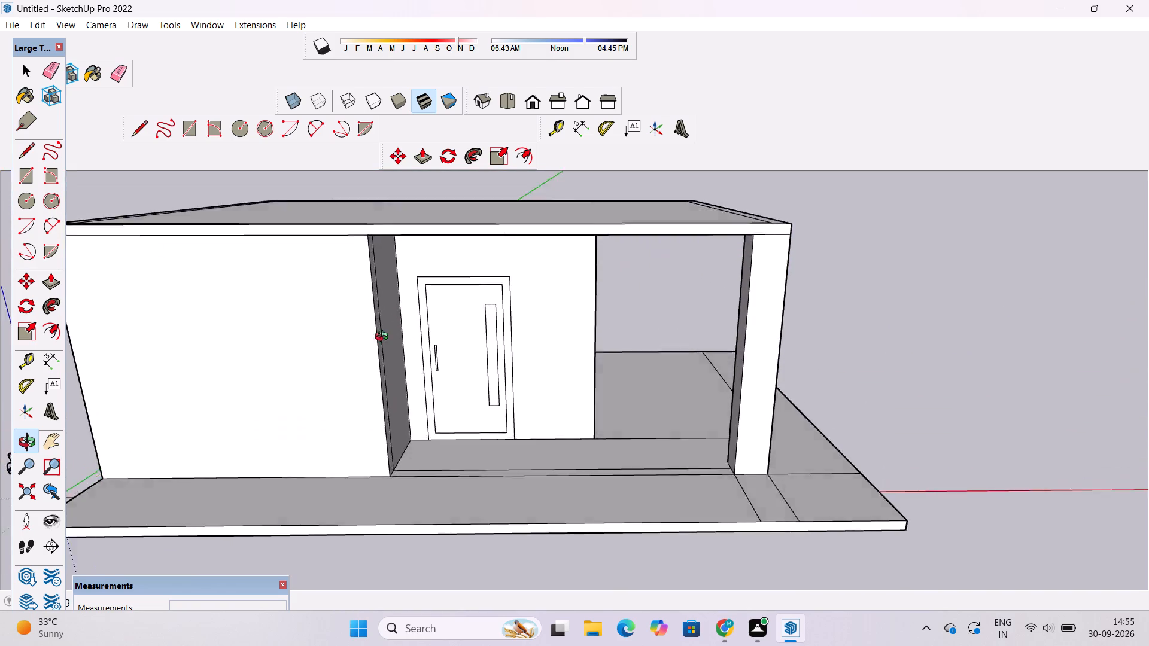
Inspect the ground floor from its side wall, porch end and front, checking the entrance recess and column.
{"action": "left_click_drag", "start_coordinate": [384, 338], "coordinate": [165, 294]}
{"action": "left_click_drag", "start_coordinate": [291, 299], "coordinate": [970, 218]}
{"action": "left_click_drag", "start_coordinate": [994, 256], "coordinate": [836, 324]}
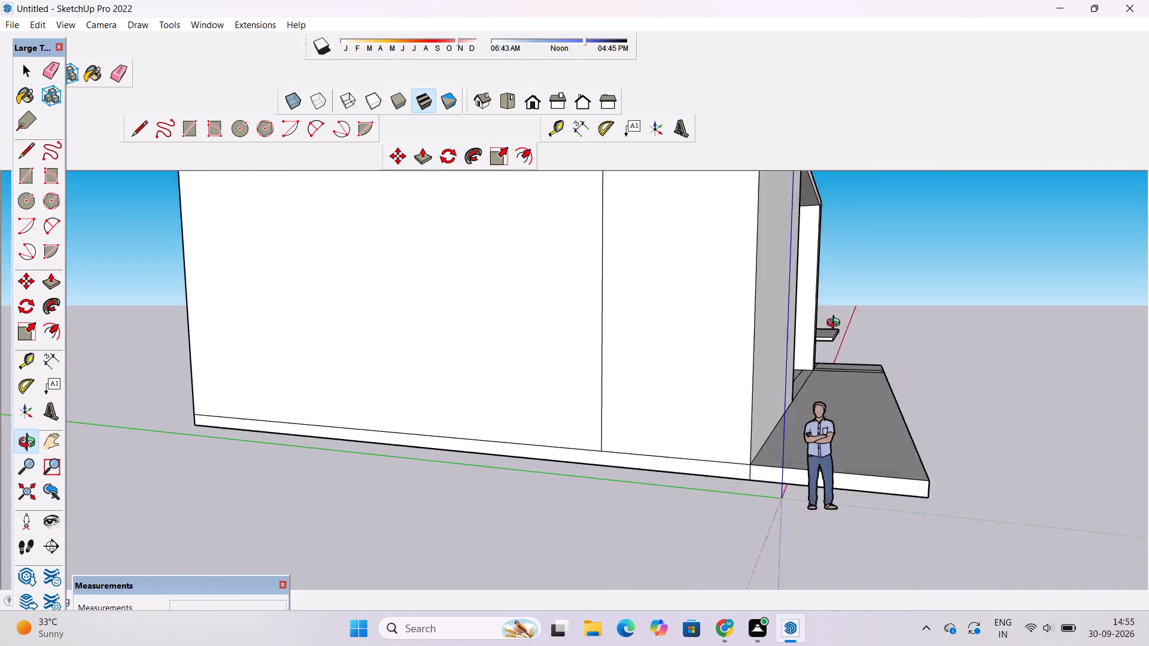
{"action": "left_click_drag", "start_coordinate": [836, 324], "coordinate": [511, 325]}
{"action": "scroll", "coordinate": [501, 304], "scroll_direction": "down", "scroll_amount": 5}
{"action": "left_click_drag", "start_coordinate": [710, 295], "coordinate": [367, 304], "text": "shift"}
{"action": "scroll", "coordinate": [344, 295], "scroll_direction": "down", "scroll_amount": 6}
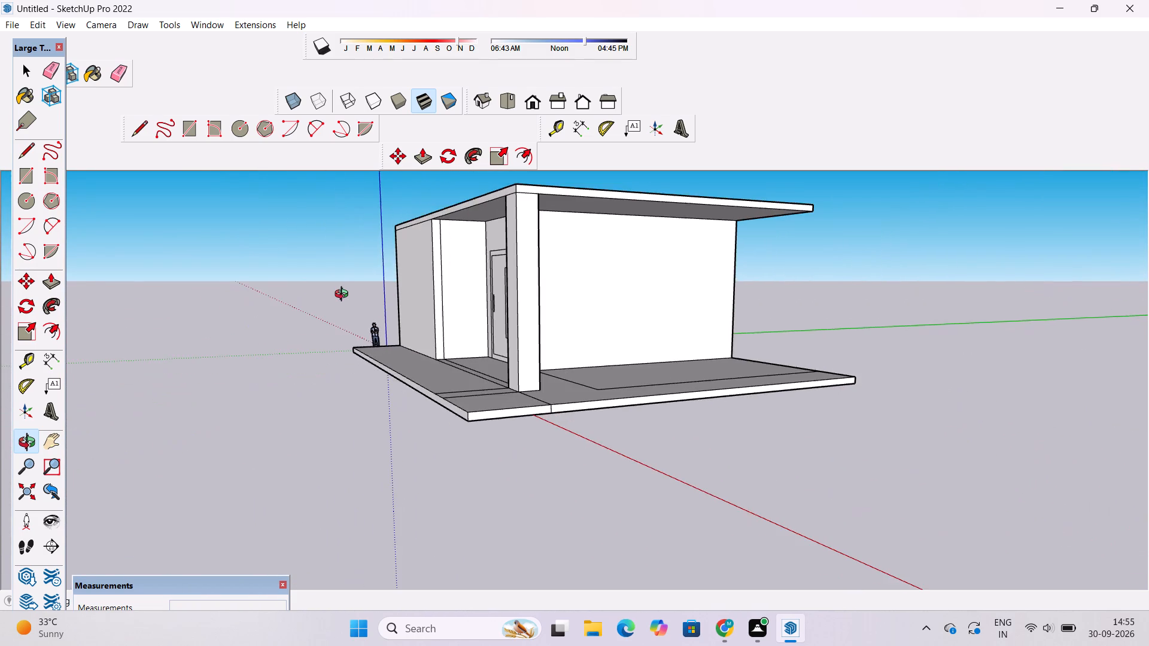
{"action": "left_click_drag", "start_coordinate": [355, 218], "coordinate": [360, 319]}
{"action": "scroll", "coordinate": [361, 292], "scroll_direction": "down", "scroll_amount": 5}
{"action": "left_click_drag", "start_coordinate": [408, 252], "coordinate": [844, 326]}
{"action": "scroll", "coordinate": [723, 392], "scroll_direction": "up", "scroll_amount": 3}
{"action": "left_click_drag", "start_coordinate": [703, 415], "coordinate": [596, 304]}
{"action": "left_click_drag", "start_coordinate": [591, 405], "coordinate": [583, 275]}
{"action": "scroll", "coordinate": [591, 335], "scroll_direction": "up", "scroll_amount": 2}
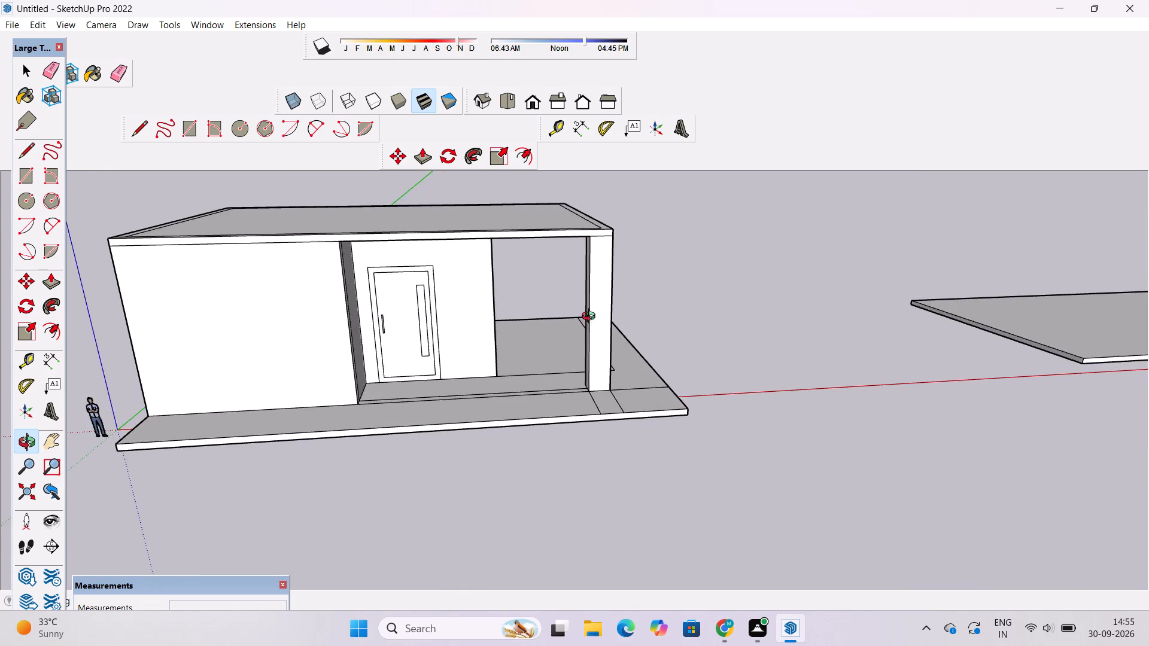
{"action": "left_click_drag", "start_coordinate": [698, 313], "coordinate": [588, 317]}
{"action": "scroll", "coordinate": [572, 309], "scroll_direction": "up", "scroll_amount": 2}
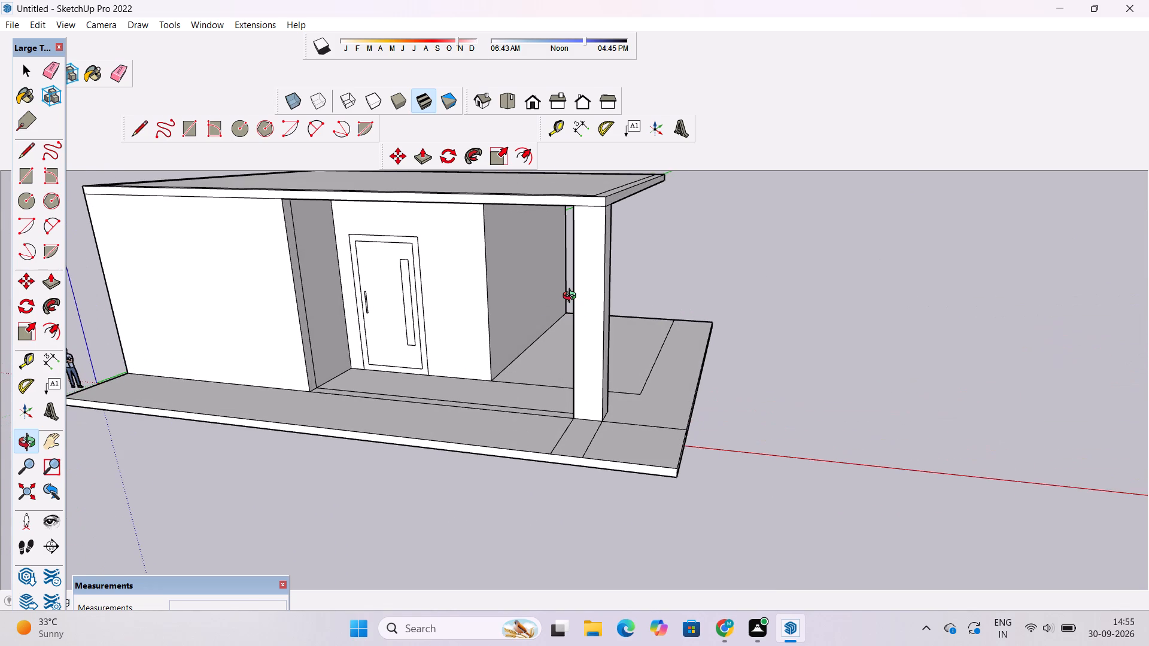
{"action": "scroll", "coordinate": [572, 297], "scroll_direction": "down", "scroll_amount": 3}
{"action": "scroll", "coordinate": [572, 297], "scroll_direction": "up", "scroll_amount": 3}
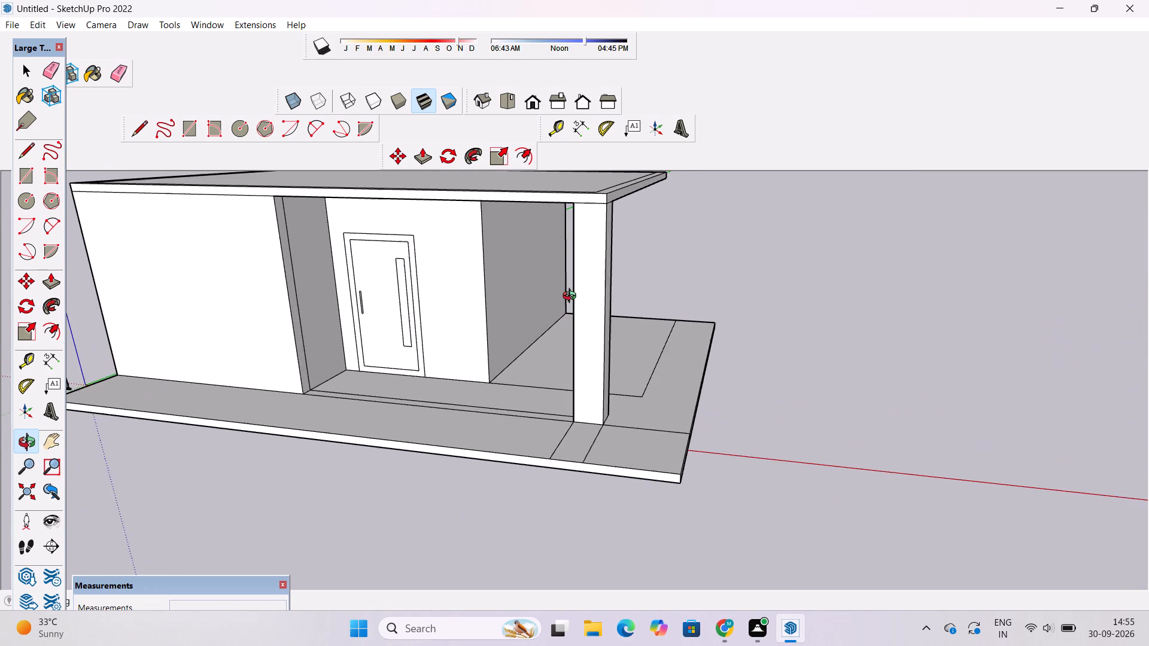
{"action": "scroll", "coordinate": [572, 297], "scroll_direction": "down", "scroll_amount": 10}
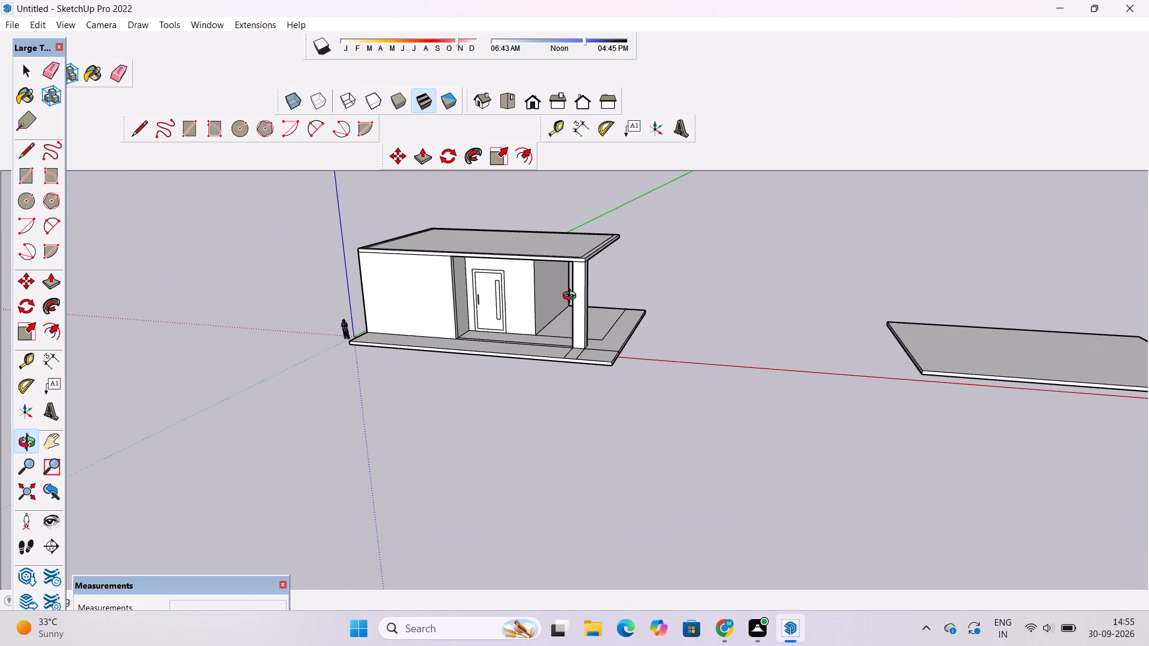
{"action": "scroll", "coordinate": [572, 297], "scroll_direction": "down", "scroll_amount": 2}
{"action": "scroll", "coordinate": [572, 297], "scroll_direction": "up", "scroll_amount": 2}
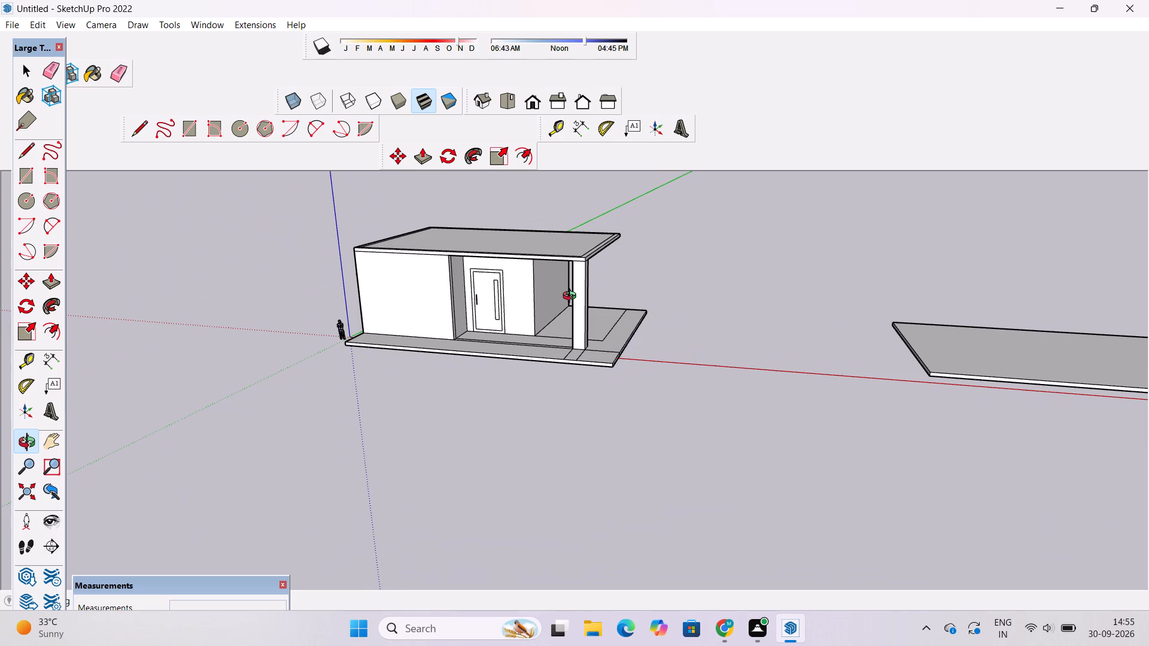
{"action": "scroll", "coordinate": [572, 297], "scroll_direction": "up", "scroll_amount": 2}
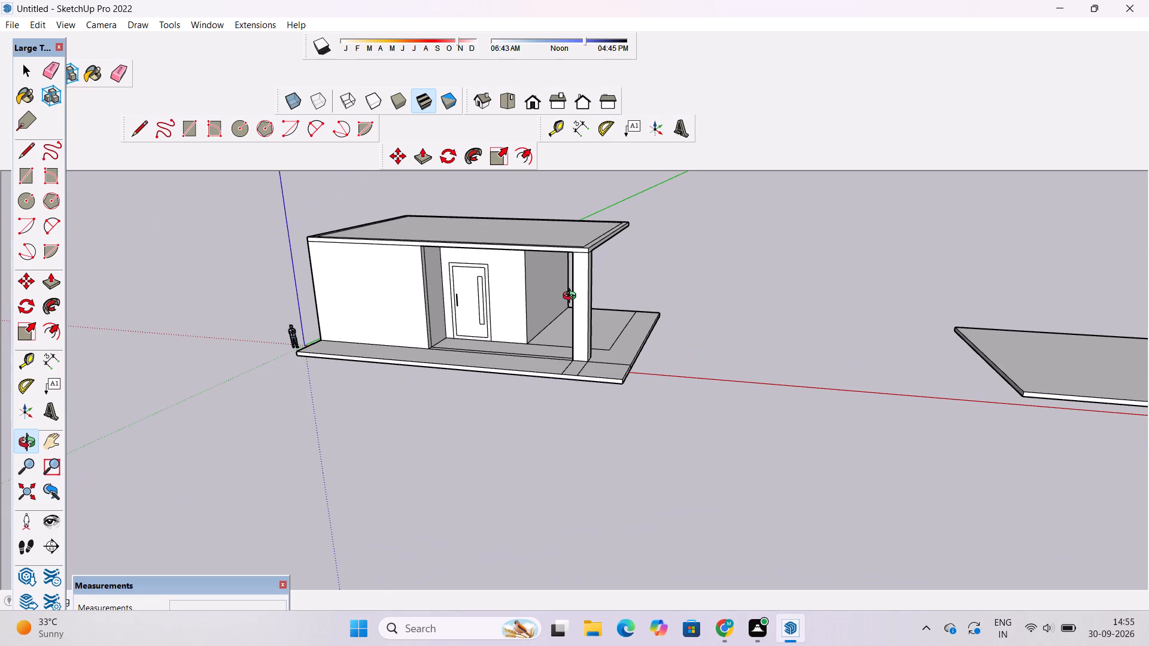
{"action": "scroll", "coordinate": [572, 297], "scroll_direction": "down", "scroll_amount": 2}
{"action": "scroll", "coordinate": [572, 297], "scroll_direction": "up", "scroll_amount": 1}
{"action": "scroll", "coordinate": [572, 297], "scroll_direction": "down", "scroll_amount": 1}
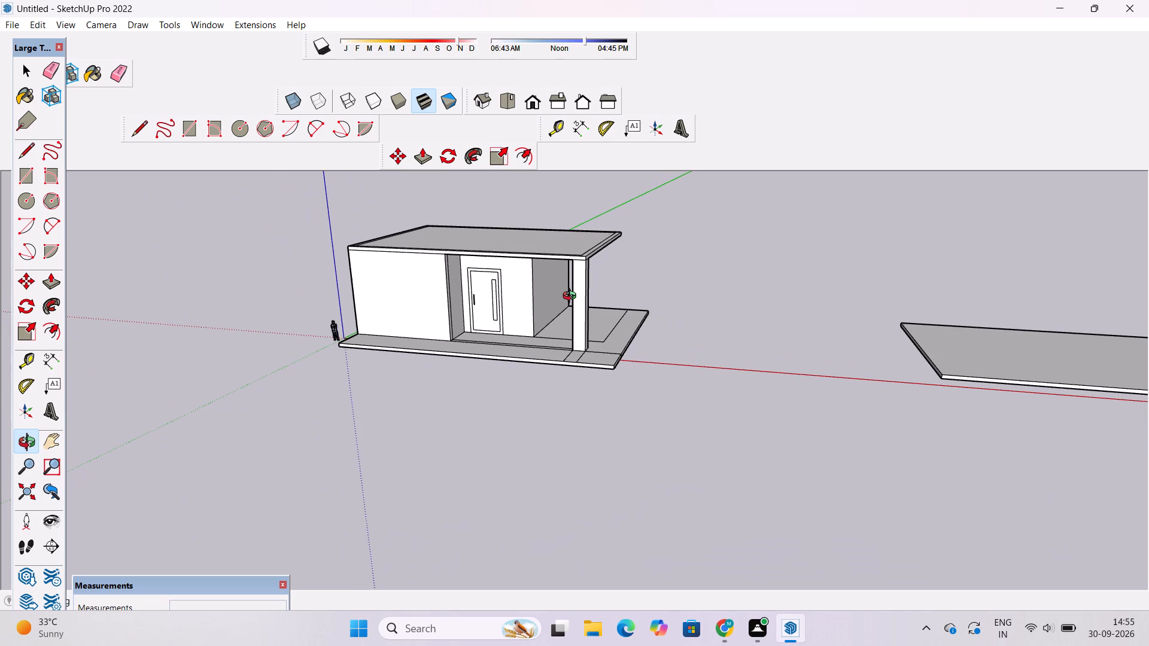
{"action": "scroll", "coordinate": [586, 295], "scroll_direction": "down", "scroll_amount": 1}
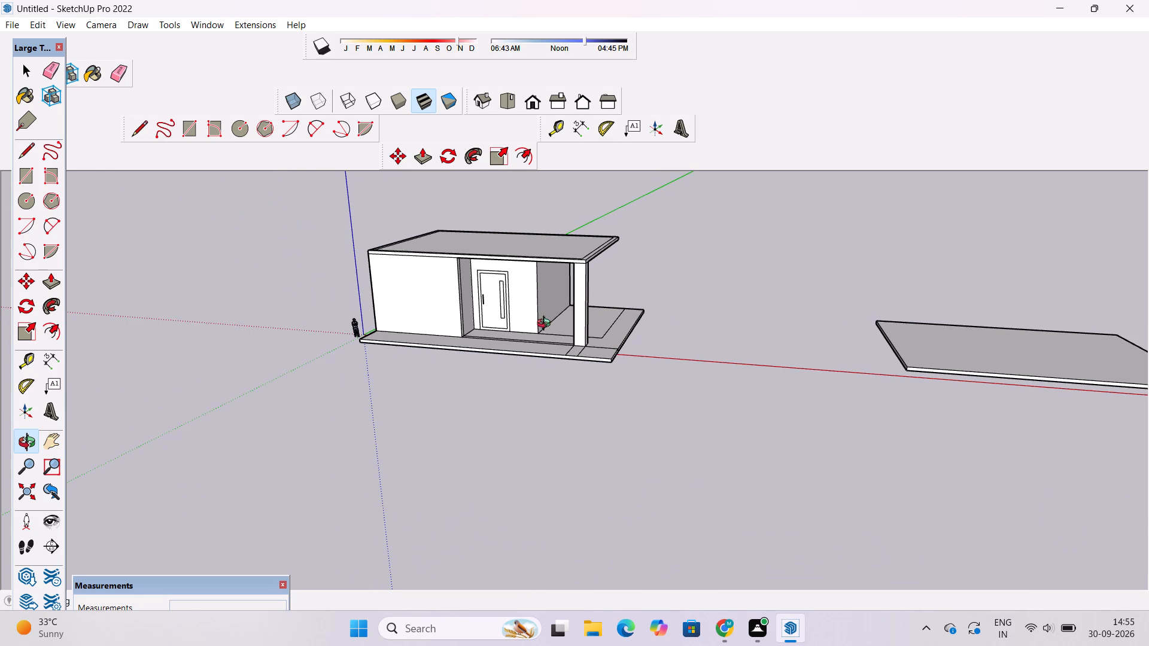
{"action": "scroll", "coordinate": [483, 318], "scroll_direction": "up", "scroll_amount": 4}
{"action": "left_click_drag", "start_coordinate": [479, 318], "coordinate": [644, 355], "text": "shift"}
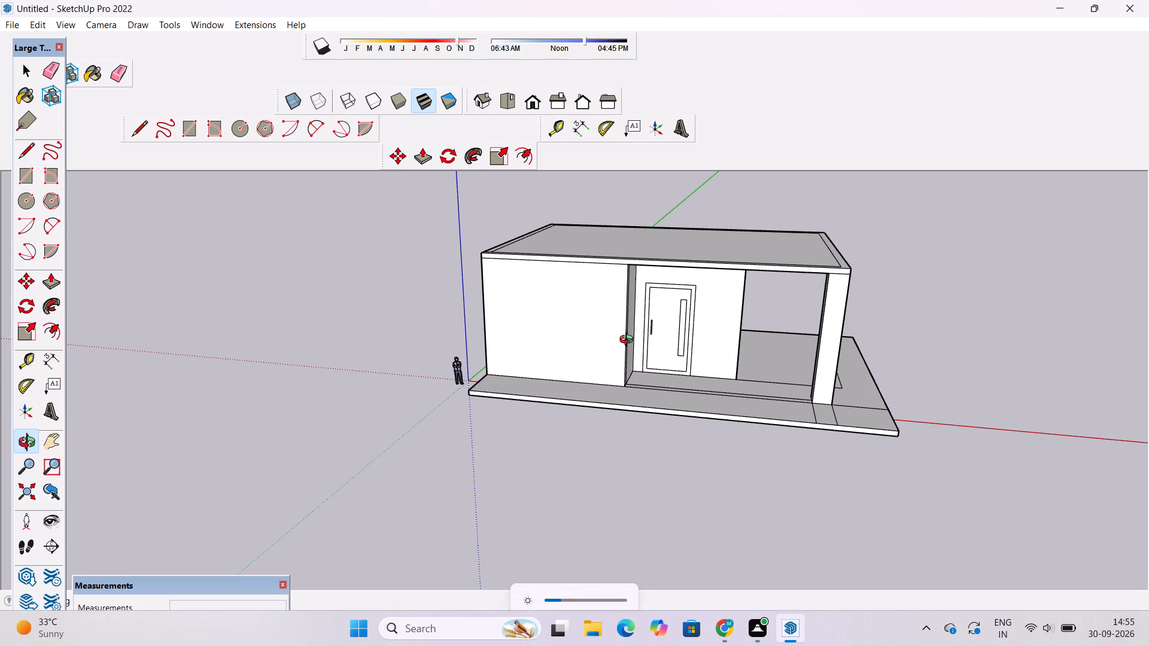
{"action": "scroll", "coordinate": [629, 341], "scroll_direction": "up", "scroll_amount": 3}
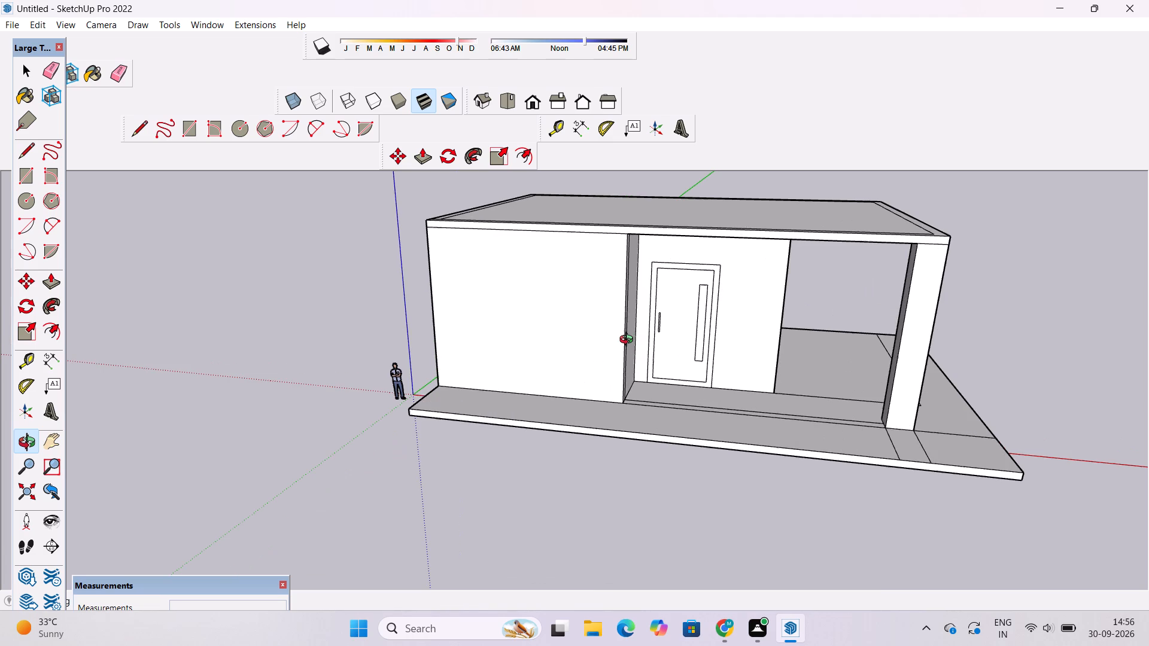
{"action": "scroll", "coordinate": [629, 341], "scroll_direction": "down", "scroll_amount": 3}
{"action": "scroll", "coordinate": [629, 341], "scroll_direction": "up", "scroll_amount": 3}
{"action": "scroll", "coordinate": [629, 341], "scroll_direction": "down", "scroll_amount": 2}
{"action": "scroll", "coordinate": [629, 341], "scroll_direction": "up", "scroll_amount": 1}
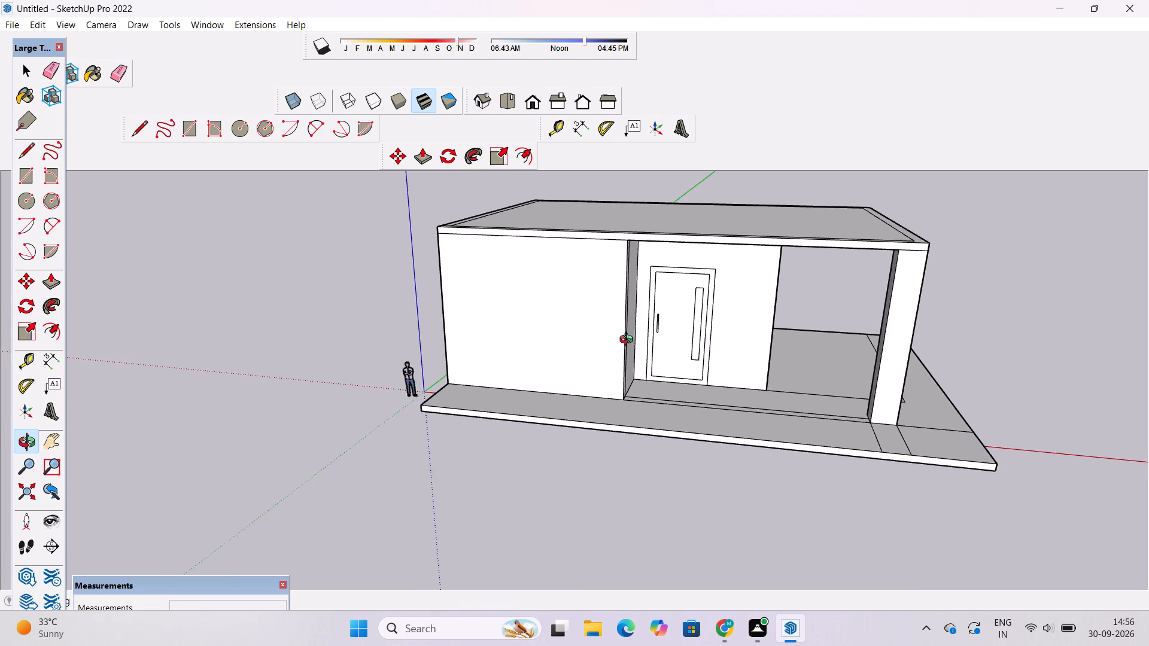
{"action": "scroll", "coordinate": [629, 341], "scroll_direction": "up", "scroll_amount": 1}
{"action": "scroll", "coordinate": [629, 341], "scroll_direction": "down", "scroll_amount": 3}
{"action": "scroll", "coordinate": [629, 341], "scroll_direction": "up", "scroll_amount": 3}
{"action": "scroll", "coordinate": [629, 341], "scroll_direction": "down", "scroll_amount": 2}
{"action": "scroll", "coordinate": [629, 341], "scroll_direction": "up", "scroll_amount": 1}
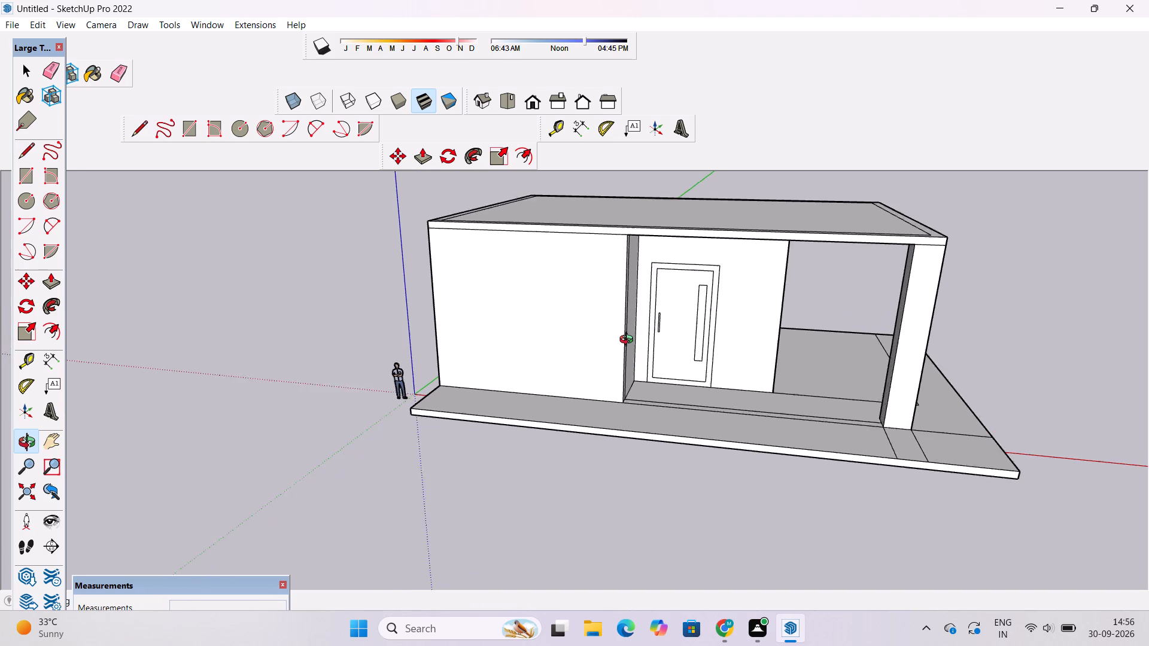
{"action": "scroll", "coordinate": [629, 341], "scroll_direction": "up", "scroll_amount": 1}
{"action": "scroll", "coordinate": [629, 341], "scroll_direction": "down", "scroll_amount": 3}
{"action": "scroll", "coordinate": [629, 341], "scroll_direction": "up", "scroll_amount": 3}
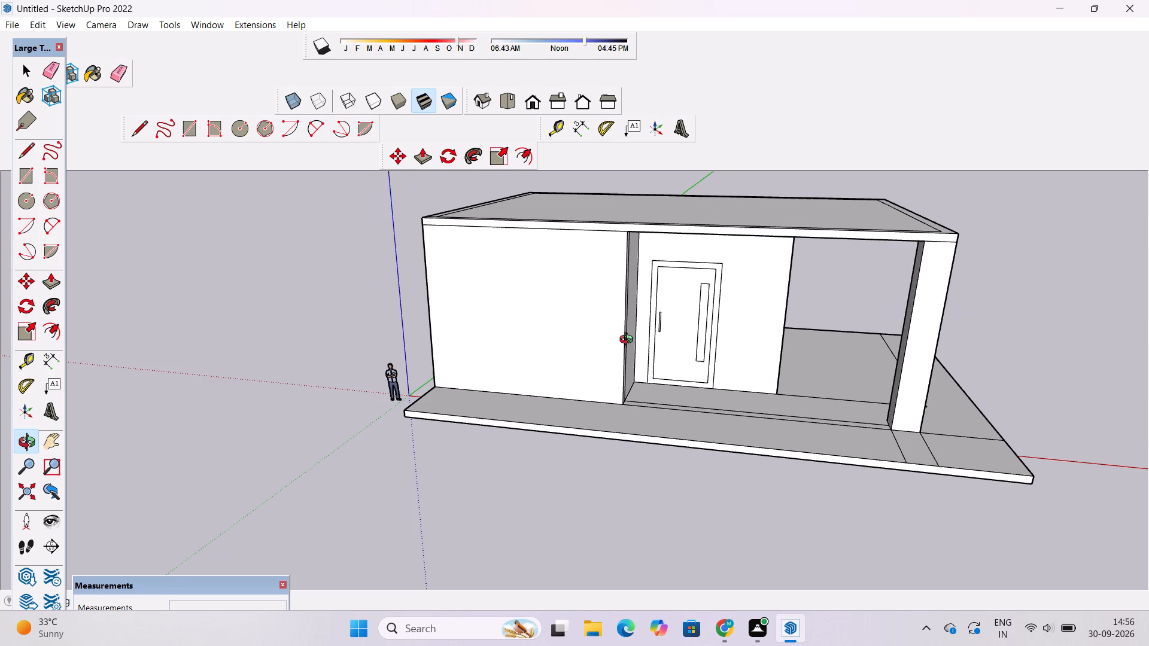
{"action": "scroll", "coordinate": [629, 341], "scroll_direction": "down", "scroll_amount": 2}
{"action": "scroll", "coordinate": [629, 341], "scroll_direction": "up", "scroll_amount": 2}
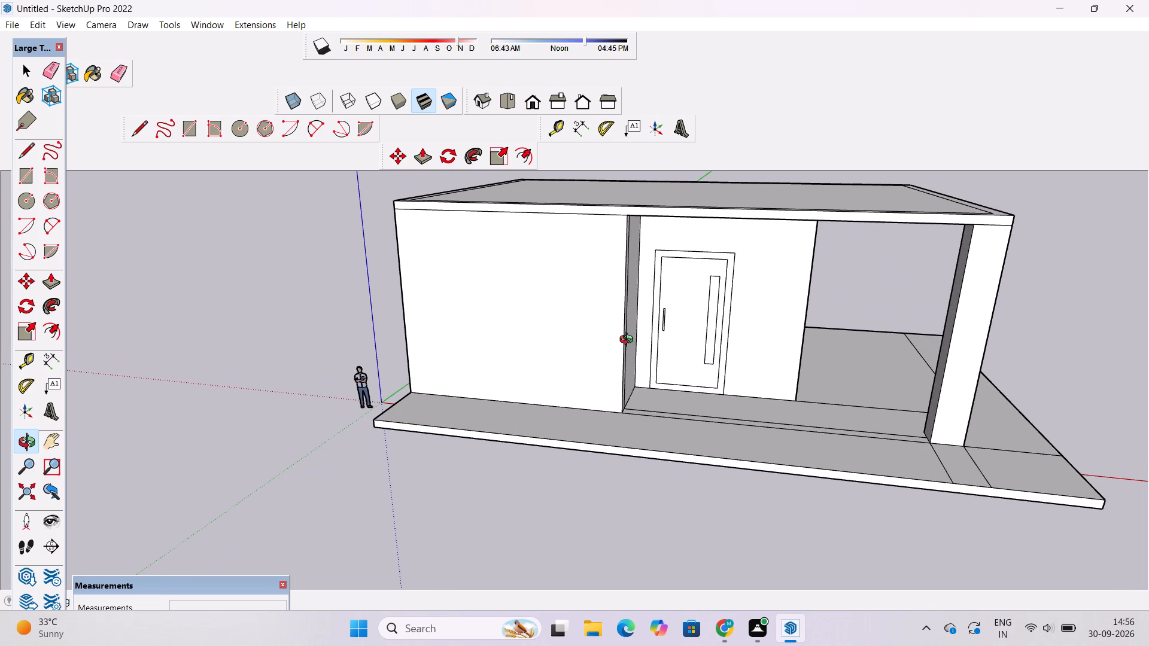
Examine the front elevation and entrance recess at eye level and from above the roof.
{"action": "left_click_drag", "start_coordinate": [649, 400], "coordinate": [745, 377]}
{"action": "left_click_drag", "start_coordinate": [745, 377], "coordinate": [677, 395], "text": "shift"}
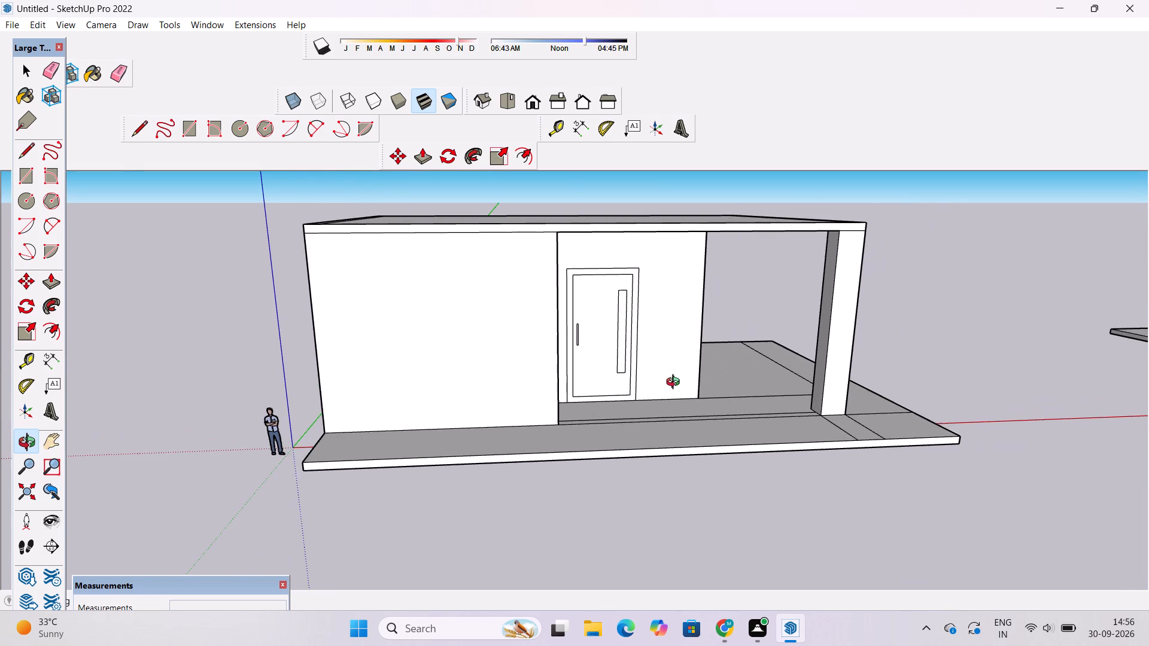
{"action": "scroll", "coordinate": [674, 374], "scroll_direction": "up", "scroll_amount": 2}
{"action": "left_click_drag", "start_coordinate": [673, 365], "coordinate": [653, 389], "text": "shift"}
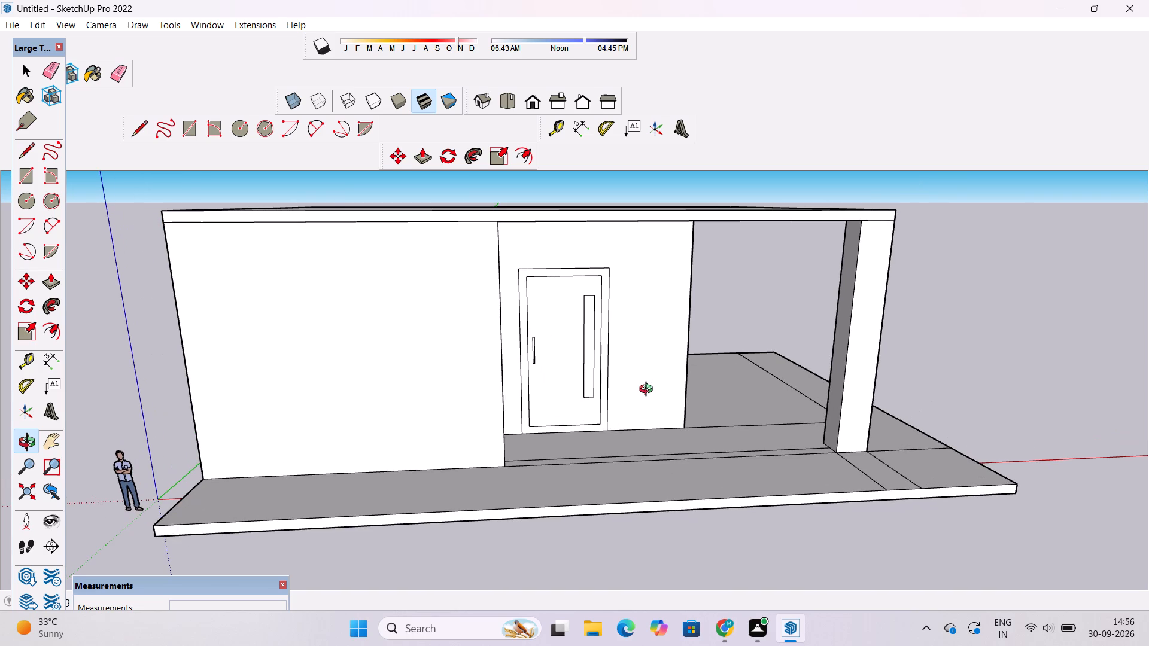
{"action": "scroll", "coordinate": [649, 391], "scroll_direction": "down", "scroll_amount": 1}
{"action": "scroll", "coordinate": [649, 391], "scroll_direction": "up", "scroll_amount": 2}
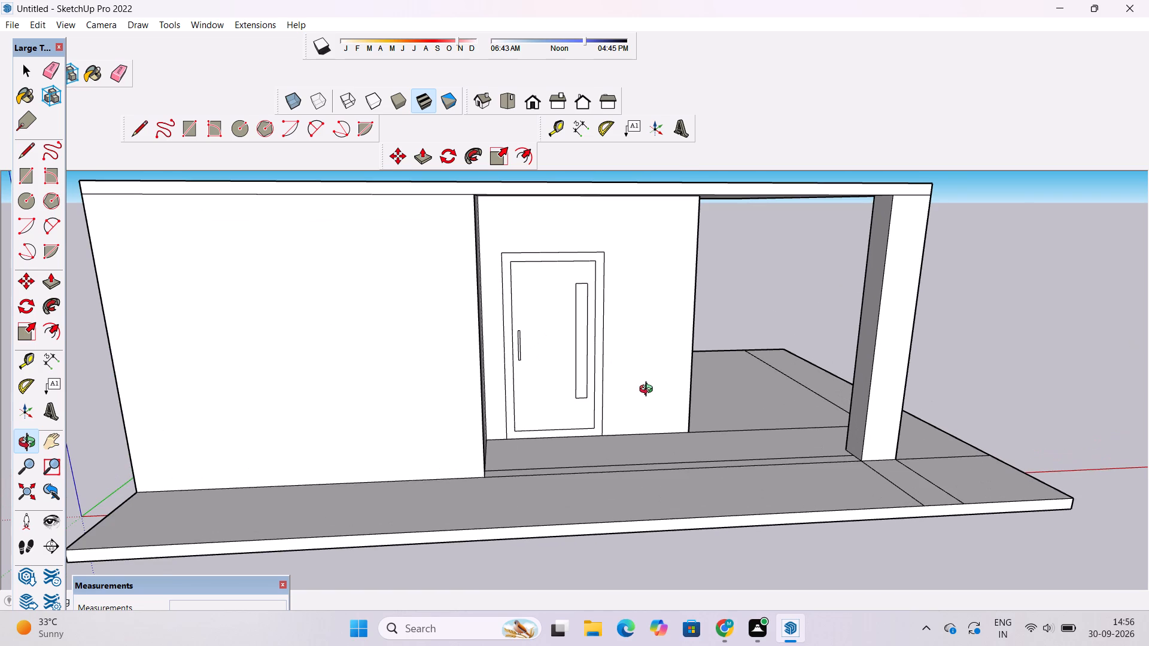
{"action": "left_click_drag", "start_coordinate": [637, 356], "coordinate": [637, 395], "text": "shift"}
{"action": "left_click_drag", "start_coordinate": [637, 397], "coordinate": [637, 483]}
{"action": "left_click_drag", "start_coordinate": [463, 352], "coordinate": [494, 352], "text": "shift"}
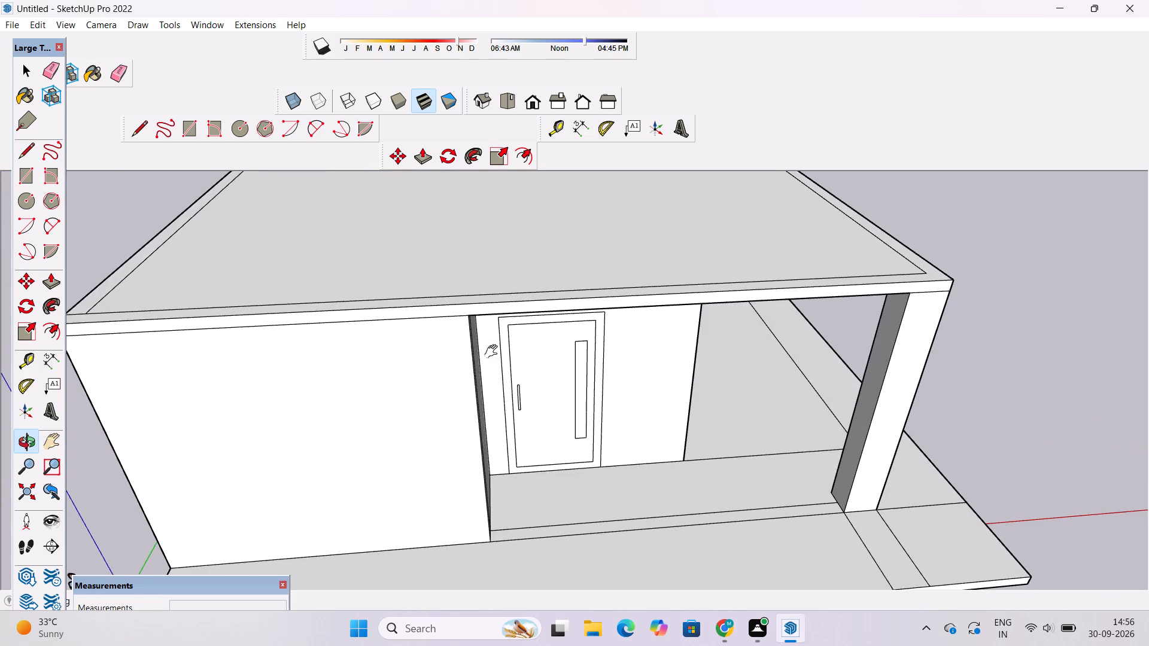
{"action": "left_click_drag", "start_coordinate": [494, 352], "coordinate": [674, 334], "text": "shift"}
{"action": "left_click_drag", "start_coordinate": [665, 376], "coordinate": [670, 462]}
{"action": "left_click_drag", "start_coordinate": [642, 420], "coordinate": [665, 407], "text": "shift"}
{"action": "scroll", "coordinate": [665, 407], "scroll_direction": "up", "scroll_amount": 1}
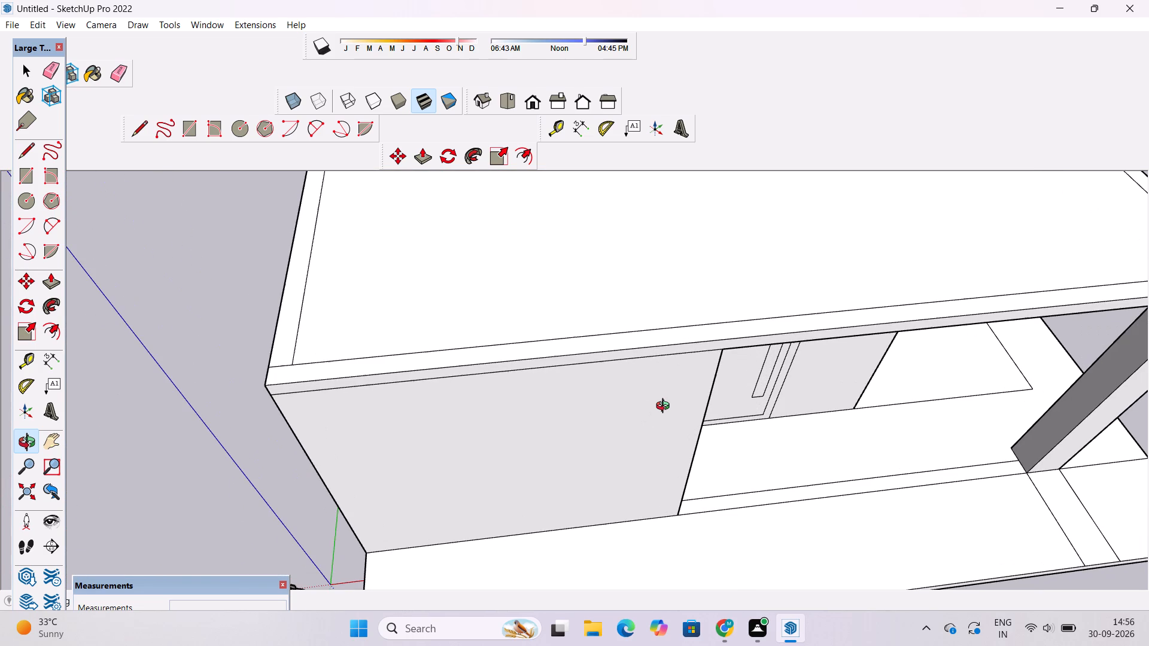
{"action": "scroll", "coordinate": [665, 407], "scroll_direction": "up", "scroll_amount": 3}
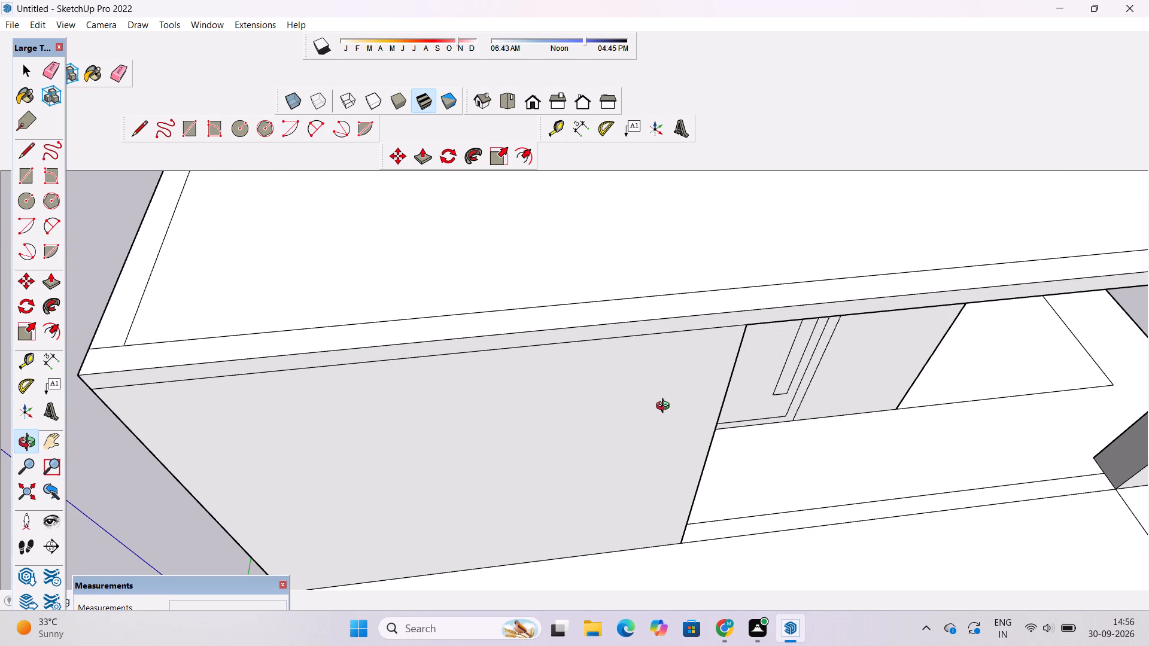
{"action": "scroll", "coordinate": [665, 407], "scroll_direction": "down", "scroll_amount": 1}
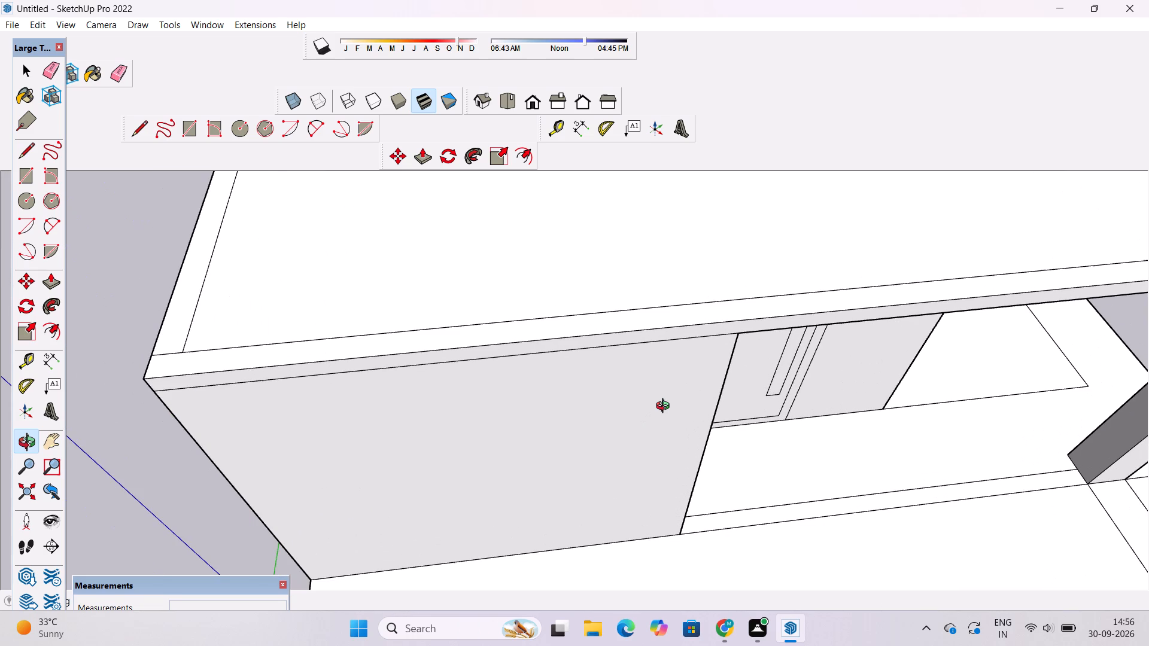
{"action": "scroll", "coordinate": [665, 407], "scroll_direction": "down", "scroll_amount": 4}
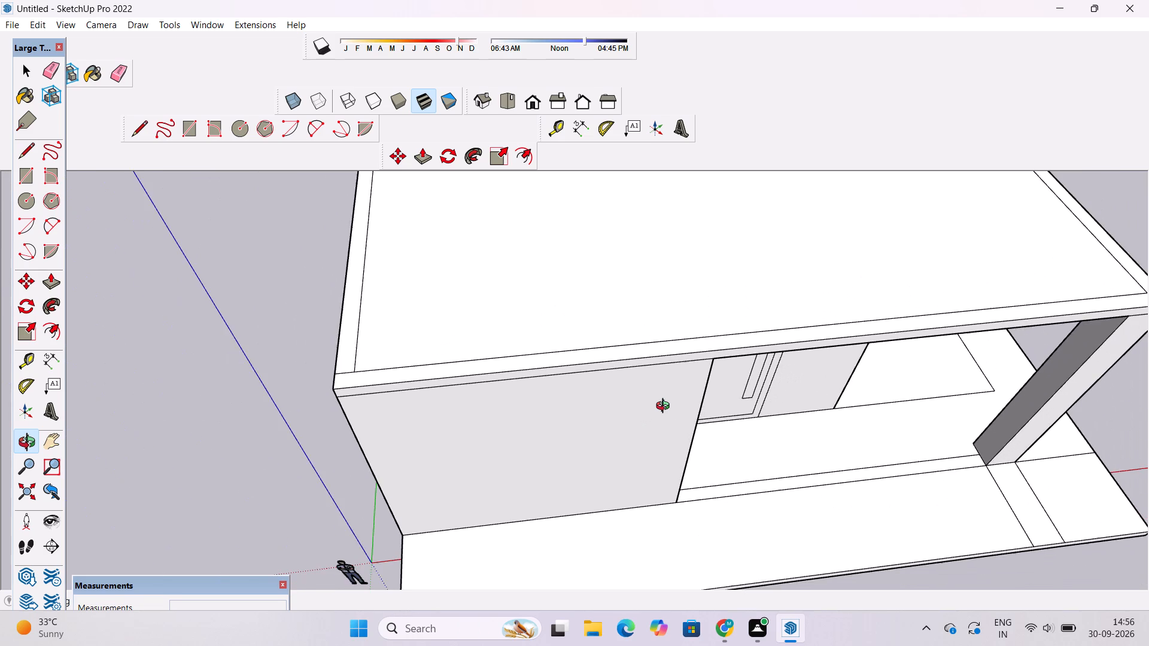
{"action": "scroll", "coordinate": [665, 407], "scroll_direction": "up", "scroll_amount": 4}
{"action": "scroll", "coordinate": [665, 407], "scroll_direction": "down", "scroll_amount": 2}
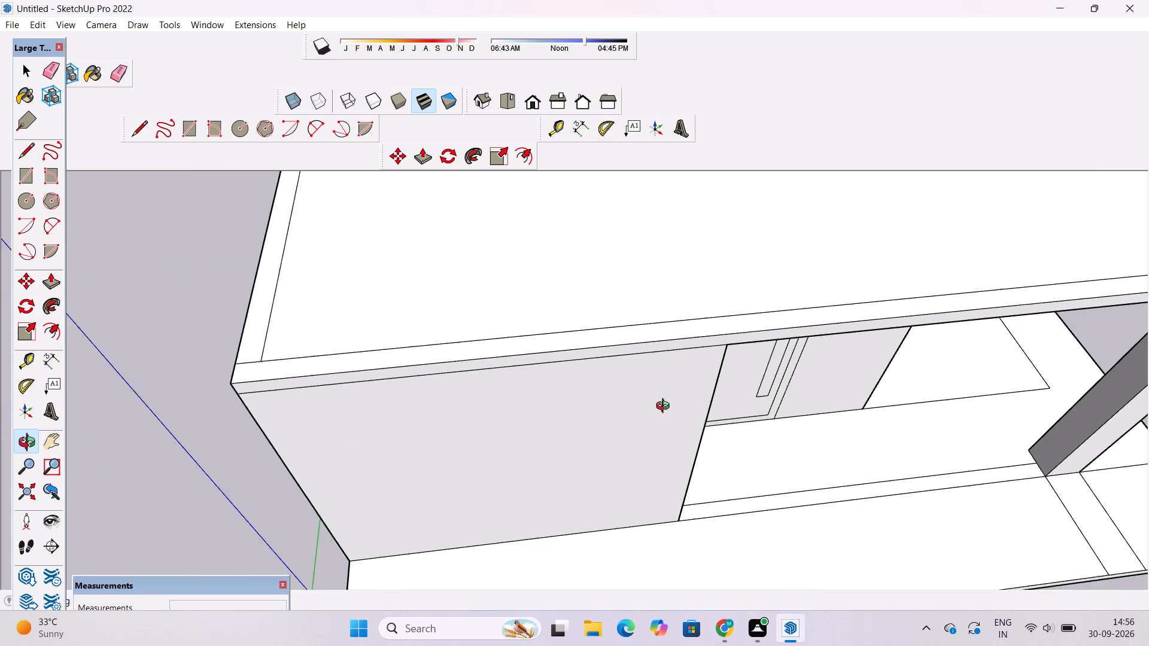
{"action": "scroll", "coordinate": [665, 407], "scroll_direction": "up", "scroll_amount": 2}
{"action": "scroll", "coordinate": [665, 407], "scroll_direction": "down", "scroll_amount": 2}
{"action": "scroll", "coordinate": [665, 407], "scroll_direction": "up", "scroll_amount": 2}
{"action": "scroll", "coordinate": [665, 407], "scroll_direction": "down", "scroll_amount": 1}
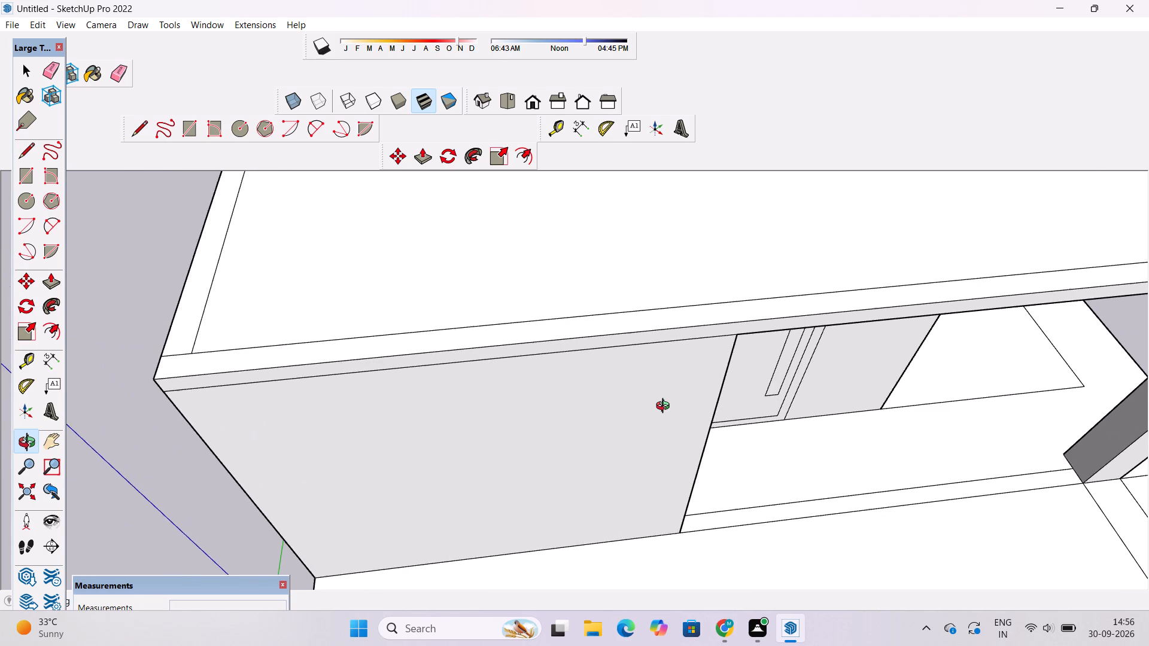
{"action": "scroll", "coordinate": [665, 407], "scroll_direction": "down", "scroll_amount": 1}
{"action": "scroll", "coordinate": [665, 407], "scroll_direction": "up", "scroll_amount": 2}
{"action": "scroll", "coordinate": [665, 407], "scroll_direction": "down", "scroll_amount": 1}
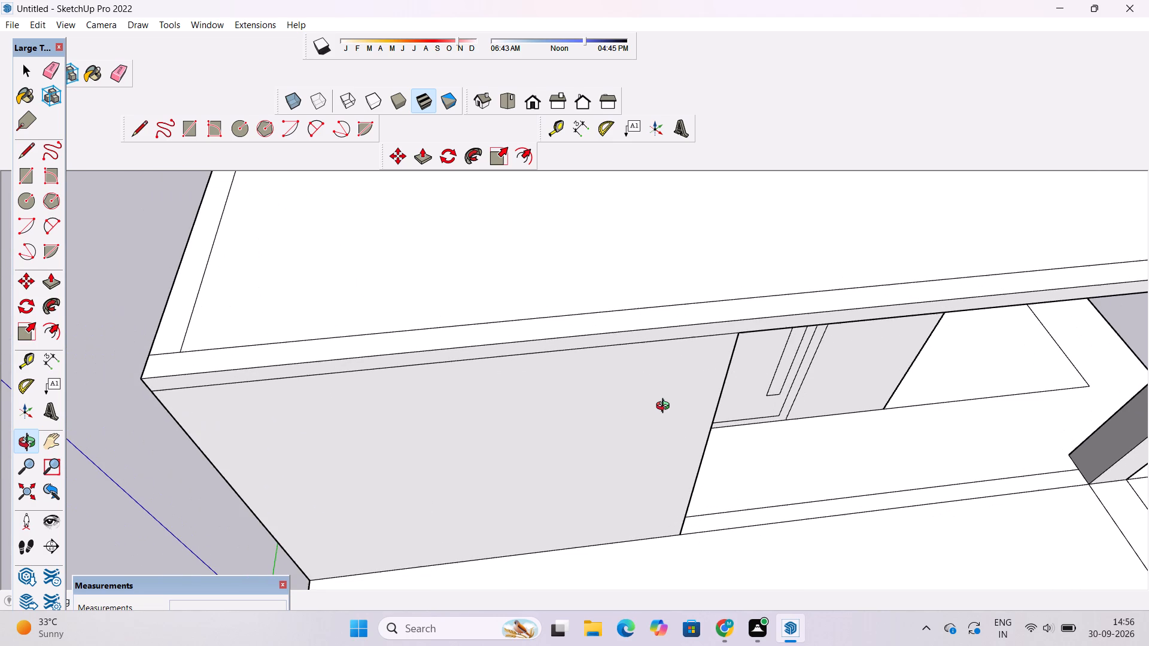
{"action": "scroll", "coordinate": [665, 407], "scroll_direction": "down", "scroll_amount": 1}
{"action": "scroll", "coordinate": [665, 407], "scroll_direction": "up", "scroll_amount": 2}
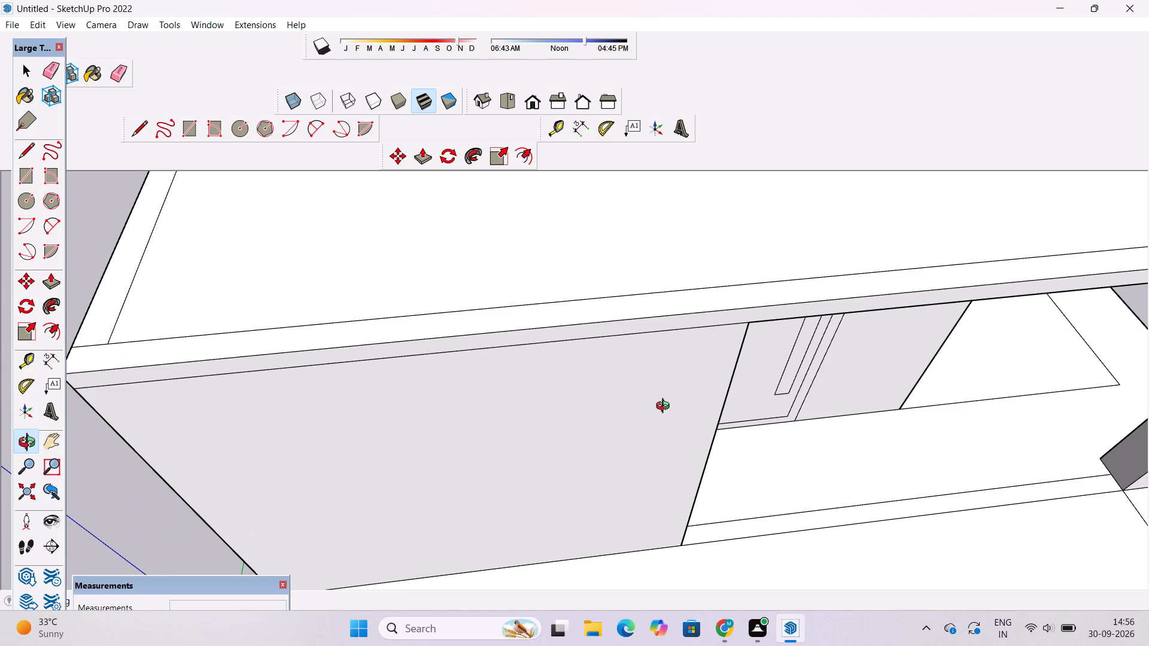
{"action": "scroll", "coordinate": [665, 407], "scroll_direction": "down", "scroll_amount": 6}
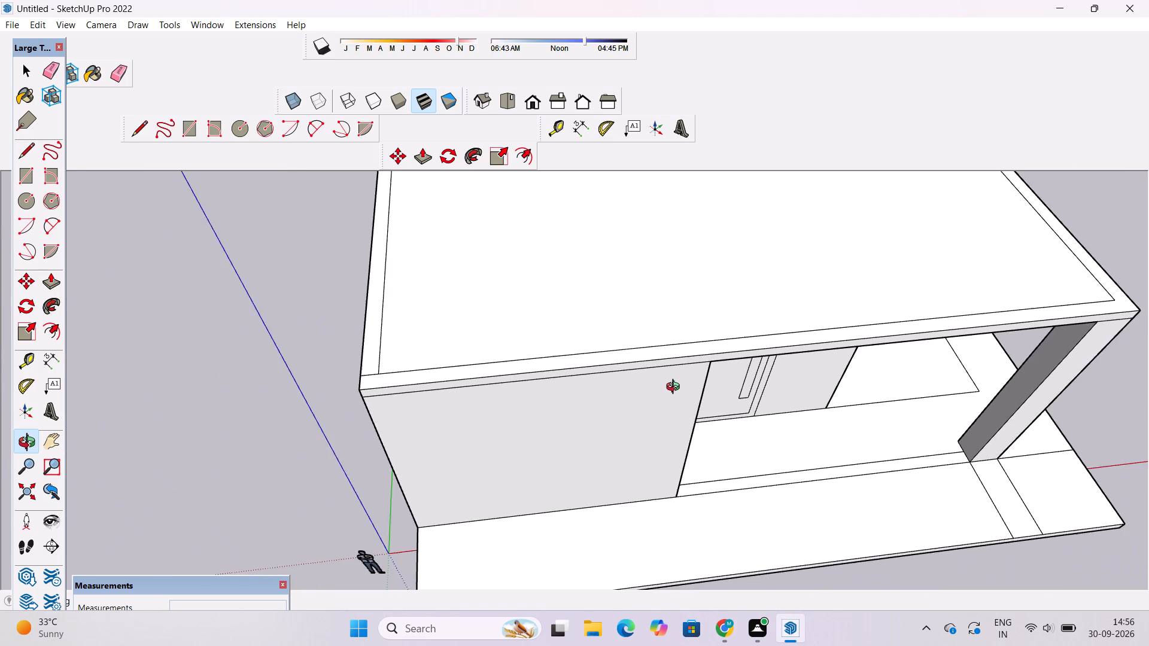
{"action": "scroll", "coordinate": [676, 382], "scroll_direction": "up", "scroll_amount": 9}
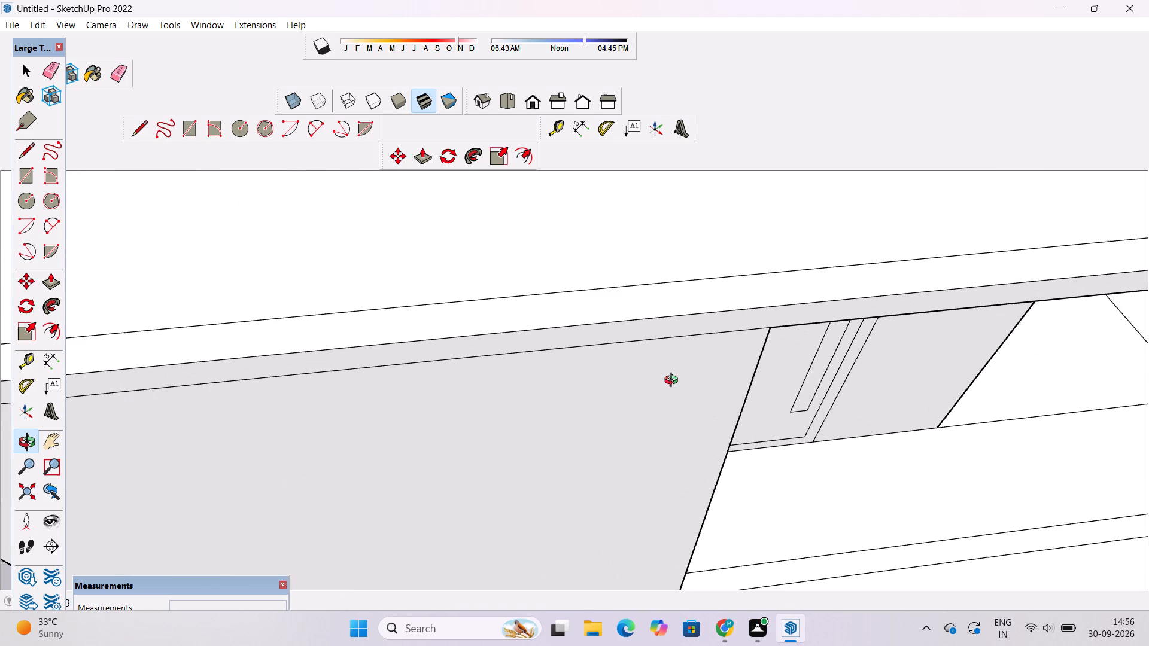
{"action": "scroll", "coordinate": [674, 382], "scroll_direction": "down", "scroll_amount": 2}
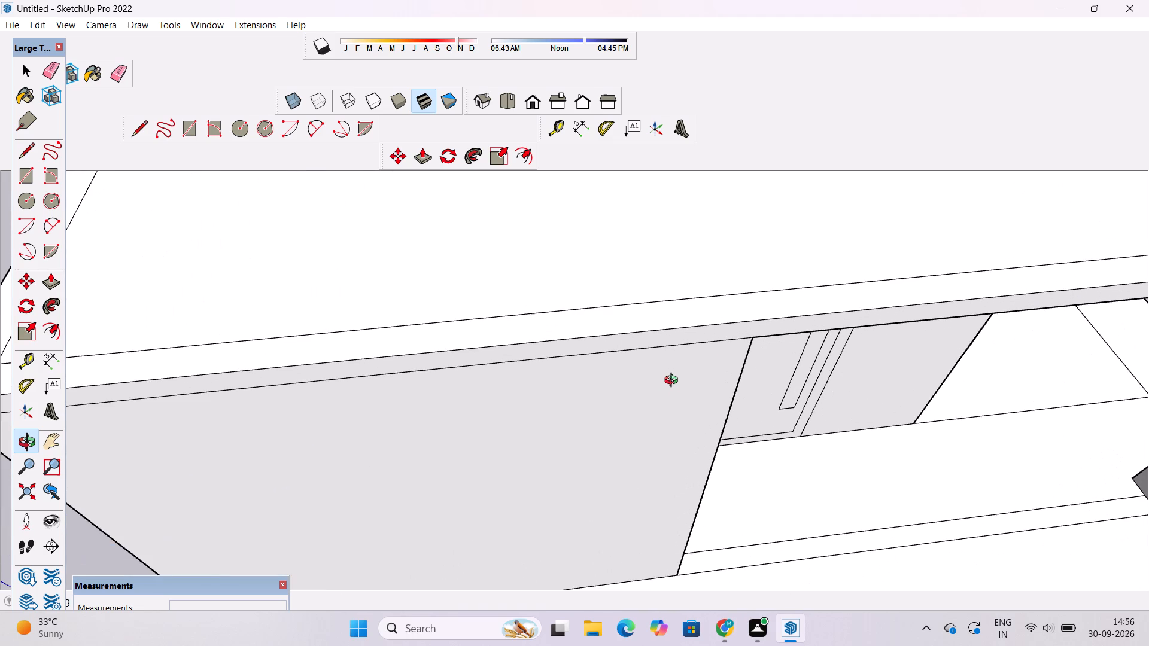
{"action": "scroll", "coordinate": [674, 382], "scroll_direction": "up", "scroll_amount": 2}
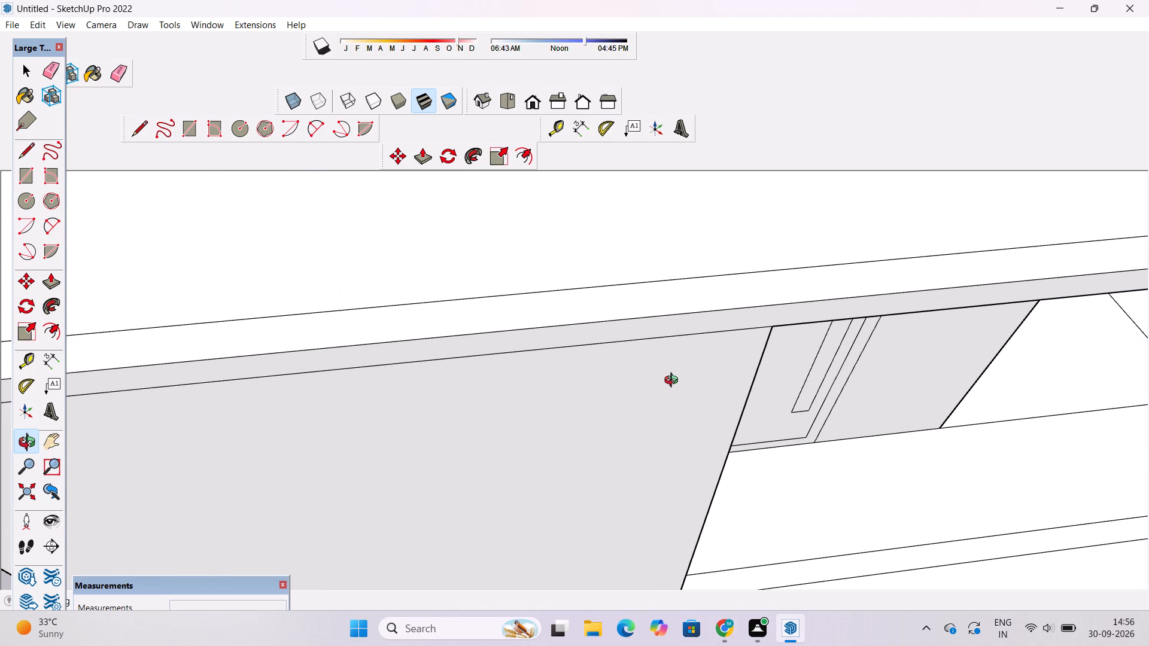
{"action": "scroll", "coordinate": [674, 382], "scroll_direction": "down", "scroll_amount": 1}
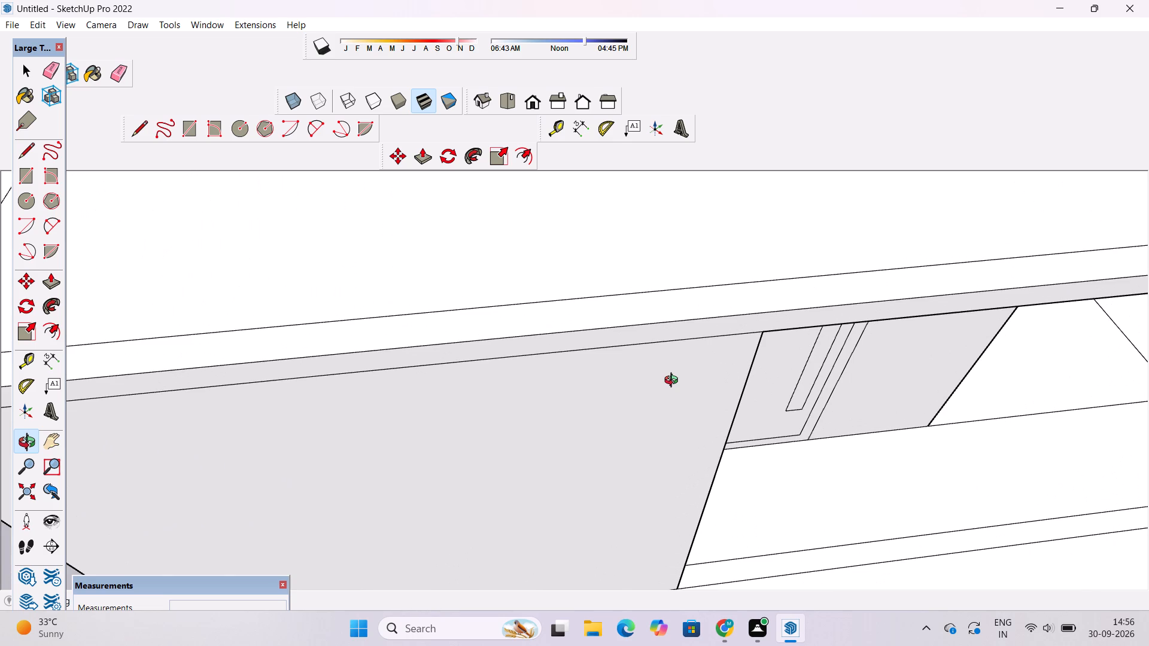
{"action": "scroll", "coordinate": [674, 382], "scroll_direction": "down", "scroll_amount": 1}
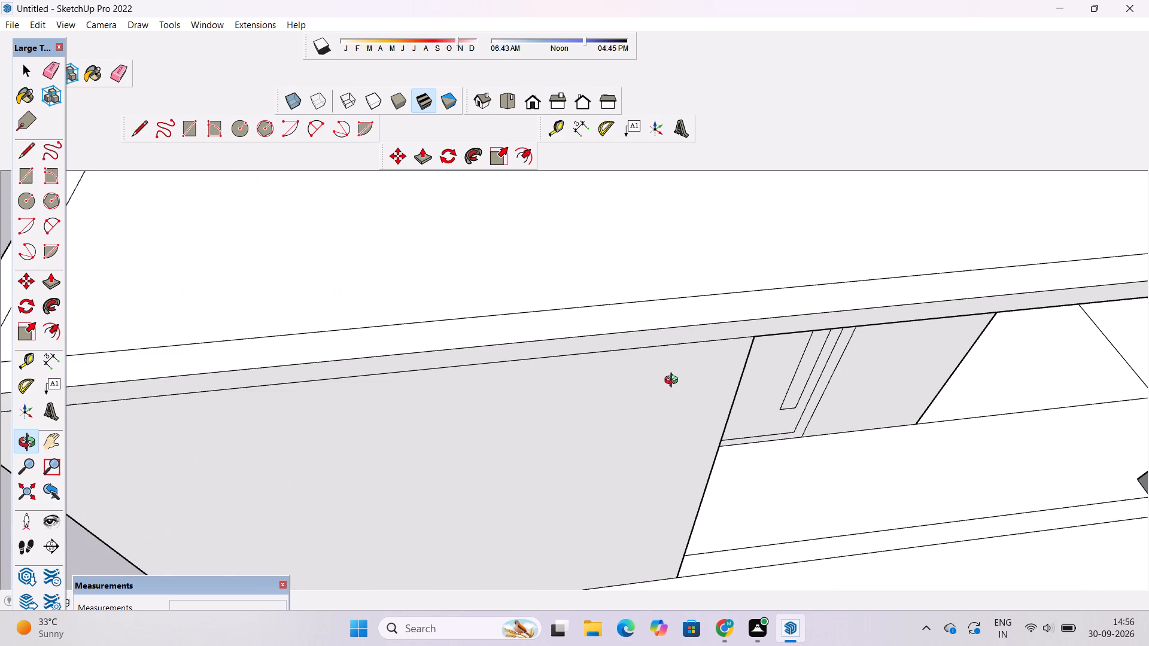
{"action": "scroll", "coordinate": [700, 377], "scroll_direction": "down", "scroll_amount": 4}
Examine the front wall and recessed entrance door from a raised angle, ending with the whole ground floor in view.
{"action": "left_click_drag", "start_coordinate": [707, 466], "coordinate": [707, 409]}
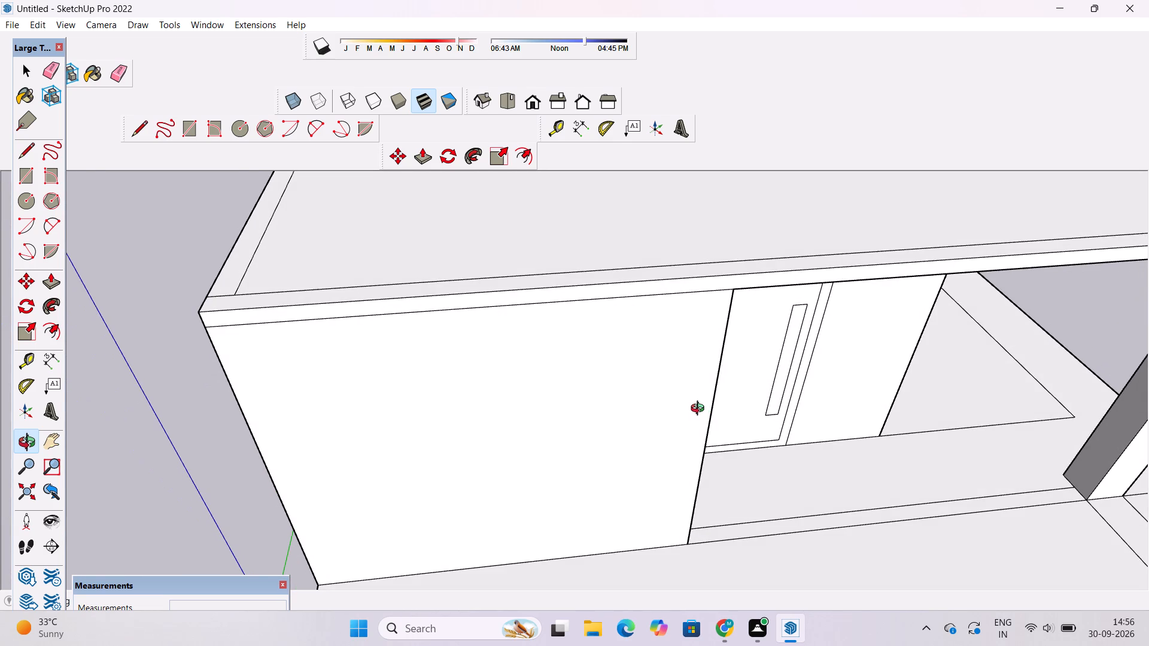
{"action": "scroll", "coordinate": [700, 410], "scroll_direction": "up", "scroll_amount": 1}
{"action": "scroll", "coordinate": [700, 410], "scroll_direction": "down", "scroll_amount": 4}
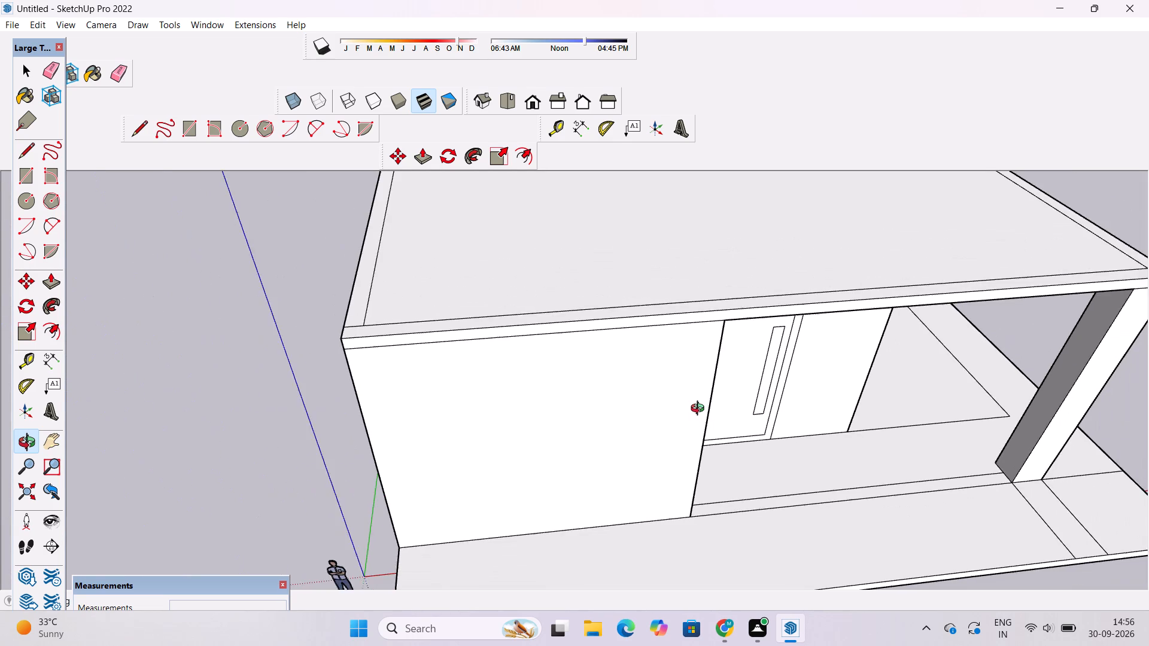
{"action": "scroll", "coordinate": [700, 410], "scroll_direction": "down", "scroll_amount": 3}
{"action": "scroll", "coordinate": [700, 410], "scroll_direction": "up", "scroll_amount": 2}
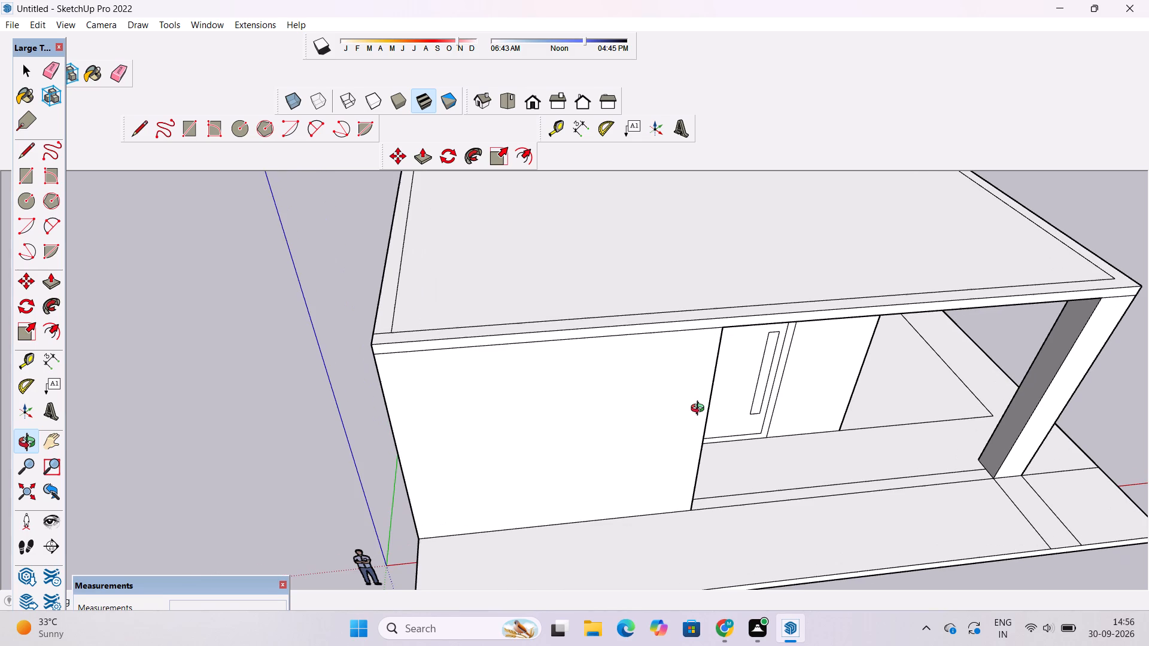
{"action": "scroll", "coordinate": [700, 410], "scroll_direction": "up", "scroll_amount": 1}
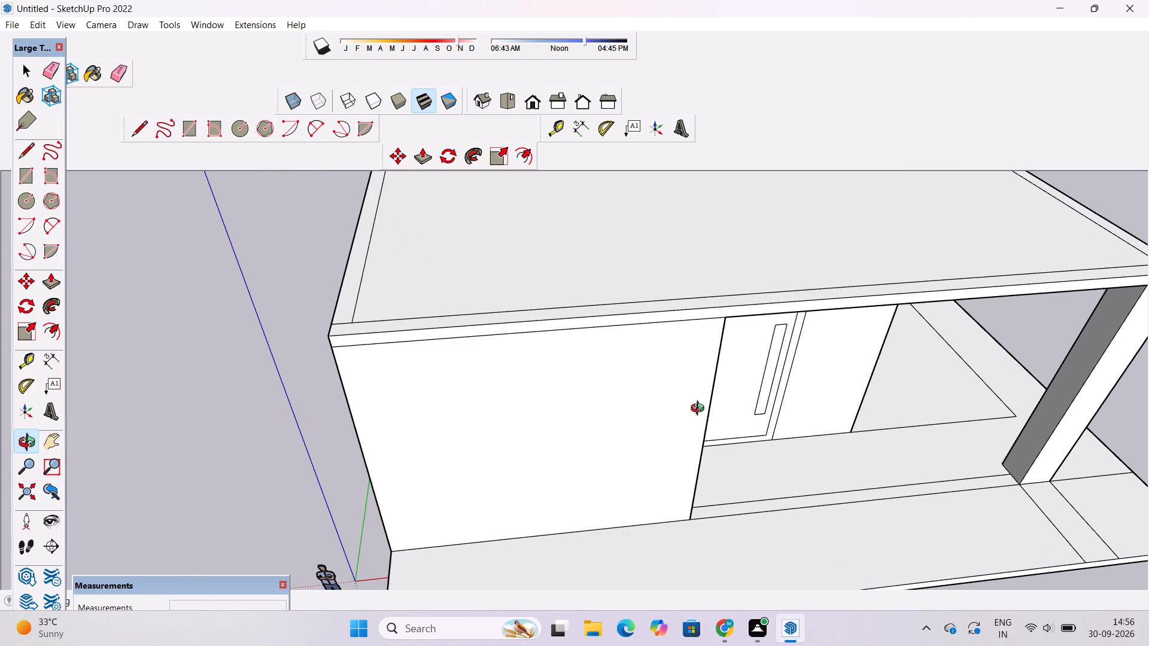
{"action": "scroll", "coordinate": [700, 410], "scroll_direction": "down", "scroll_amount": 2}
{"action": "scroll", "coordinate": [700, 410], "scroll_direction": "up", "scroll_amount": 2}
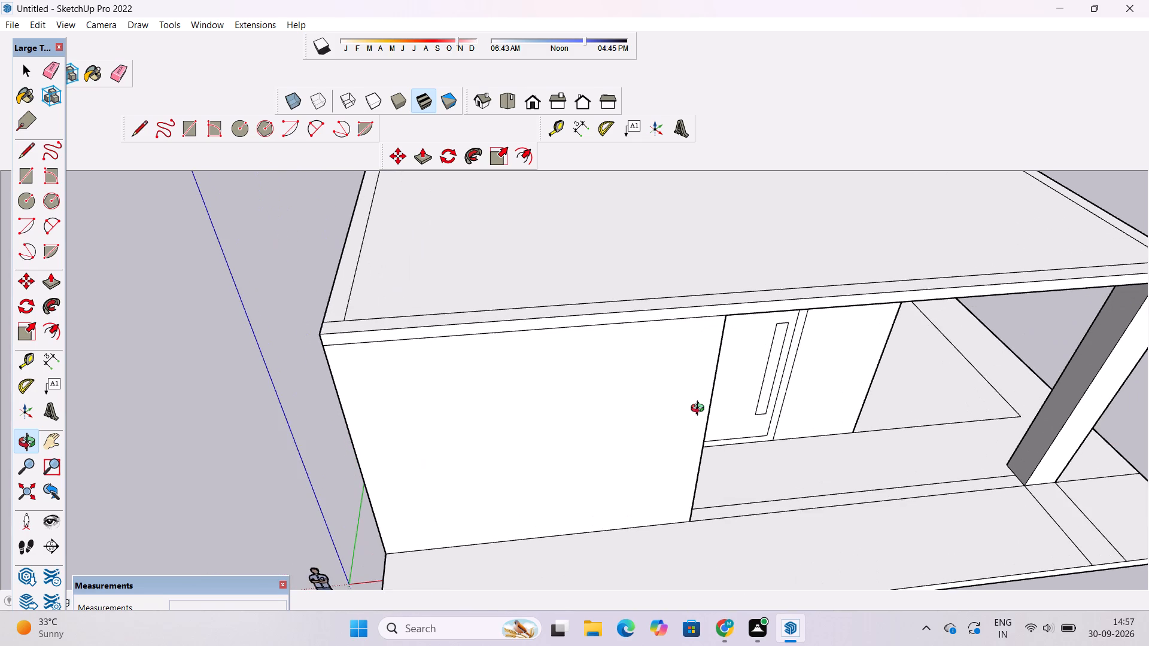
{"action": "scroll", "coordinate": [700, 410], "scroll_direction": "down", "scroll_amount": 3}
{"action": "scroll", "coordinate": [700, 410], "scroll_direction": "up", "scroll_amount": 1}
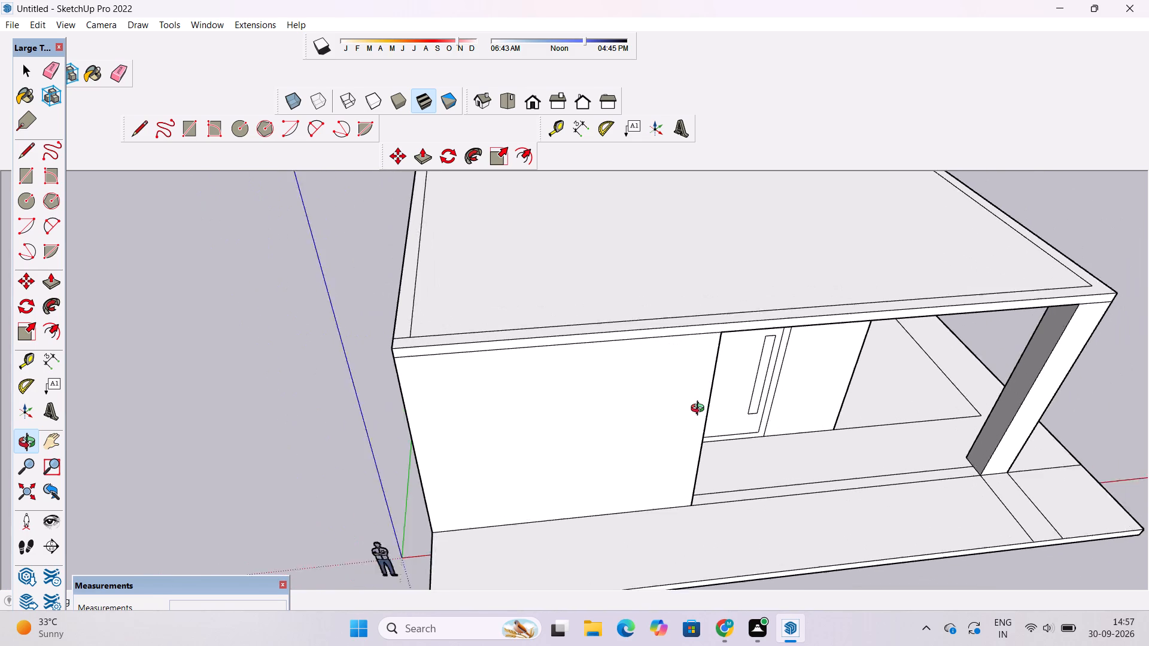
{"action": "scroll", "coordinate": [700, 410], "scroll_direction": "up", "scroll_amount": 2}
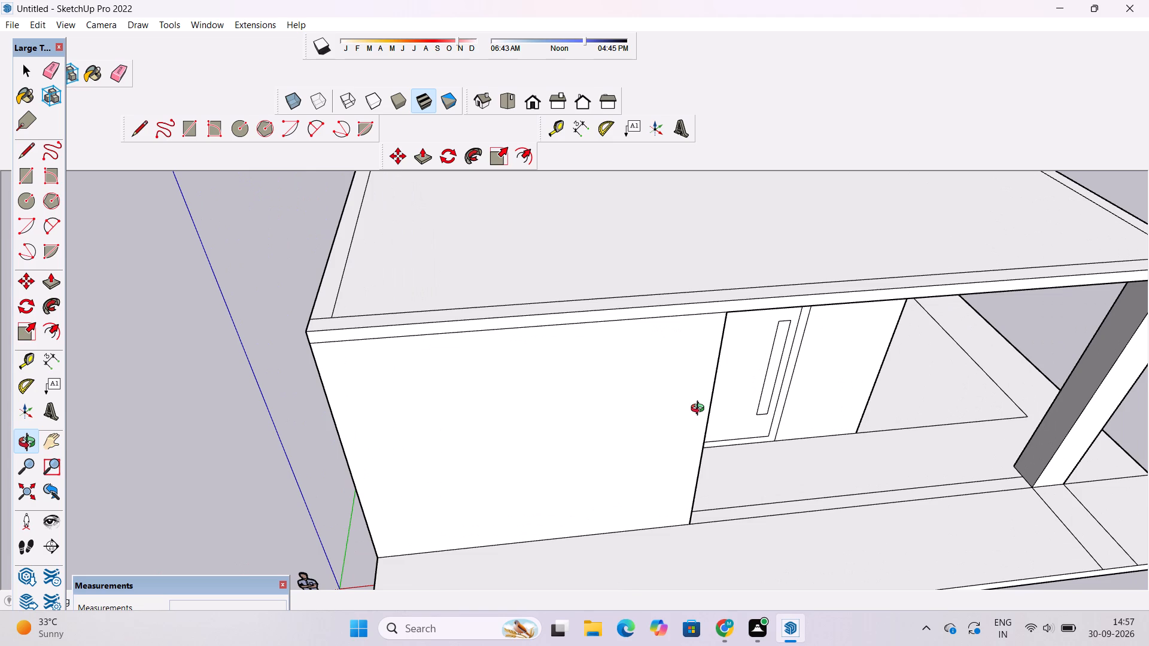
{"action": "scroll", "coordinate": [700, 410], "scroll_direction": "down", "scroll_amount": 1}
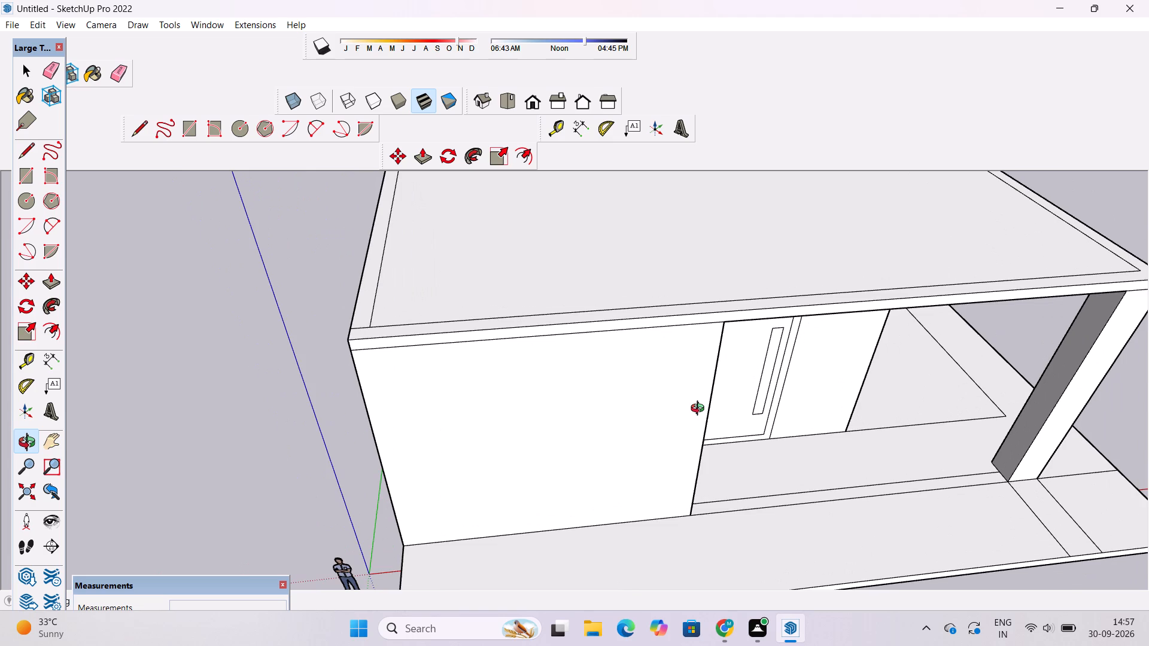
{"action": "scroll", "coordinate": [700, 410], "scroll_direction": "down", "scroll_amount": 2}
{"action": "scroll", "coordinate": [700, 410], "scroll_direction": "up", "scroll_amount": 2}
{"action": "scroll", "coordinate": [700, 410], "scroll_direction": "down", "scroll_amount": 1}
{"action": "scroll", "coordinate": [700, 410], "scroll_direction": "up", "scroll_amount": 1}
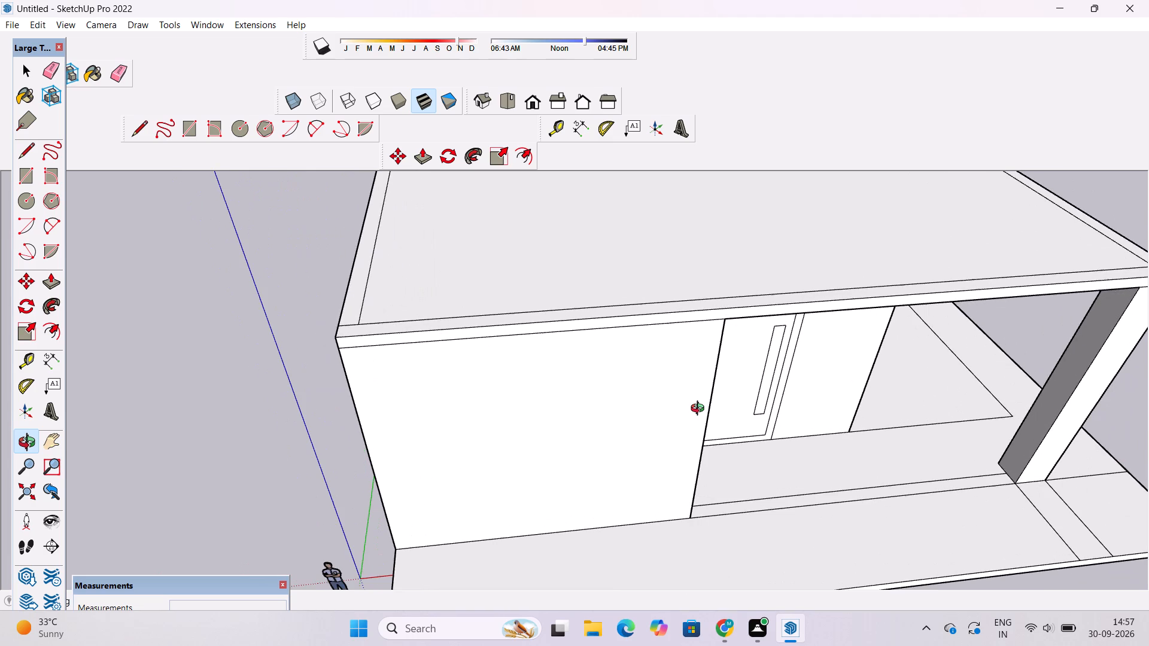
{"action": "scroll", "coordinate": [700, 410], "scroll_direction": "down", "scroll_amount": 1}
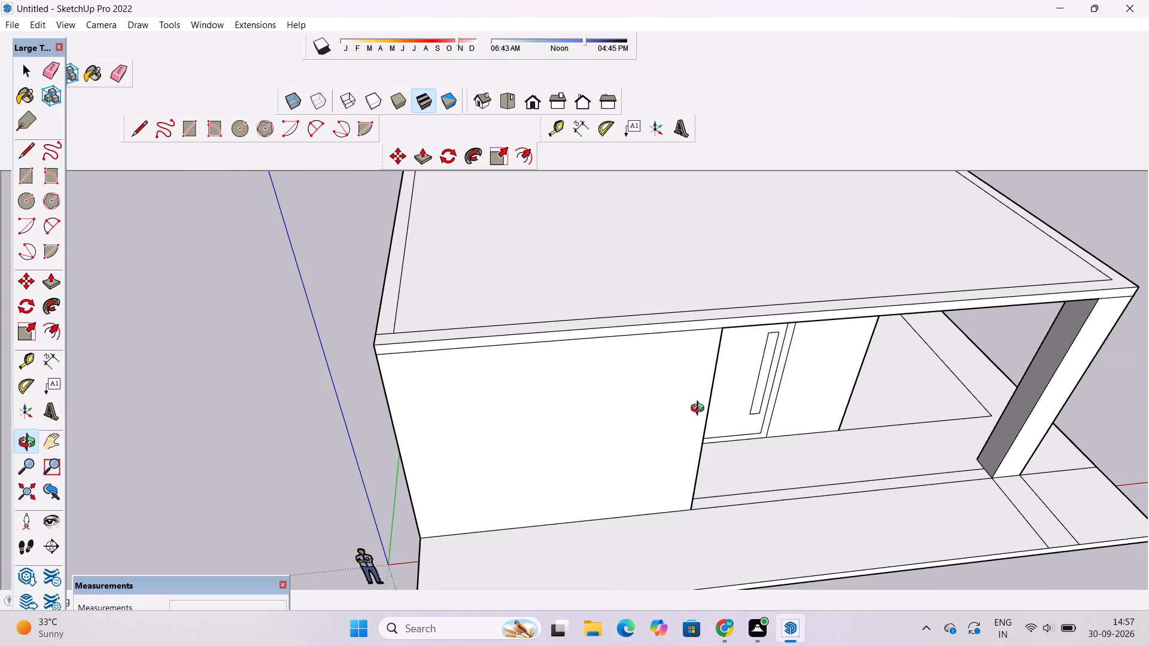
{"action": "scroll", "coordinate": [710, 397], "scroll_direction": "down", "scroll_amount": 4}
{"action": "left_click_drag", "start_coordinate": [704, 426], "coordinate": [706, 348]}
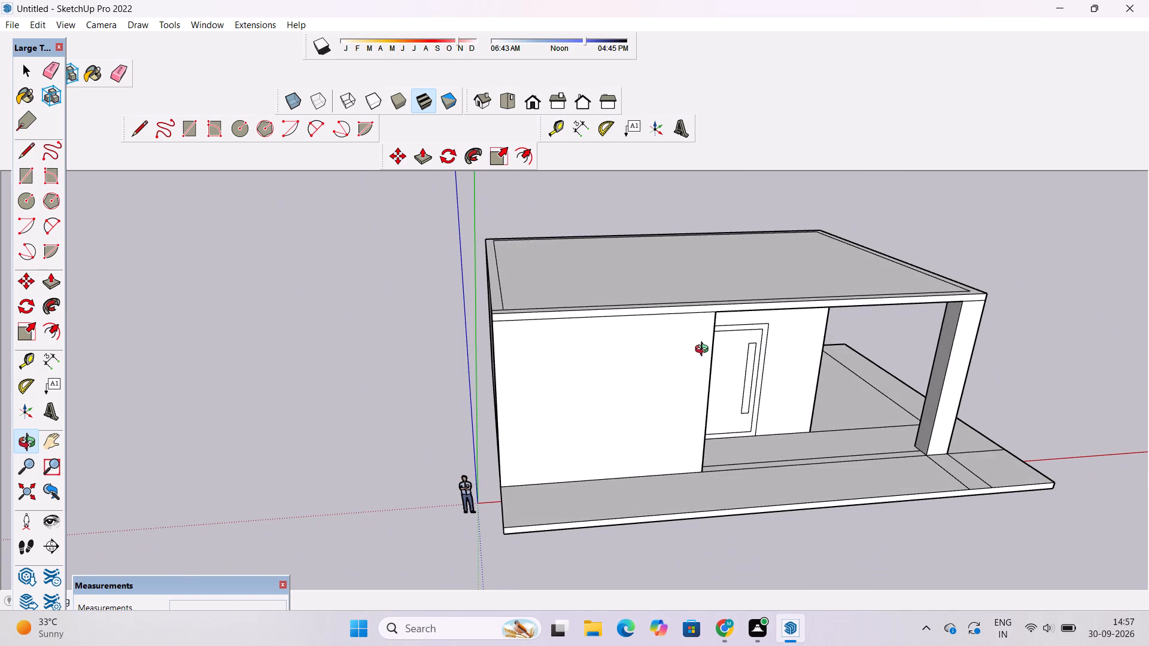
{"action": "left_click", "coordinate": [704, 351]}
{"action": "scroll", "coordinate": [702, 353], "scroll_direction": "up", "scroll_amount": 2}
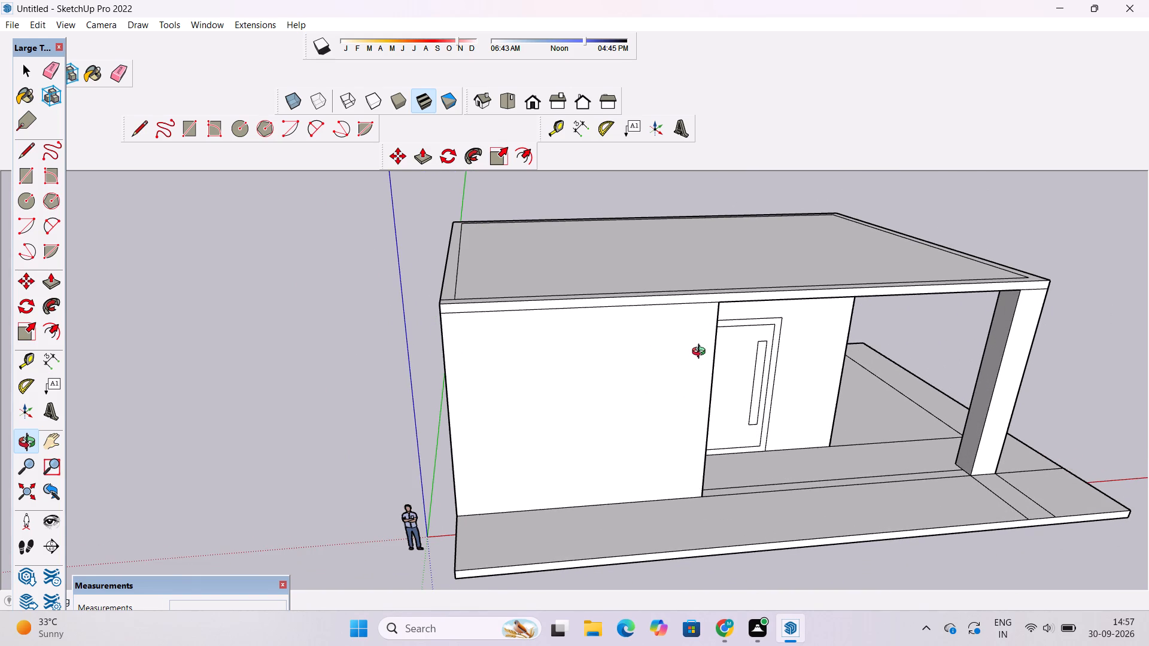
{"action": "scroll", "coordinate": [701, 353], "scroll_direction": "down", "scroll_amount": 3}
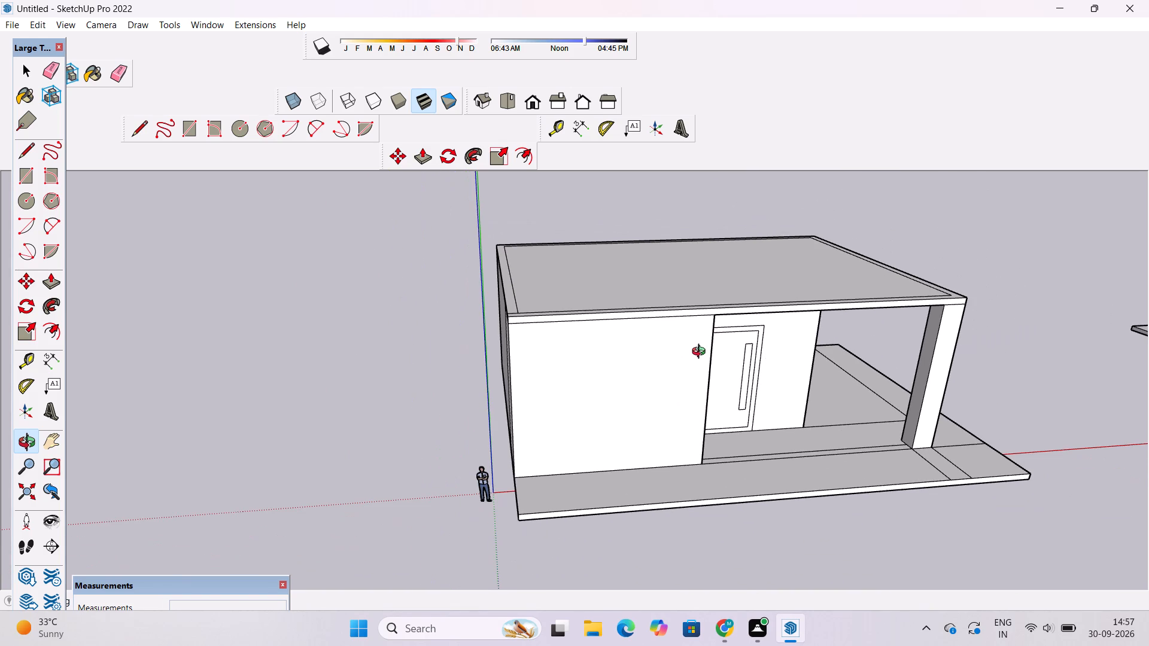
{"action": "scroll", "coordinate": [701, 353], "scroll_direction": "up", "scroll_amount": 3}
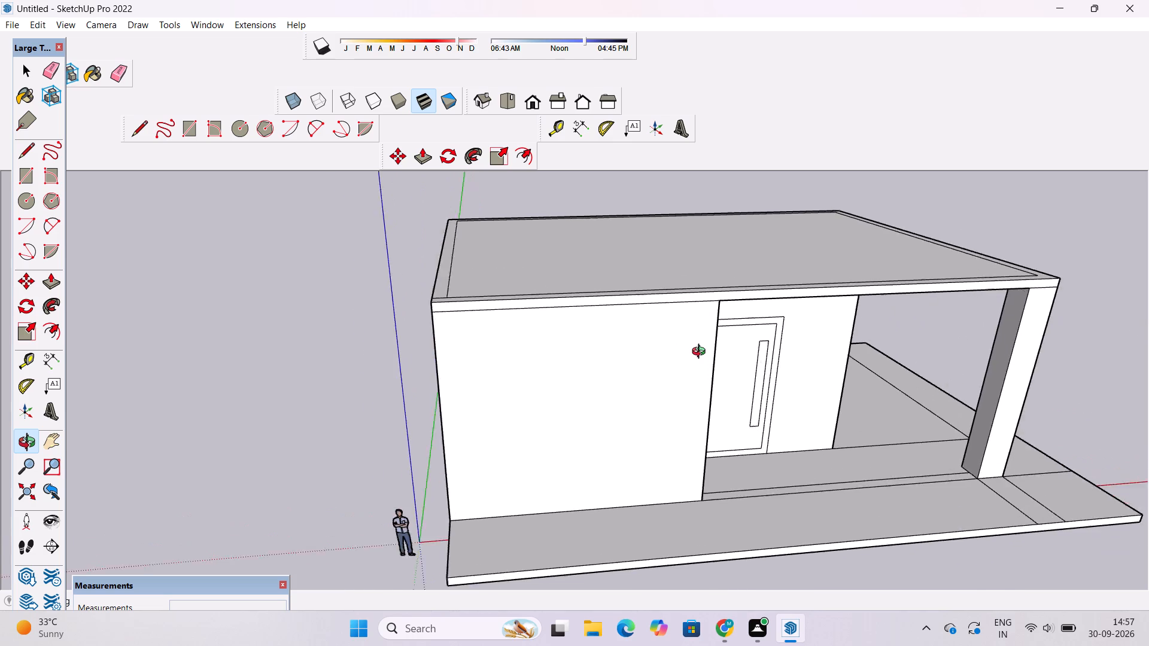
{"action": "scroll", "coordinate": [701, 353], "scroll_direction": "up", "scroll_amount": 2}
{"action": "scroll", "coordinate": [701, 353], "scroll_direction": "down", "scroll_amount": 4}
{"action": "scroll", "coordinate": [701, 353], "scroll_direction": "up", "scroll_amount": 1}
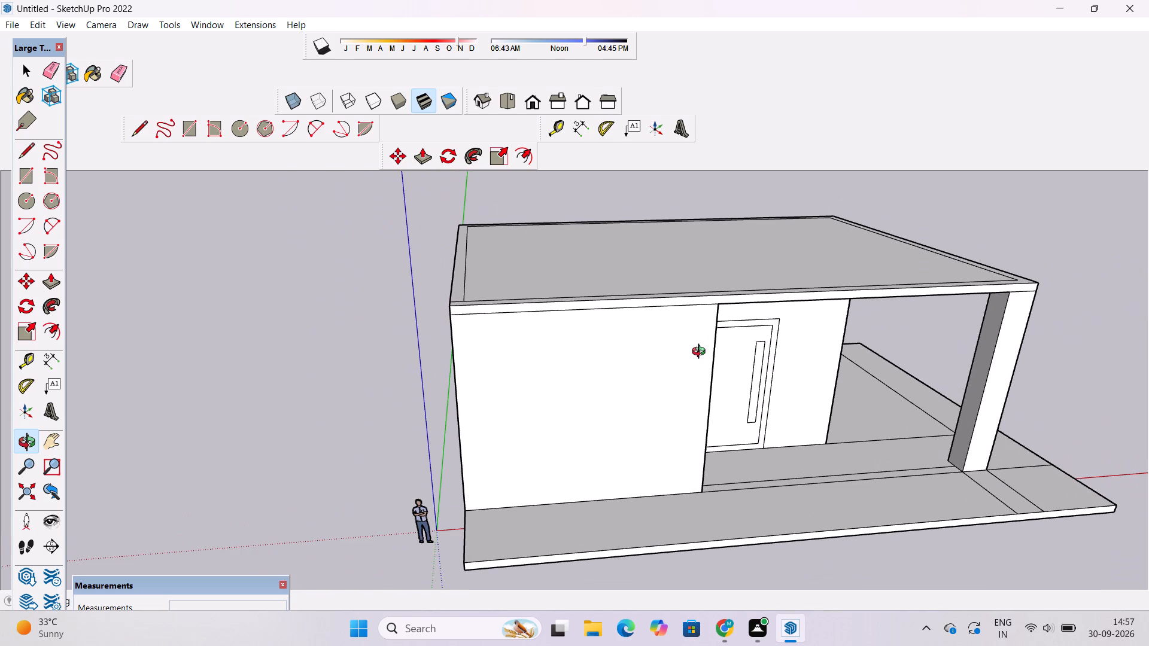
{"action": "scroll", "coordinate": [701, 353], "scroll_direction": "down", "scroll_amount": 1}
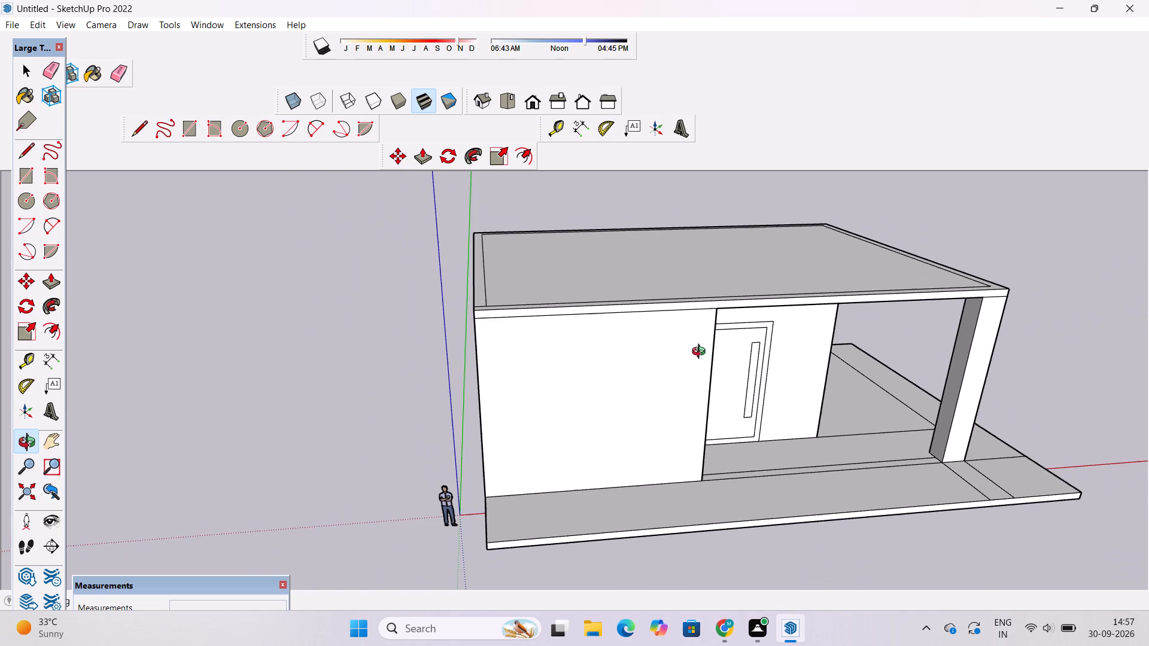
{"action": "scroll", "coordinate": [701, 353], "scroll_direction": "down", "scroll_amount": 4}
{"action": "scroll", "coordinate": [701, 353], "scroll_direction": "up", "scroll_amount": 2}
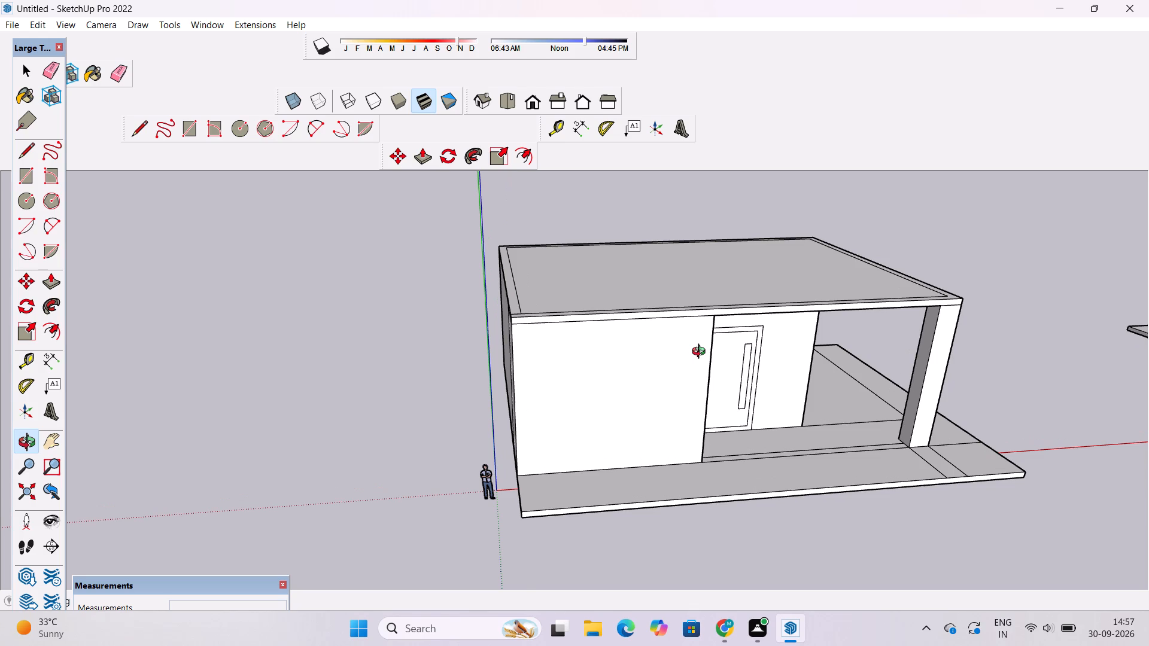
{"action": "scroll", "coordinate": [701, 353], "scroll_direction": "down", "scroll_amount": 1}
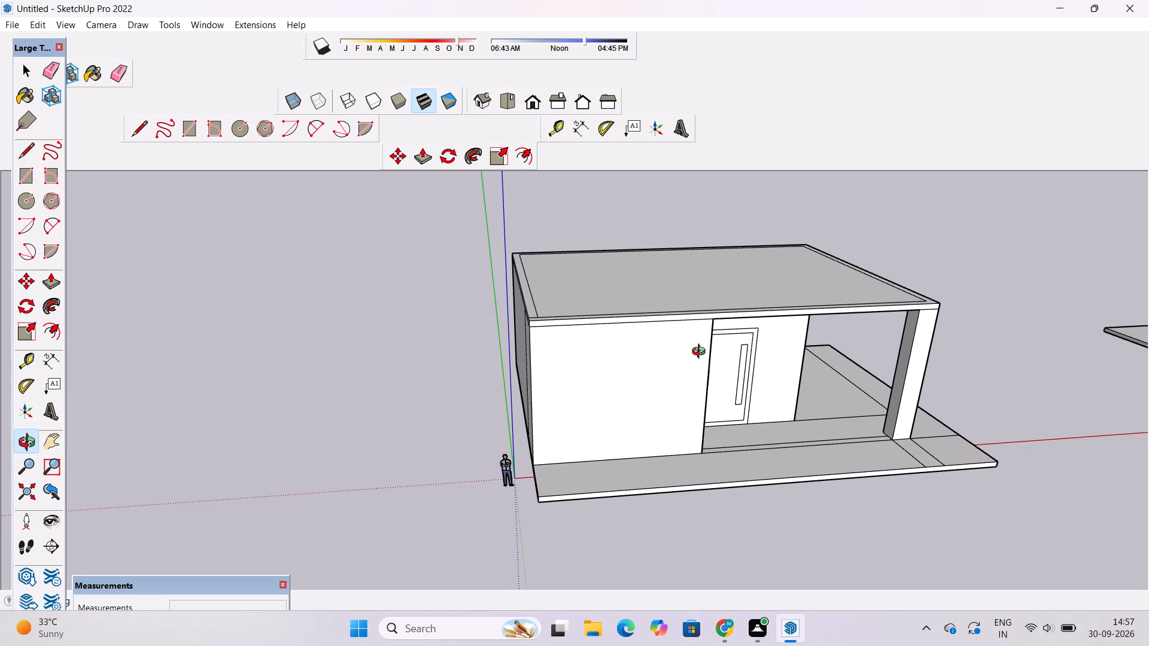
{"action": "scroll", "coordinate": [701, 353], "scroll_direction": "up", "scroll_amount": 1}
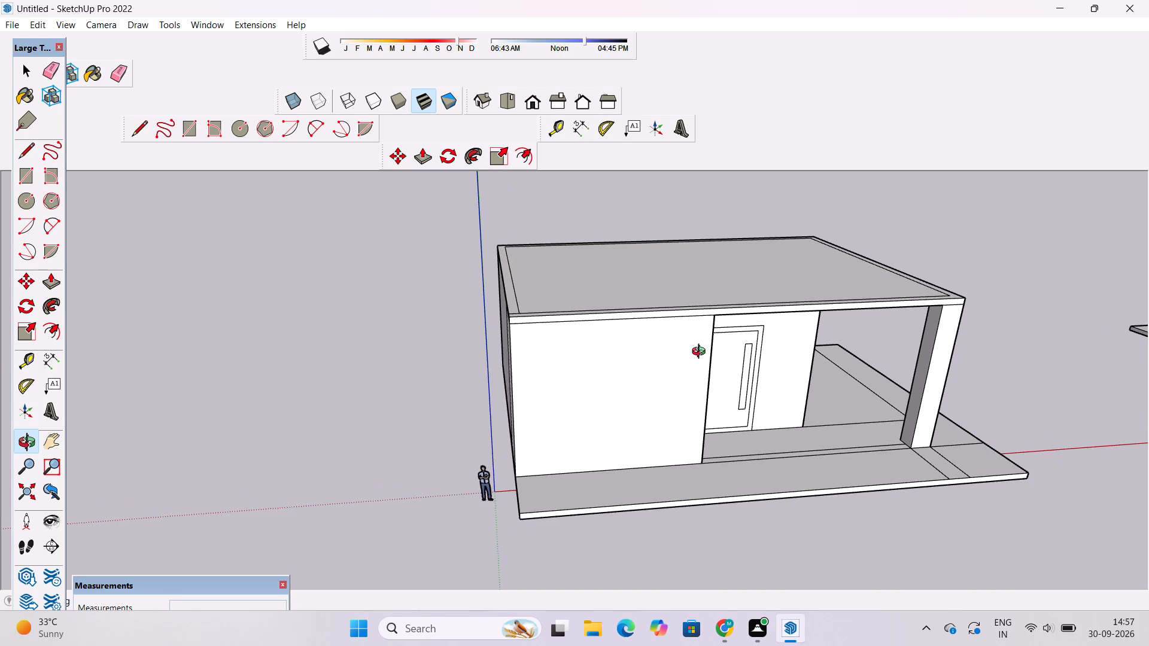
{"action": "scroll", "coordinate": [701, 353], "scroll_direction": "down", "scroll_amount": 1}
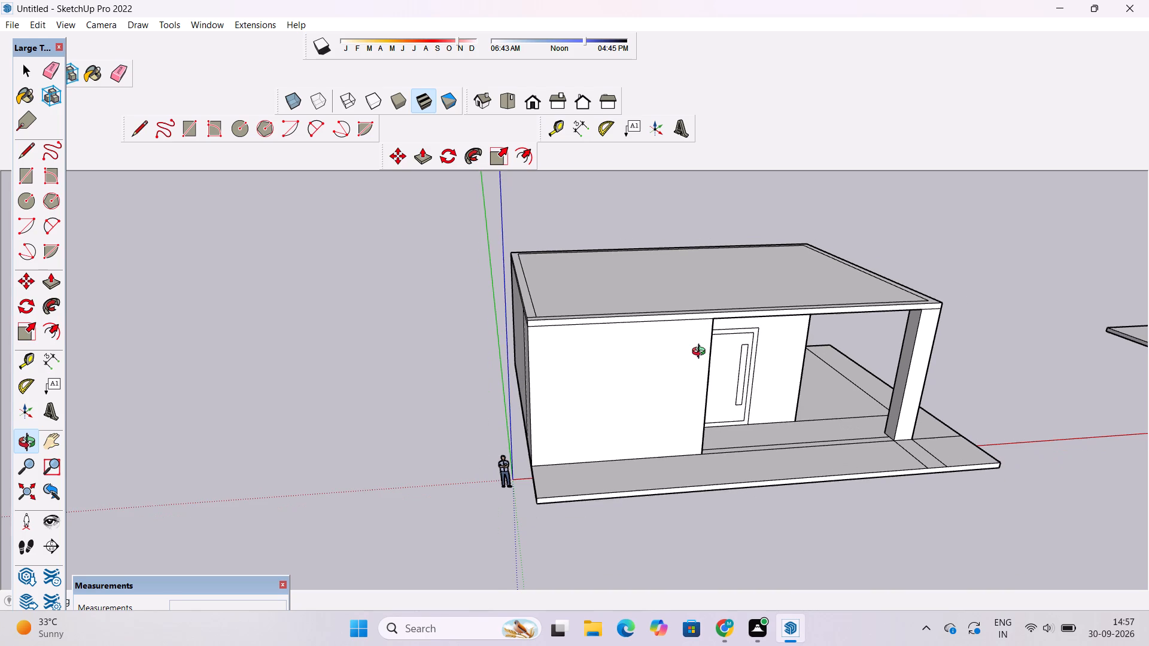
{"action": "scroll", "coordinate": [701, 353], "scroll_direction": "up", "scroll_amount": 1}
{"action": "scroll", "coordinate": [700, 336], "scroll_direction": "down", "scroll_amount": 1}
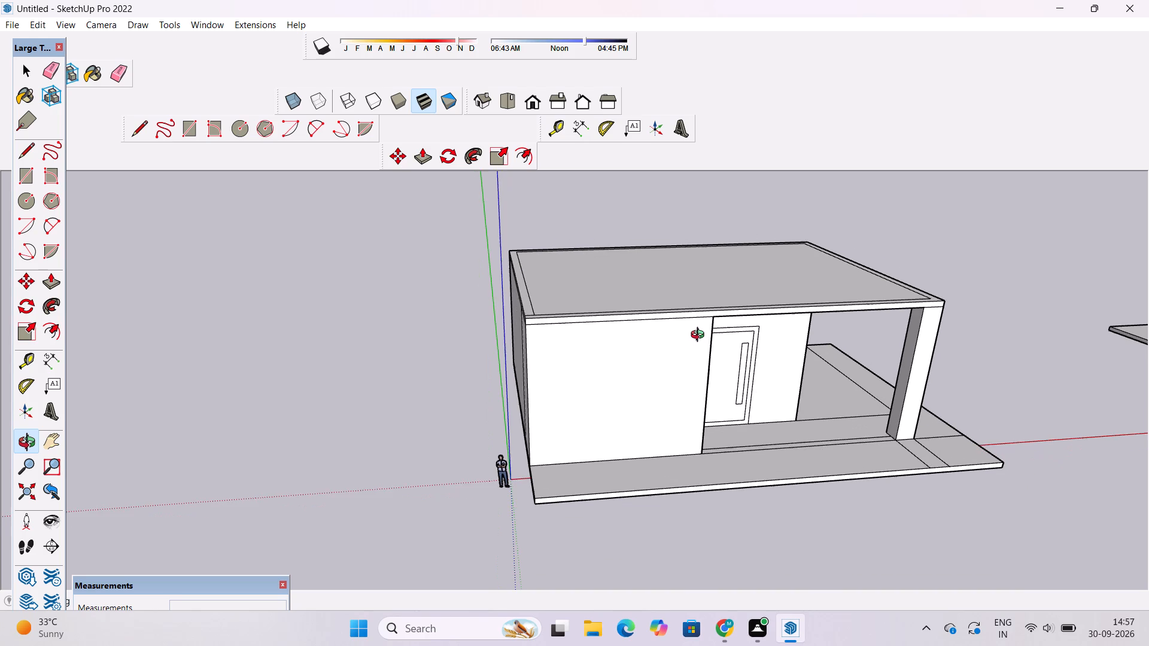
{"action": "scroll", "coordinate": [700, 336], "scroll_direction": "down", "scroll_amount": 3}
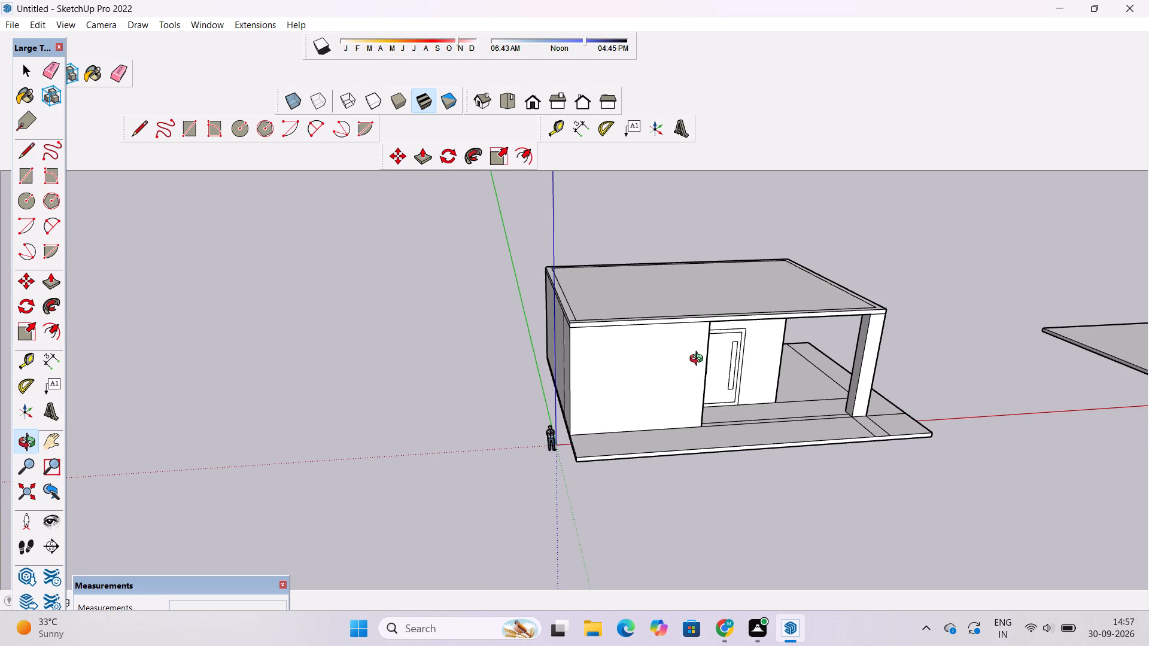
Inspect the front wall, entrance recess and porch floor from steeper angles above the roof slab.
{"action": "left_click_drag", "start_coordinate": [699, 360], "coordinate": [623, 374], "text": "shift"}
{"action": "left_click_drag", "start_coordinate": [615, 416], "coordinate": [604, 477], "text": "shift"}
{"action": "scroll", "coordinate": [586, 340], "scroll_direction": "up", "scroll_amount": 3}
{"action": "left_click_drag", "start_coordinate": [596, 392], "coordinate": [606, 474]}
{"action": "scroll", "coordinate": [585, 463], "scroll_direction": "up", "scroll_amount": 3}
{"action": "left_click_drag", "start_coordinate": [585, 452], "coordinate": [579, 392], "text": "shift"}
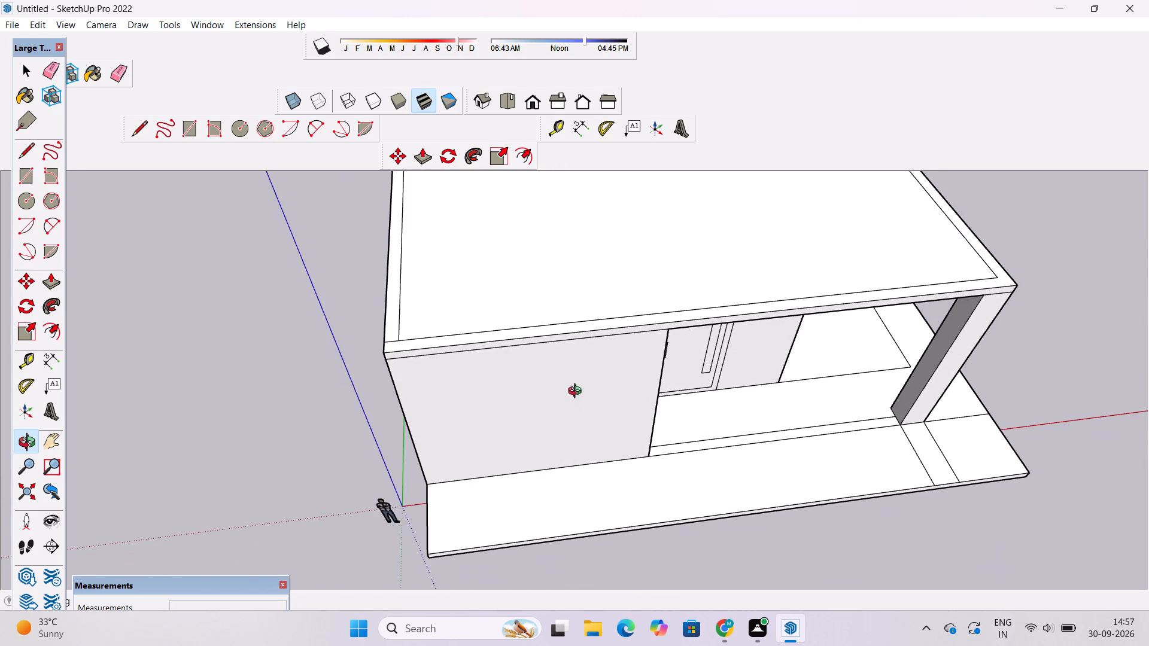
{"action": "left_click_drag", "start_coordinate": [577, 400], "coordinate": [577, 435]}
{"action": "scroll", "coordinate": [577, 435], "scroll_direction": "up", "scroll_amount": 4}
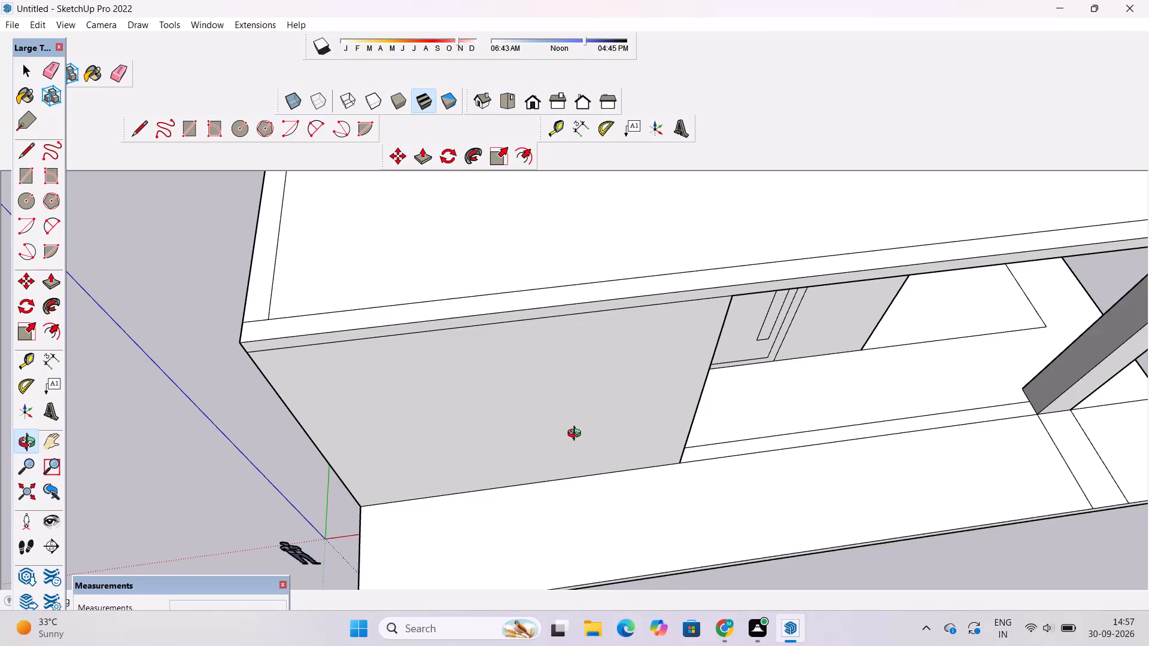
Examine the roof slab, front wall and entrance recess from raised angles and from the side corner.
{"action": "scroll", "coordinate": [577, 435], "scroll_direction": "down", "scroll_amount": 2}
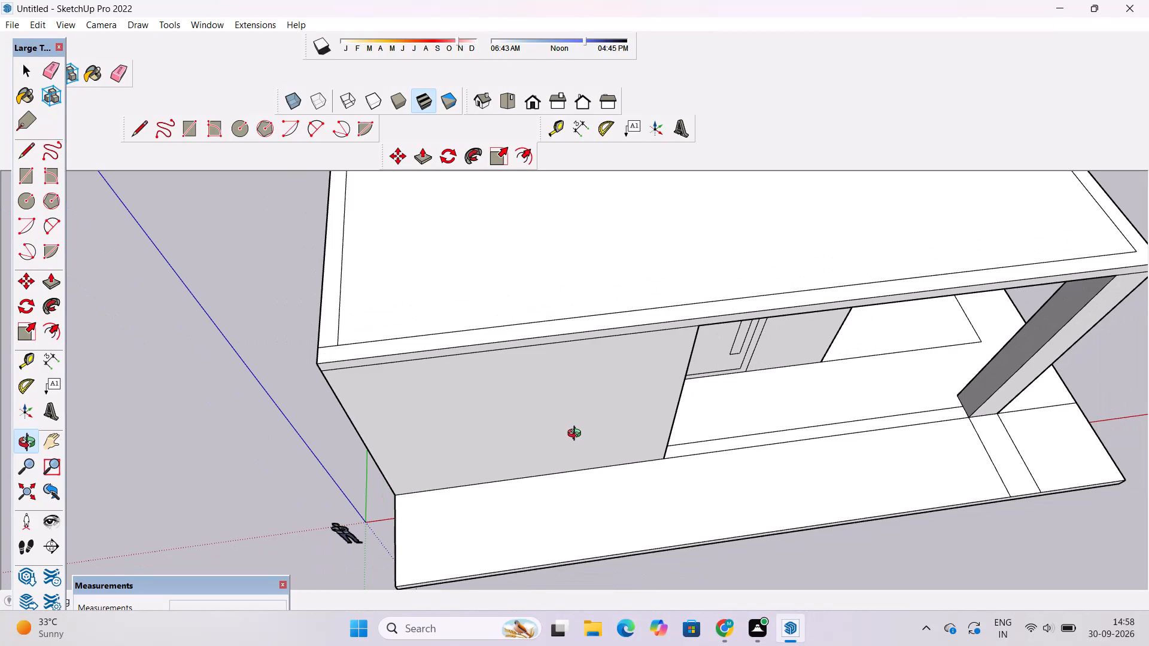
{"action": "scroll", "coordinate": [577, 435], "scroll_direction": "up", "scroll_amount": 2}
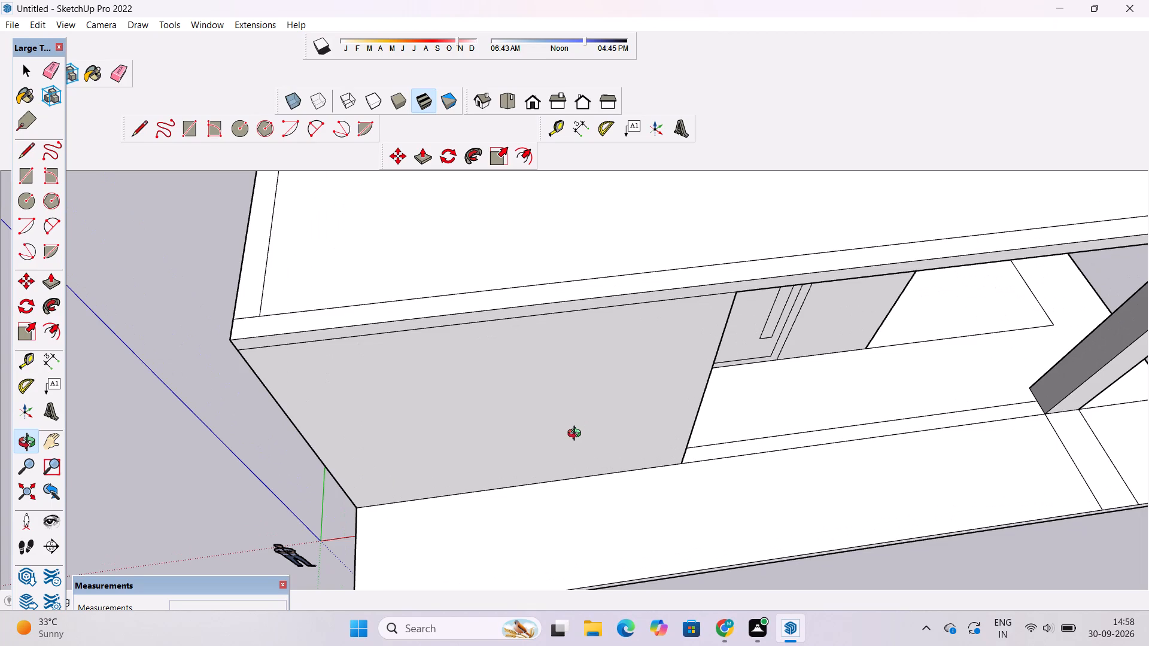
{"action": "scroll", "coordinate": [589, 392], "scroll_direction": "down", "scroll_amount": 4}
{"action": "left_click_drag", "start_coordinate": [600, 484], "coordinate": [600, 465]}
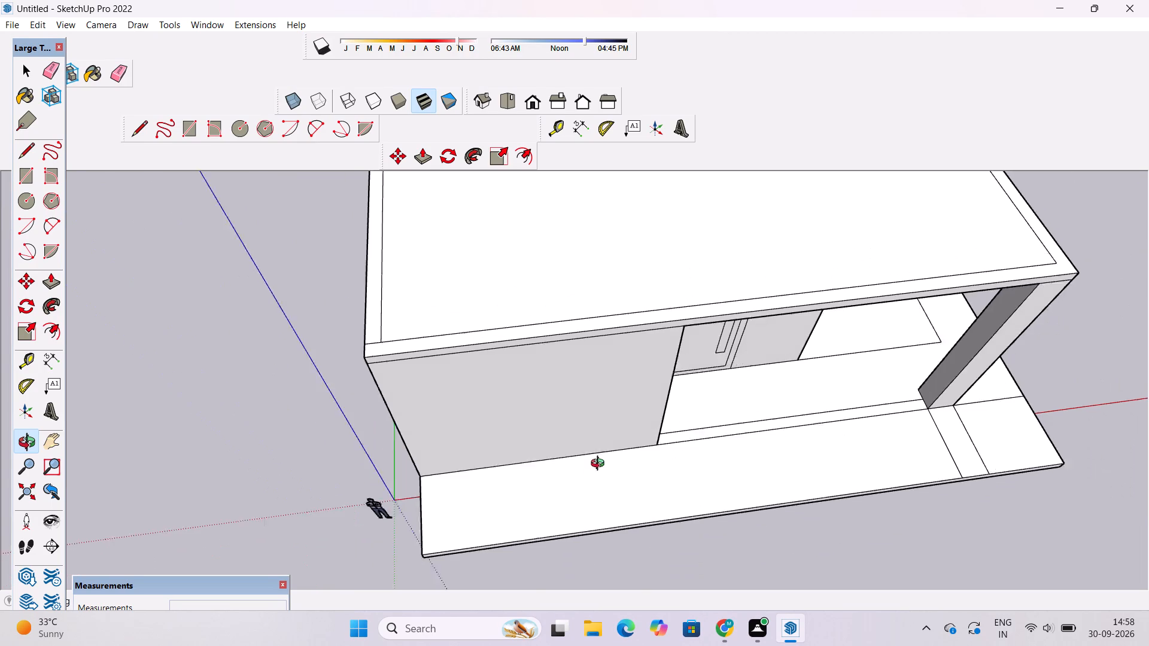
{"action": "left_click_drag", "start_coordinate": [600, 465], "coordinate": [586, 333]}
{"action": "scroll", "coordinate": [586, 328], "scroll_direction": "down", "scroll_amount": 4}
{"action": "left_click_drag", "start_coordinate": [585, 330], "coordinate": [605, 453], "text": "shift"}
{"action": "left_click_drag", "start_coordinate": [534, 445], "coordinate": [679, 599]}
{"action": "scroll", "coordinate": [653, 494], "scroll_direction": "up", "scroll_amount": 2}
{"action": "left_click_drag", "start_coordinate": [650, 495], "coordinate": [648, 501], "text": "shift"}
{"action": "left_click_drag", "start_coordinate": [639, 509], "coordinate": [634, 508]}
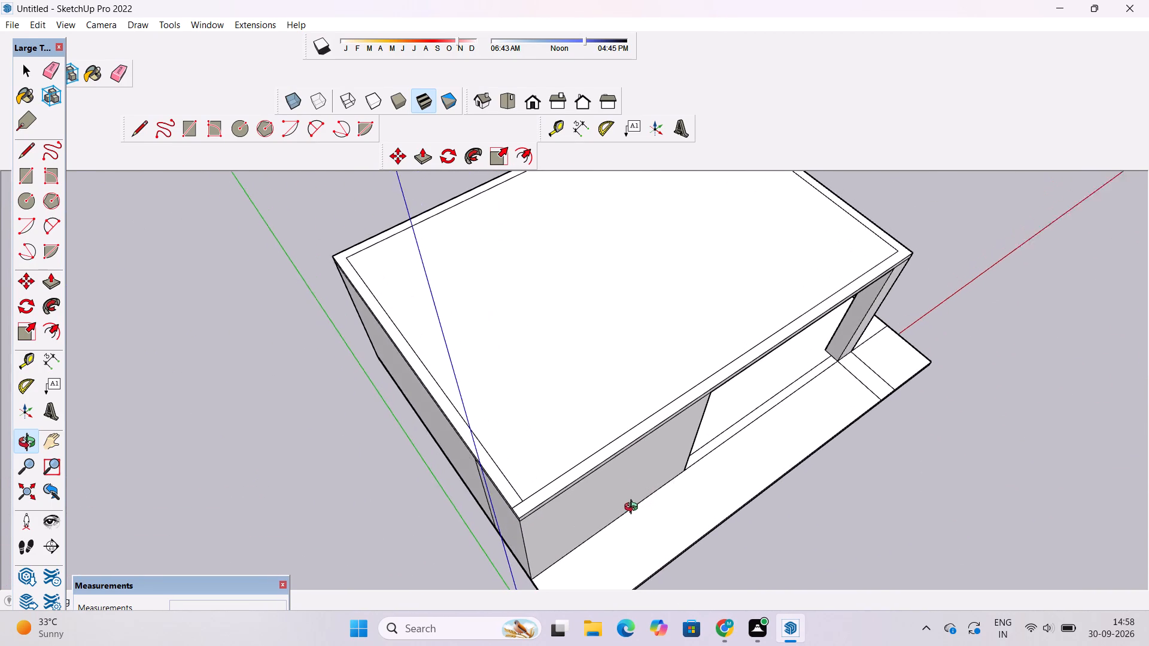
{"action": "left_click_drag", "start_coordinate": [634, 508], "coordinate": [450, 474]}
{"action": "scroll", "coordinate": [466, 463], "scroll_direction": "down", "scroll_amount": 3}
{"action": "left_click_drag", "start_coordinate": [485, 456], "coordinate": [531, 563]}
{"action": "scroll", "coordinate": [506, 483], "scroll_direction": "up", "scroll_amount": 5}
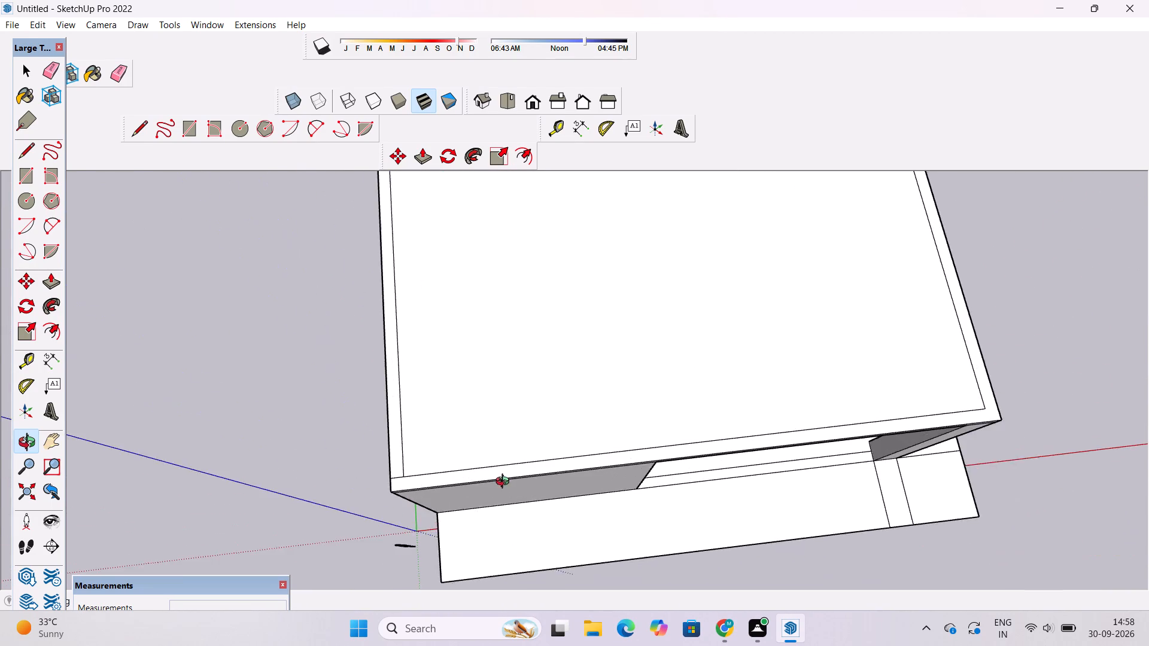
Place a guide line across the roof slab 30' from its side edge, in line with the entrance recess wall corner.
{"action": "scroll", "coordinate": [505, 483], "scroll_direction": "up", "scroll_amount": 4}
{"action": "left_click_drag", "start_coordinate": [497, 487], "coordinate": [476, 438], "text": "shift"}
{"action": "key", "text": "t"}
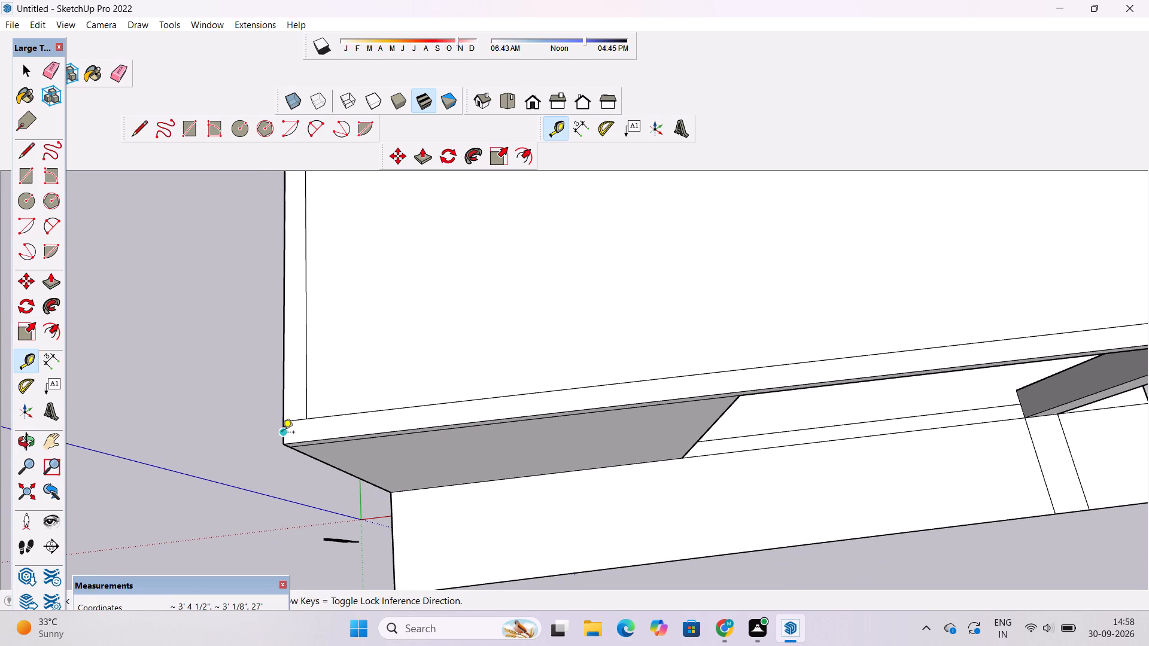
{"action": "left_click", "coordinate": [282, 433]}
{"action": "scroll", "coordinate": [307, 429], "scroll_direction": "down", "scroll_amount": 5}
{"action": "scroll", "coordinate": [442, 414], "scroll_direction": "down", "scroll_amount": 1}
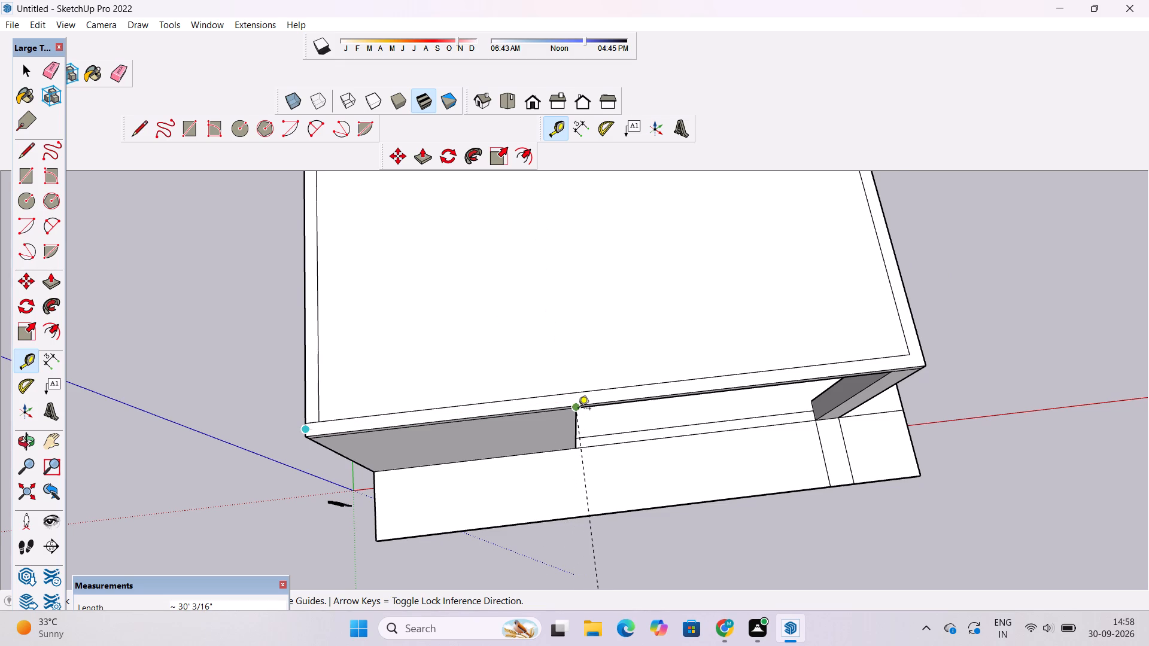
{"action": "scroll", "coordinate": [578, 410], "scroll_direction": "up", "scroll_amount": 2}
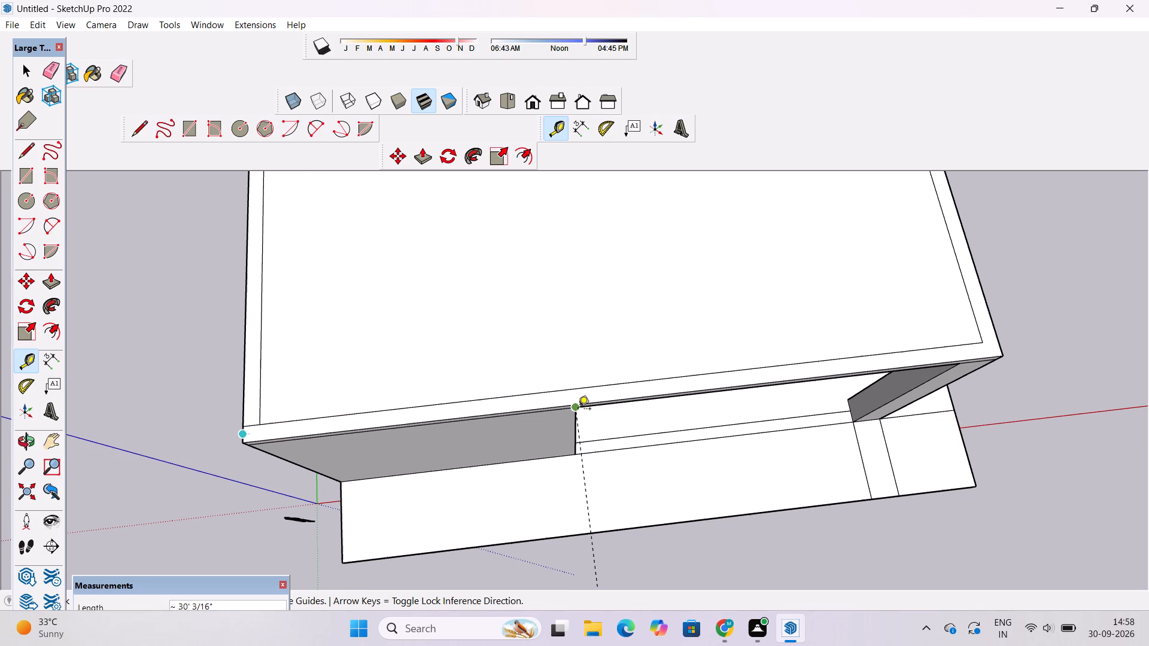
{"action": "scroll", "coordinate": [578, 410], "scroll_direction": "down", "scroll_amount": 1}
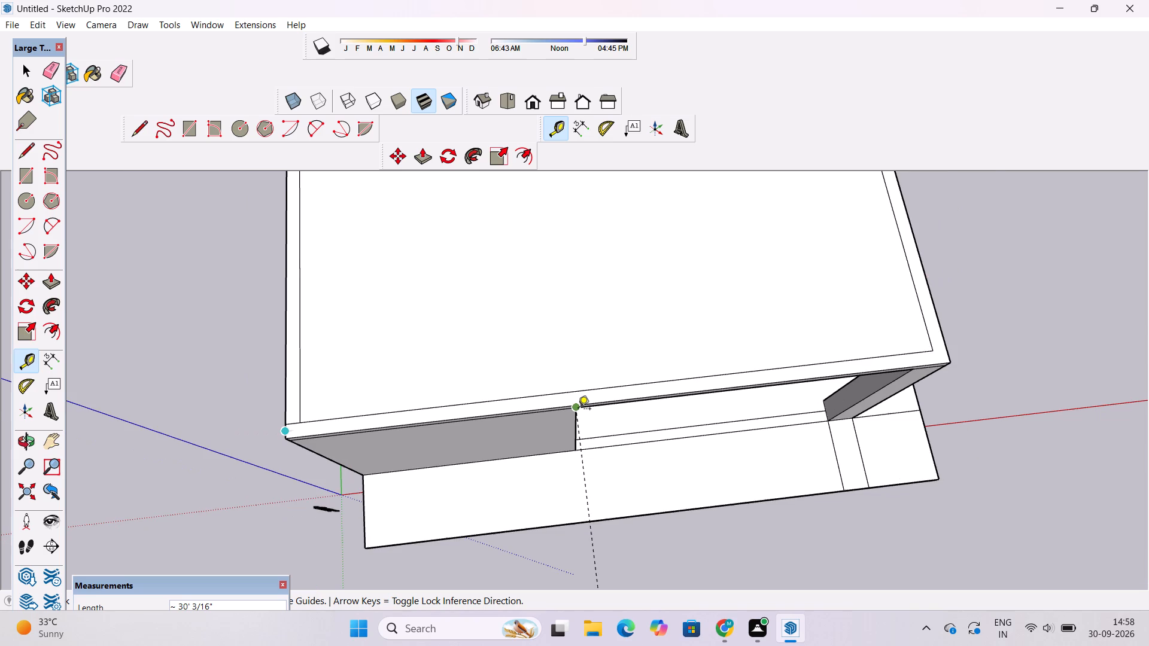
{"action": "scroll", "coordinate": [578, 410], "scroll_direction": "up", "scroll_amount": 2}
{"action": "scroll", "coordinate": [578, 410], "scroll_direction": "down", "scroll_amount": 2}
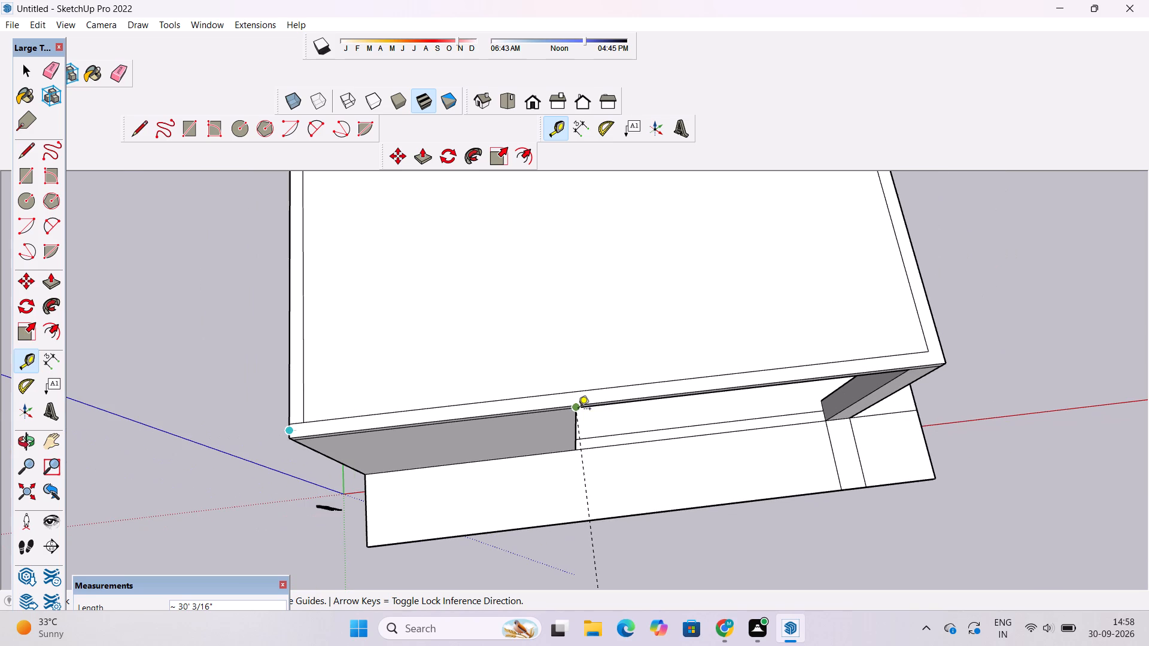
{"action": "scroll", "coordinate": [578, 410], "scroll_direction": "up", "scroll_amount": 1}
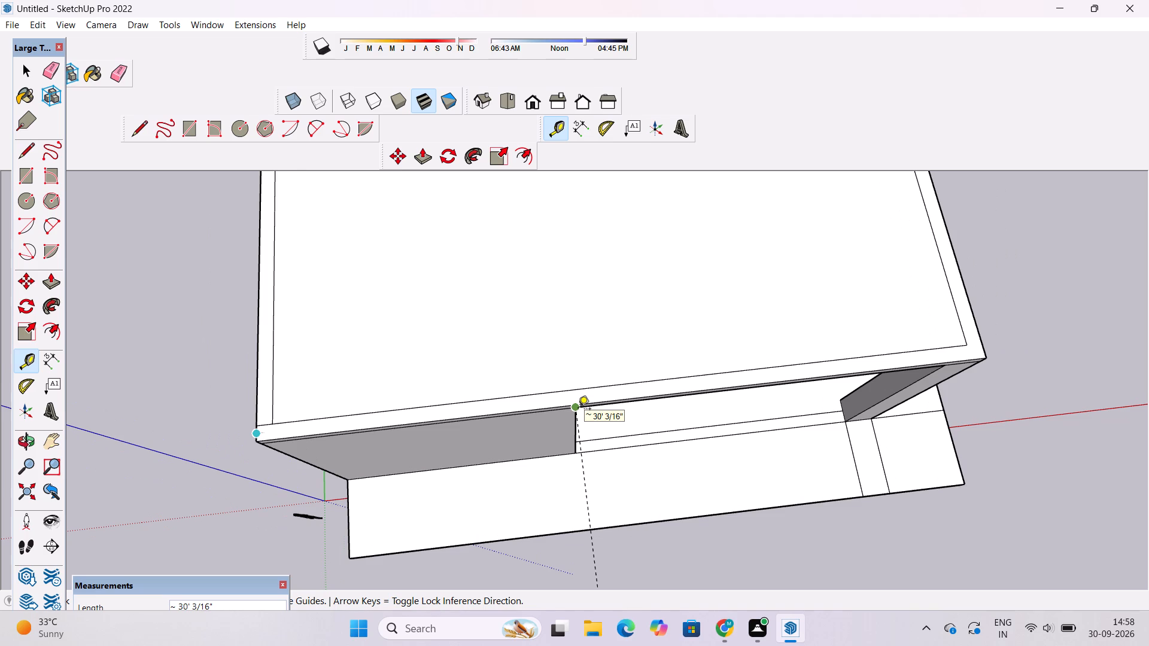
{"action": "scroll", "coordinate": [578, 410], "scroll_direction": "down", "scroll_amount": 1}
{"action": "scroll", "coordinate": [578, 410], "scroll_direction": "up", "scroll_amount": 2}
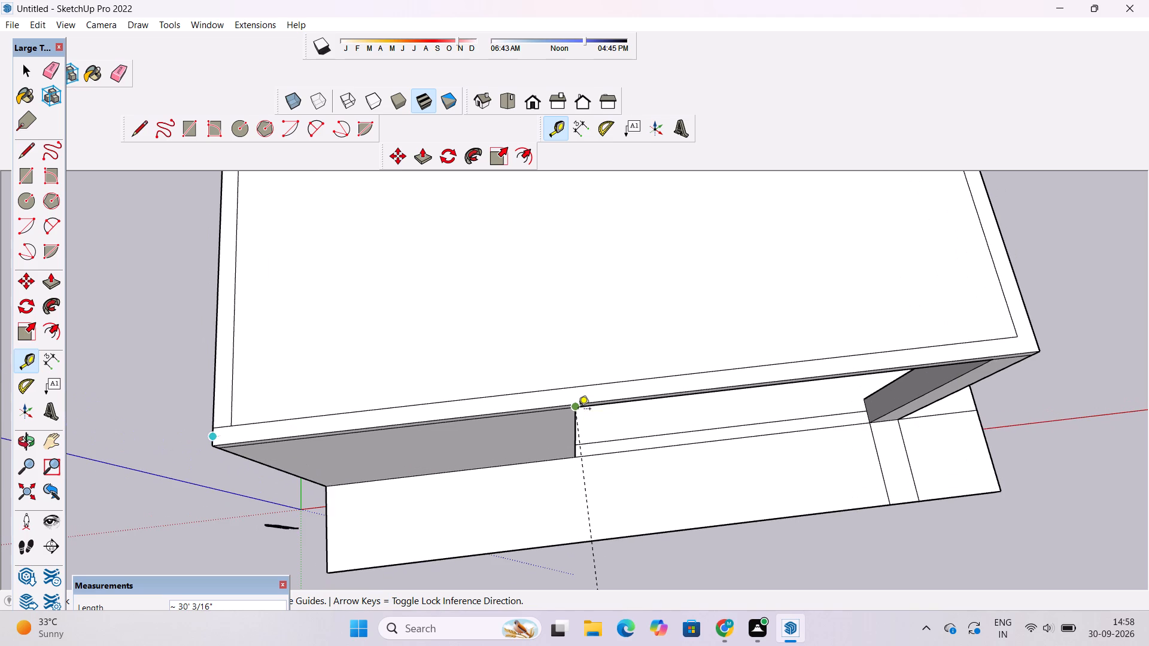
{"action": "scroll", "coordinate": [578, 410], "scroll_direction": "down", "scroll_amount": 2}
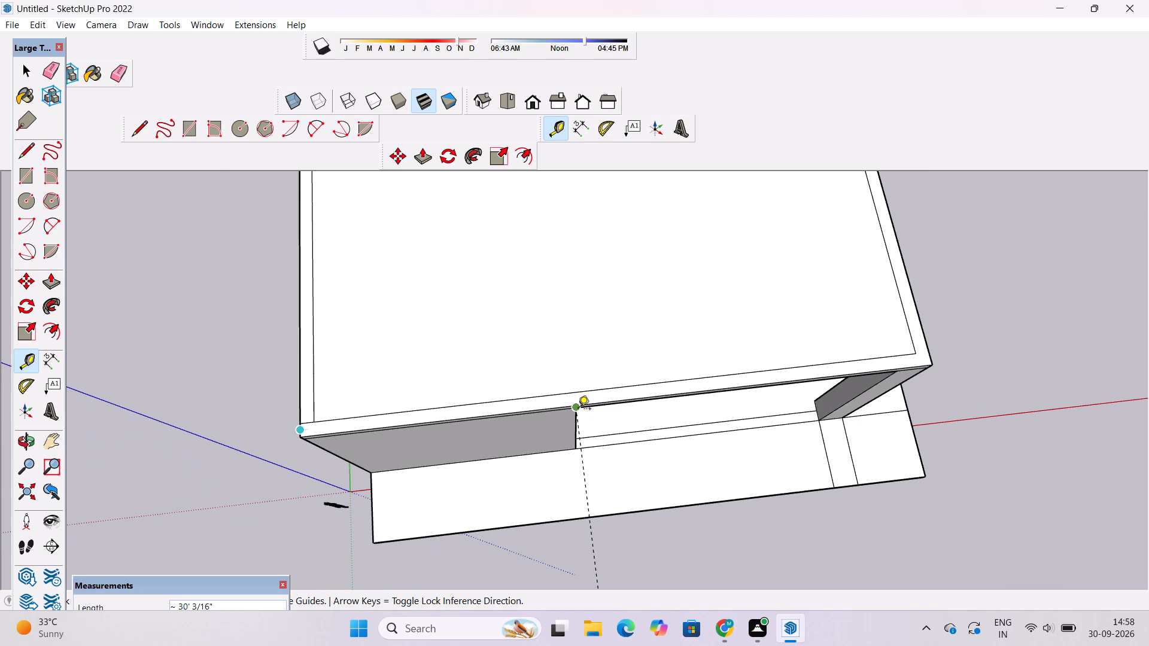
{"action": "scroll", "coordinate": [578, 410], "scroll_direction": "up", "scroll_amount": 2}
{"action": "scroll", "coordinate": [578, 410], "scroll_direction": "down", "scroll_amount": 2}
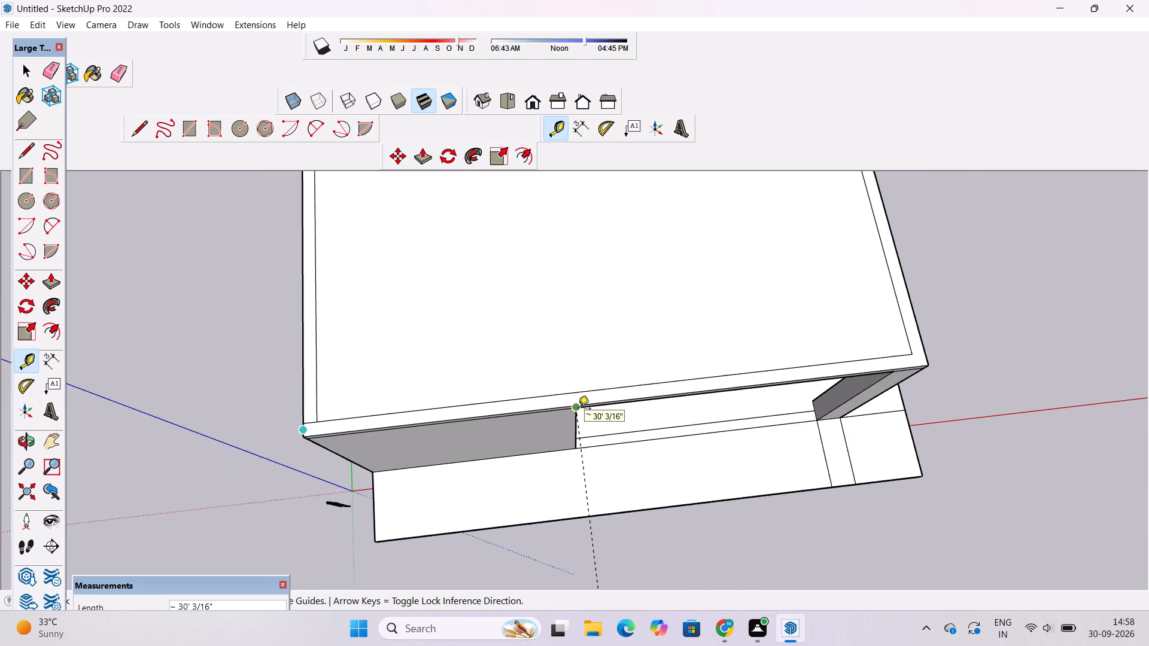
{"action": "scroll", "coordinate": [578, 410], "scroll_direction": "down", "scroll_amount": 2}
{"action": "scroll", "coordinate": [578, 410], "scroll_direction": "up", "scroll_amount": 4}
{"action": "scroll", "coordinate": [578, 410], "scroll_direction": "down", "scroll_amount": 1}
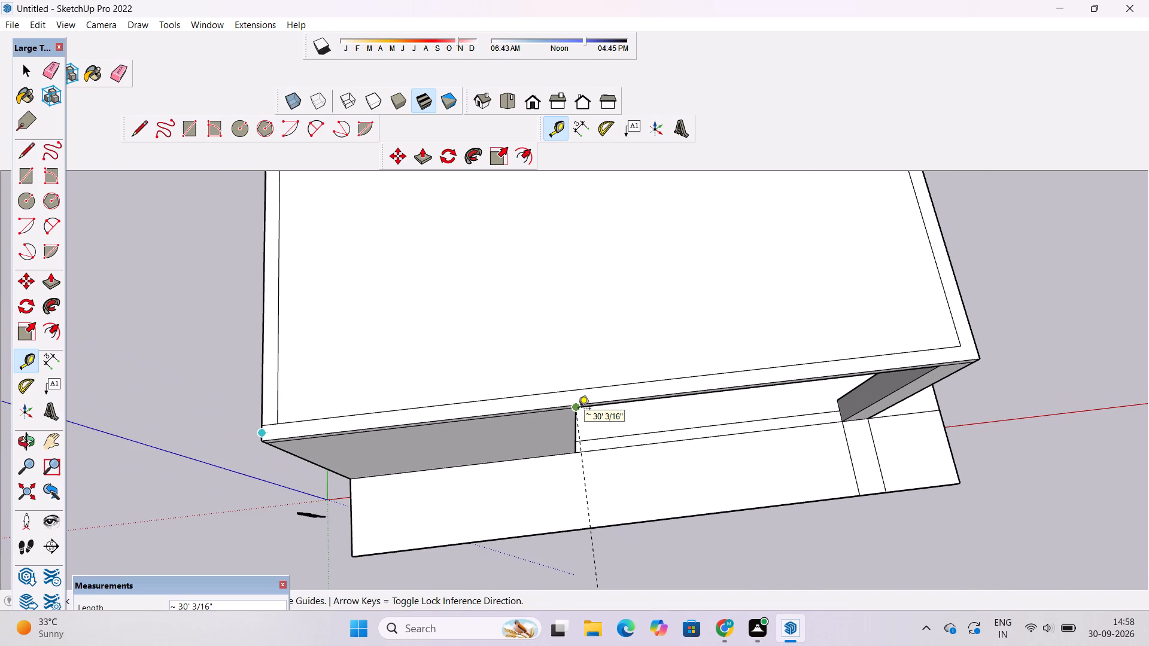
{"action": "scroll", "coordinate": [578, 410], "scroll_direction": "down", "scroll_amount": 4}
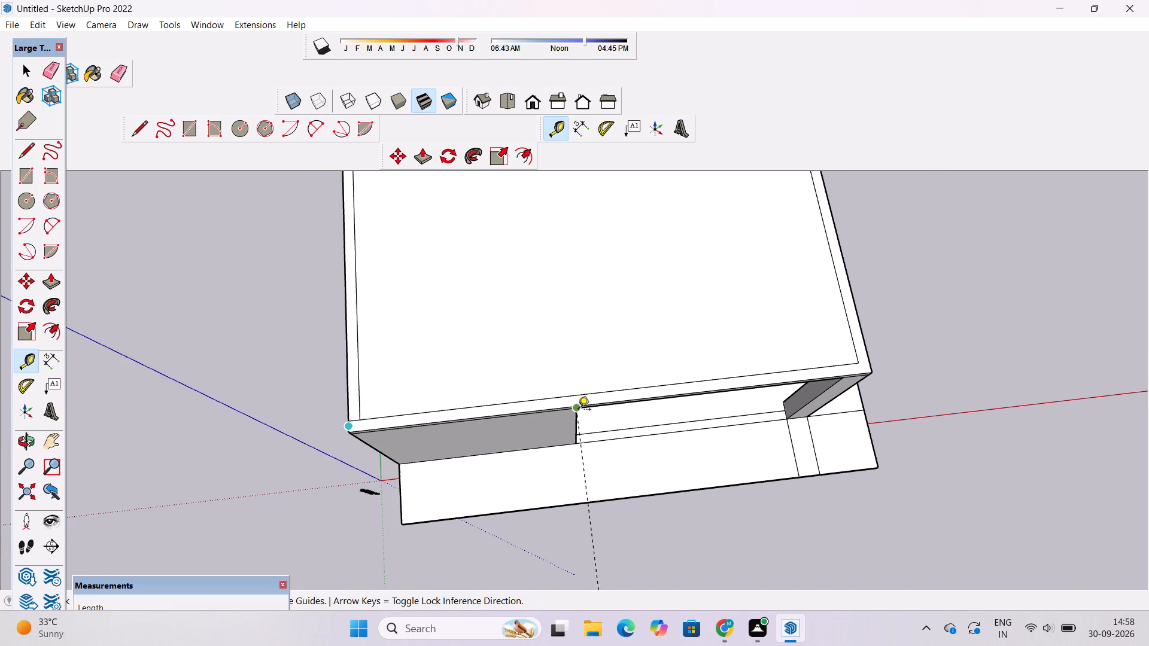
{"action": "scroll", "coordinate": [573, 394], "scroll_direction": "up", "scroll_amount": 8}
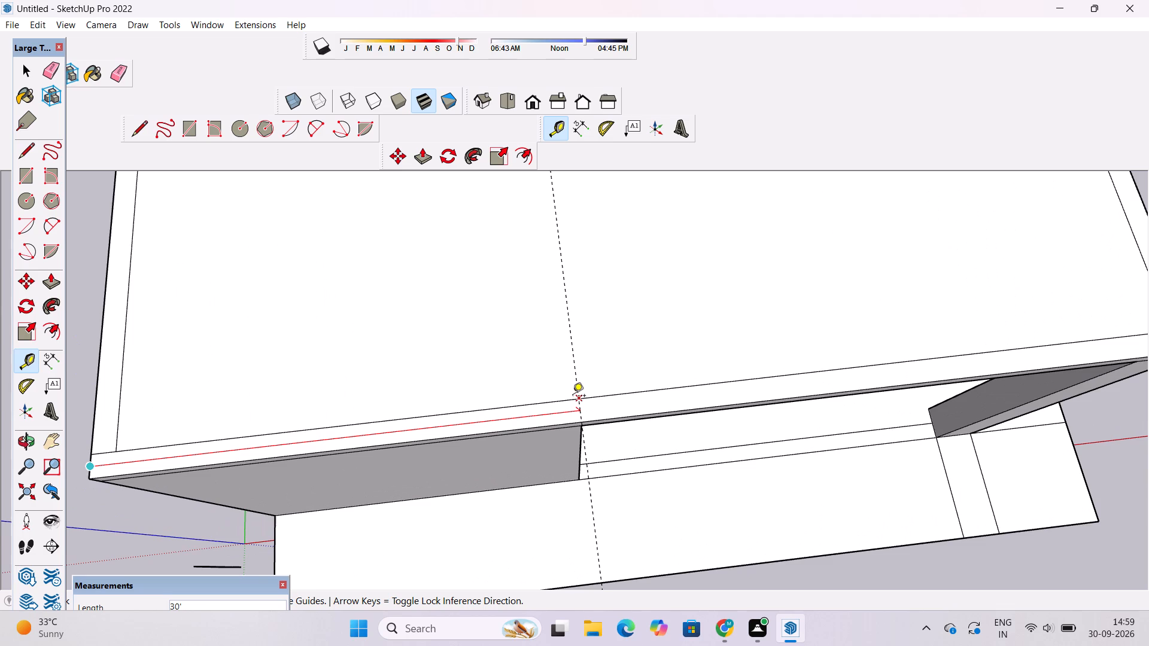
{"action": "scroll", "coordinate": [573, 397], "scroll_direction": "down", "scroll_amount": 1}
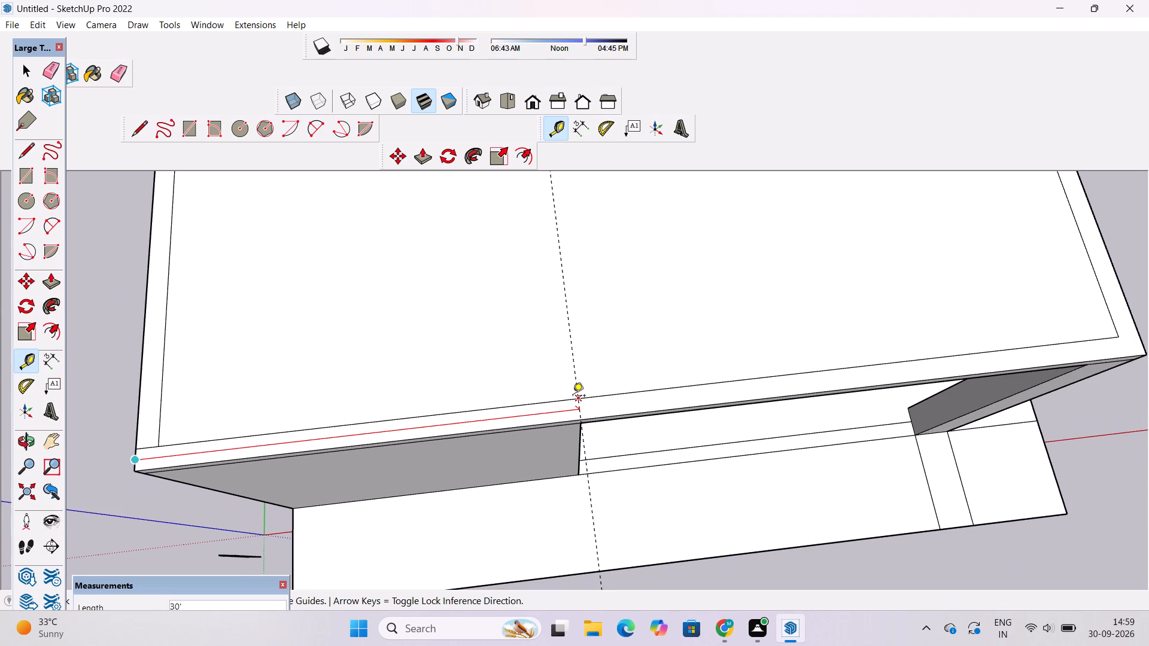
{"action": "scroll", "coordinate": [573, 397], "scroll_direction": "down", "scroll_amount": 5}
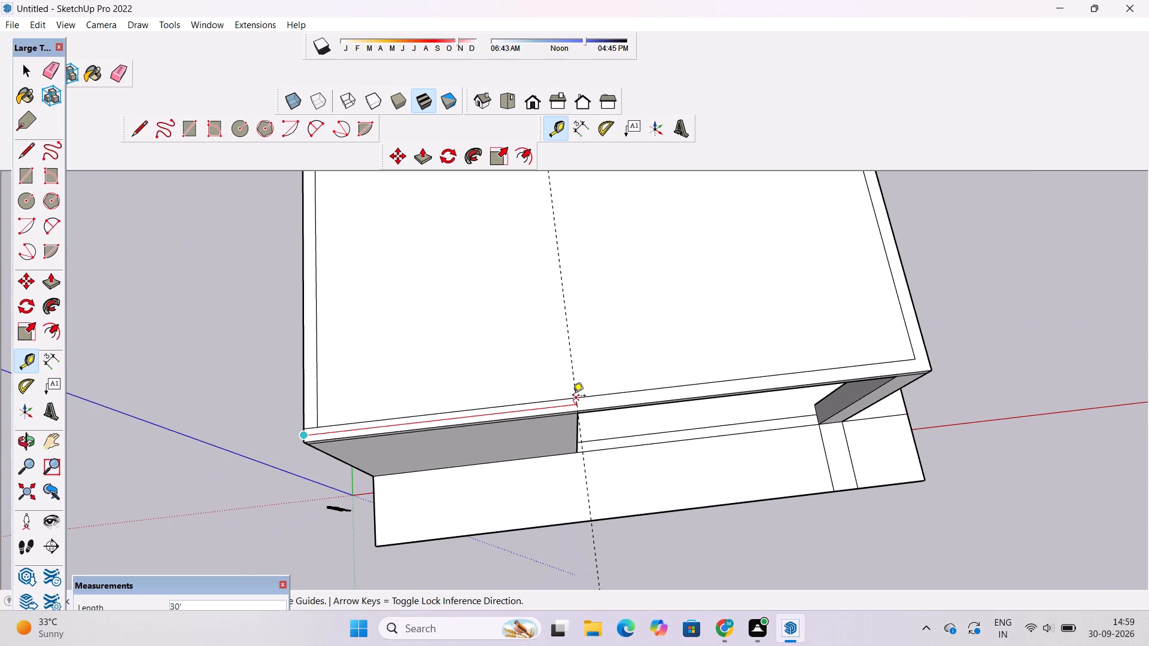
{"action": "left_click", "coordinate": [573, 397]}
Draw a 1' 6" line along the guide across the roof slab's front border strip.
{"action": "key", "text": "l"}
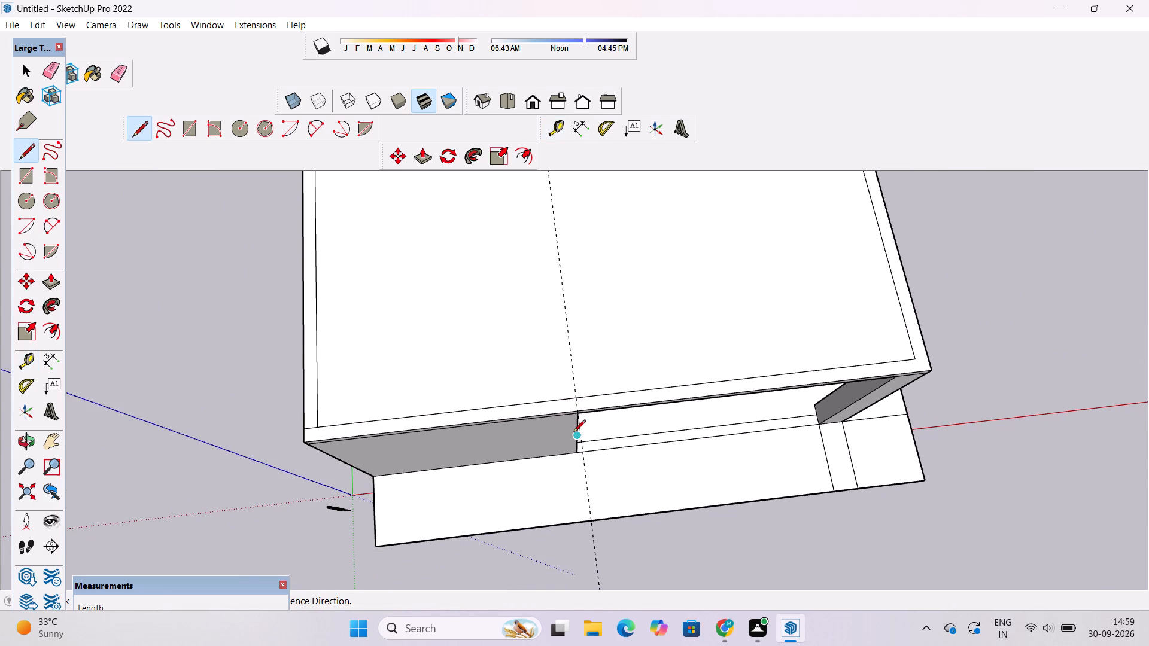
{"action": "scroll", "coordinate": [573, 433], "scroll_direction": "up", "scroll_amount": 9}
{"action": "scroll", "coordinate": [592, 367], "scroll_direction": "up", "scroll_amount": 9}
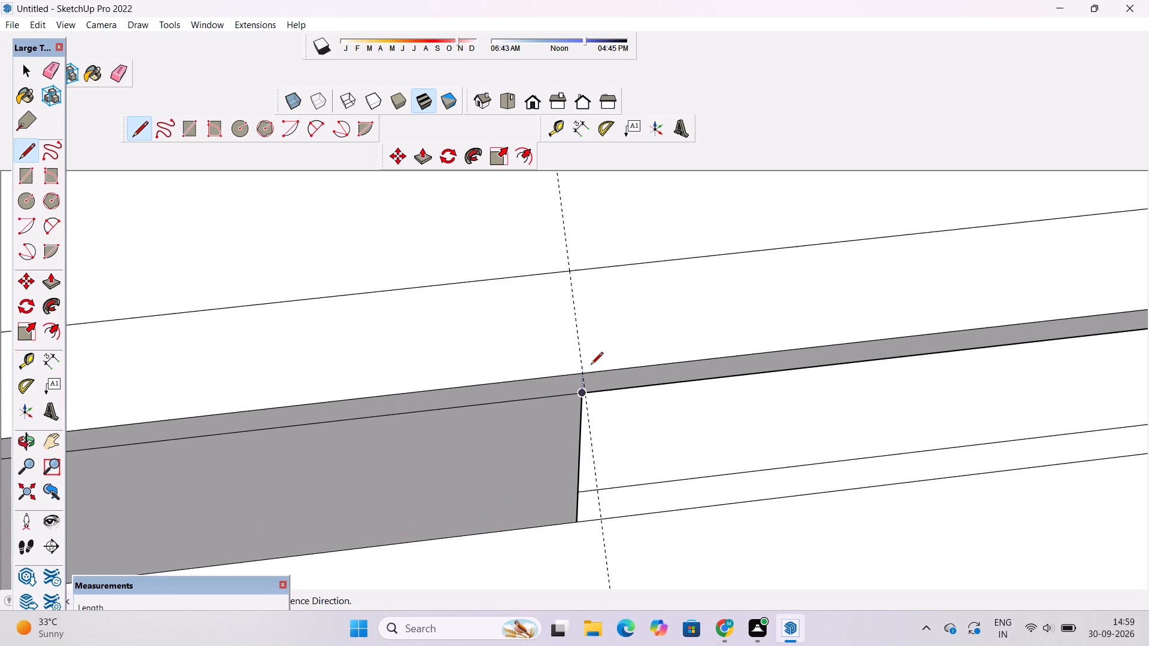
{"action": "left_click", "coordinate": [582, 376]}
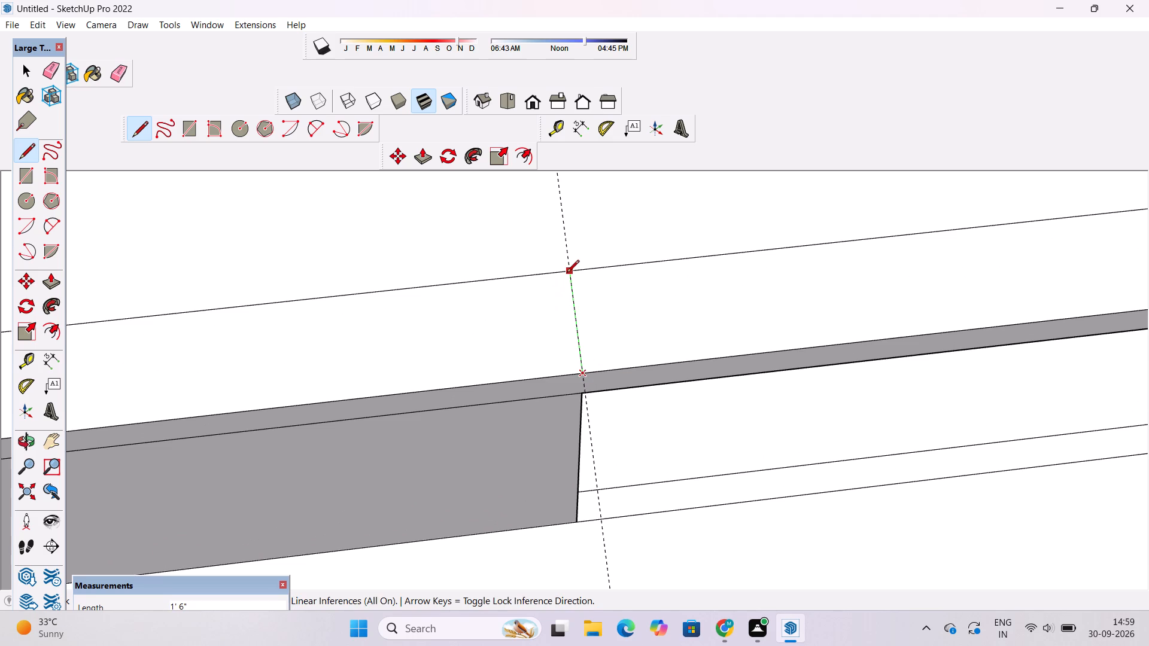
{"action": "left_click", "coordinate": [567, 270]}
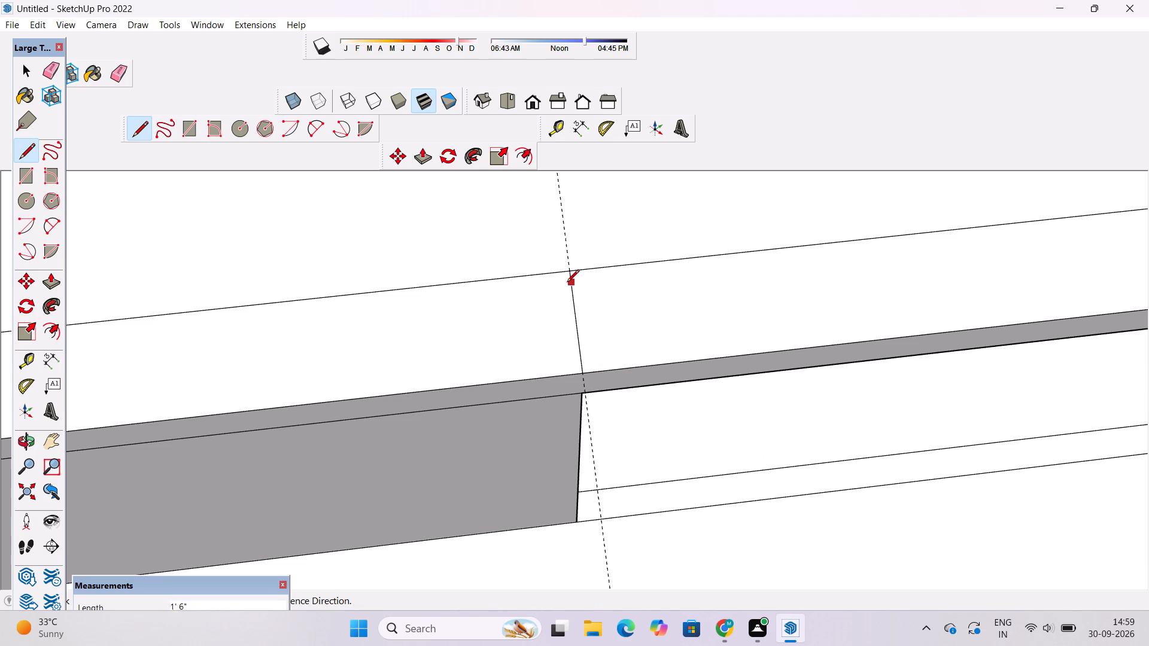
Erase the guide line crossing the roof slab.
{"action": "scroll", "coordinate": [567, 283], "scroll_direction": "down", "scroll_amount": 3}
{"action": "key", "text": "o"}
{"action": "scroll", "coordinate": [563, 308], "scroll_direction": "down", "scroll_amount": 5}
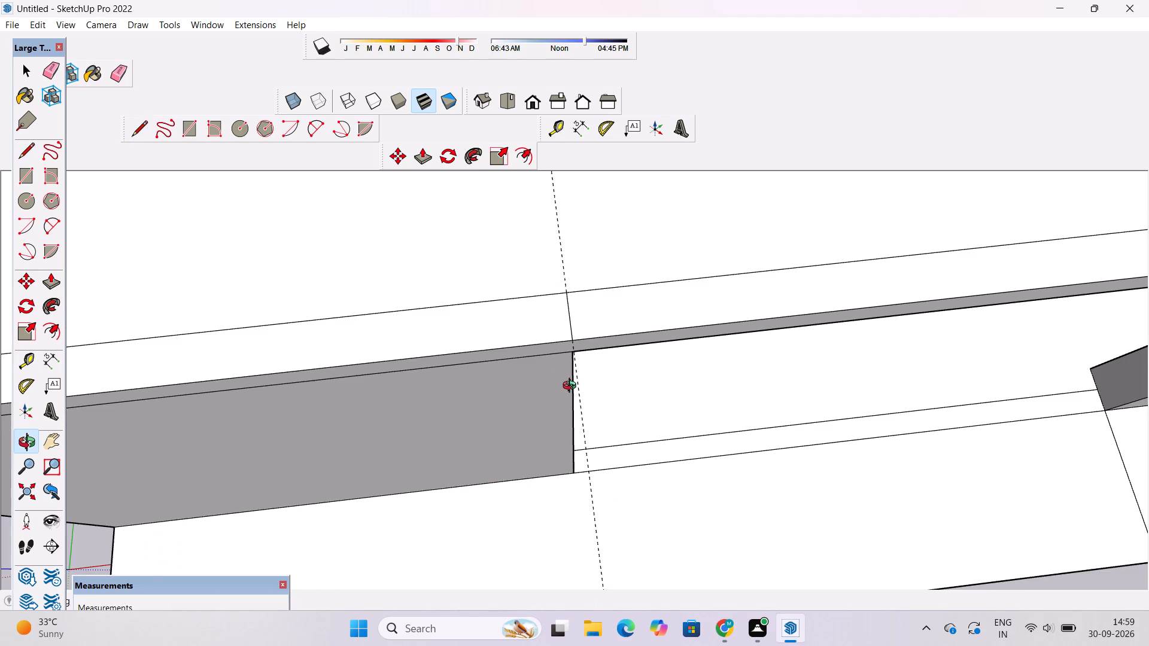
{"action": "left_click_drag", "start_coordinate": [572, 387], "coordinate": [592, 412]}
{"action": "key", "text": "e"}
{"action": "left_click_drag", "start_coordinate": [577, 260], "coordinate": [557, 301]}
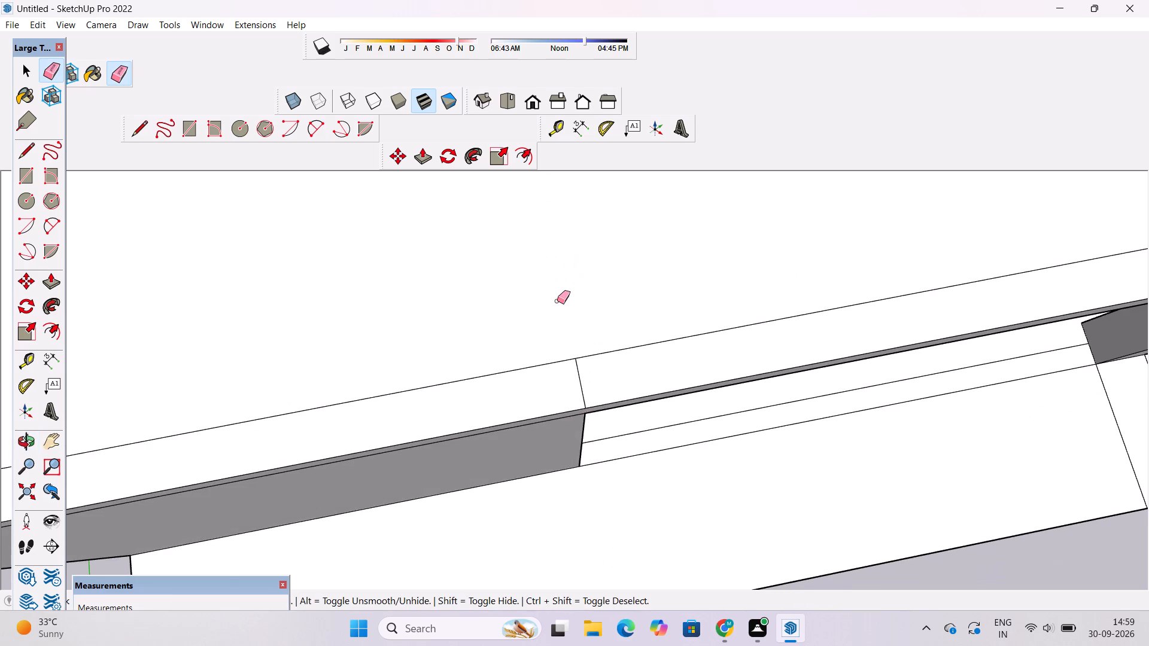
Examine the front elevation, the recess wall return and the entrance door up close.
{"action": "key", "text": "o"}
{"action": "scroll", "coordinate": [557, 301], "scroll_direction": "down", "scroll_amount": 7}
{"action": "left_click_drag", "start_coordinate": [565, 404], "coordinate": [551, 270]}
{"action": "scroll", "coordinate": [550, 269], "scroll_direction": "down", "scroll_amount": 7}
{"action": "left_click_drag", "start_coordinate": [590, 390], "coordinate": [553, 237]}
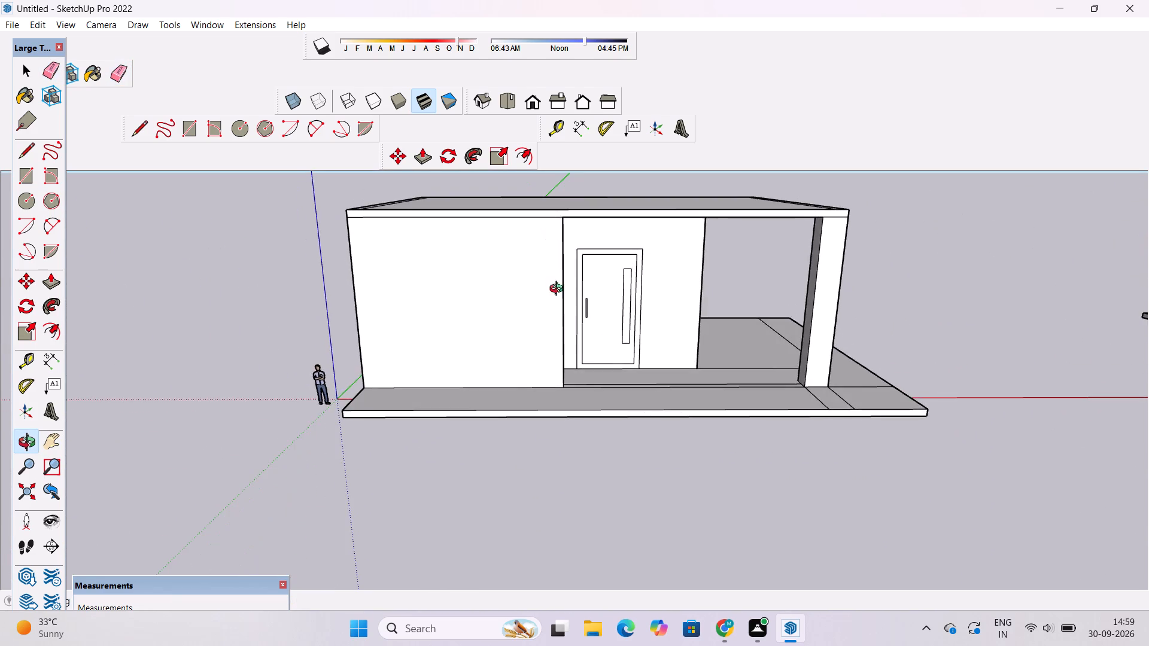
{"action": "left_click_drag", "start_coordinate": [562, 297], "coordinate": [502, 404], "text": "shift"}
{"action": "left_click_drag", "start_coordinate": [580, 458], "coordinate": [506, 455]}
{"action": "scroll", "coordinate": [513, 454], "scroll_direction": "up", "scroll_amount": 3}
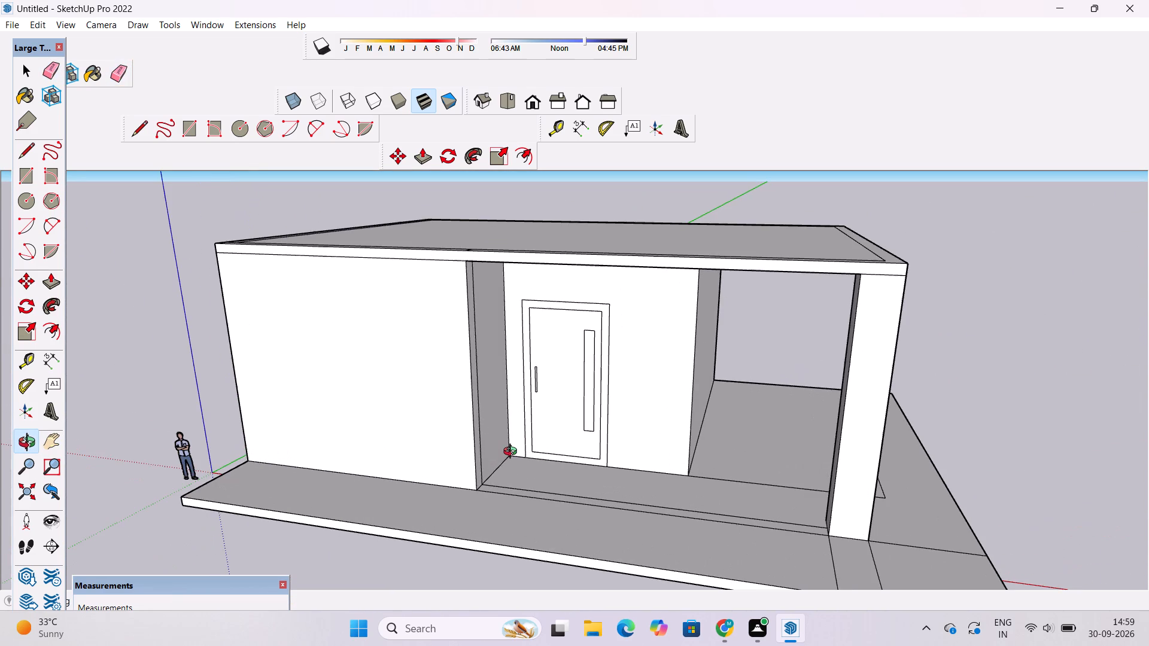
{"action": "left_click_drag", "start_coordinate": [513, 453], "coordinate": [509, 446], "text": "shift"}
{"action": "scroll", "coordinate": [504, 437], "scroll_direction": "up", "scroll_amount": 3}
{"action": "scroll", "coordinate": [504, 437], "scroll_direction": "down", "scroll_amount": 2}
{"action": "scroll", "coordinate": [504, 437], "scroll_direction": "up", "scroll_amount": 3}
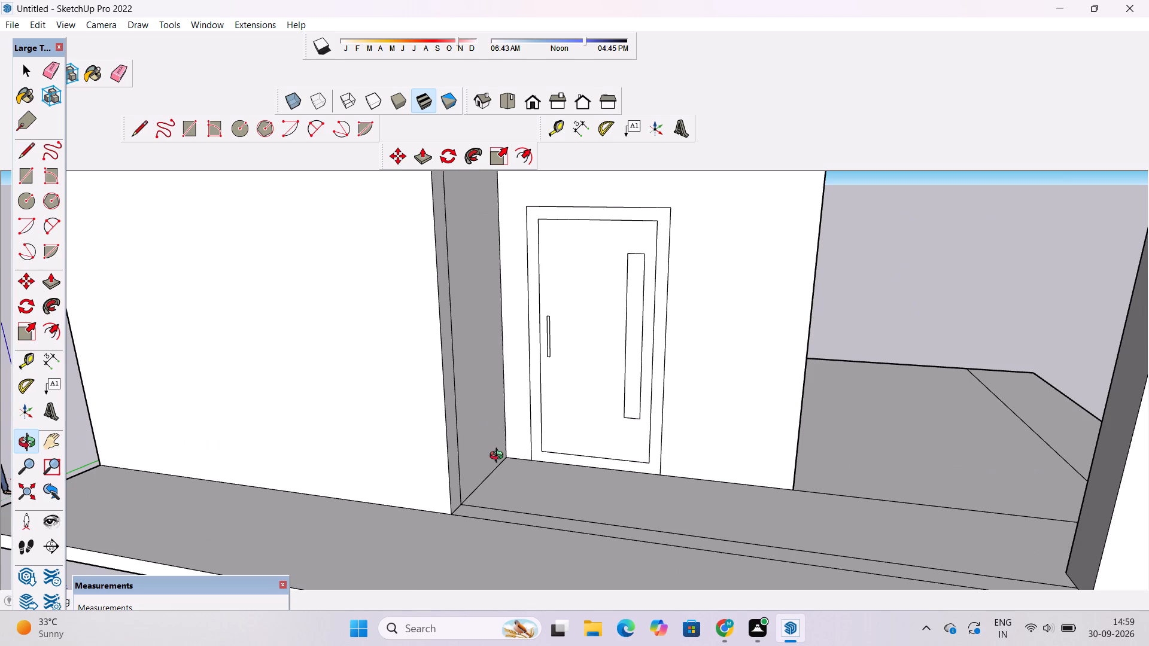
{"action": "left_click_drag", "start_coordinate": [497, 458], "coordinate": [448, 446]}
{"action": "left_click_drag", "start_coordinate": [554, 370], "coordinate": [519, 458], "text": "shift"}
{"action": "left_click_drag", "start_coordinate": [519, 461], "coordinate": [548, 440]}
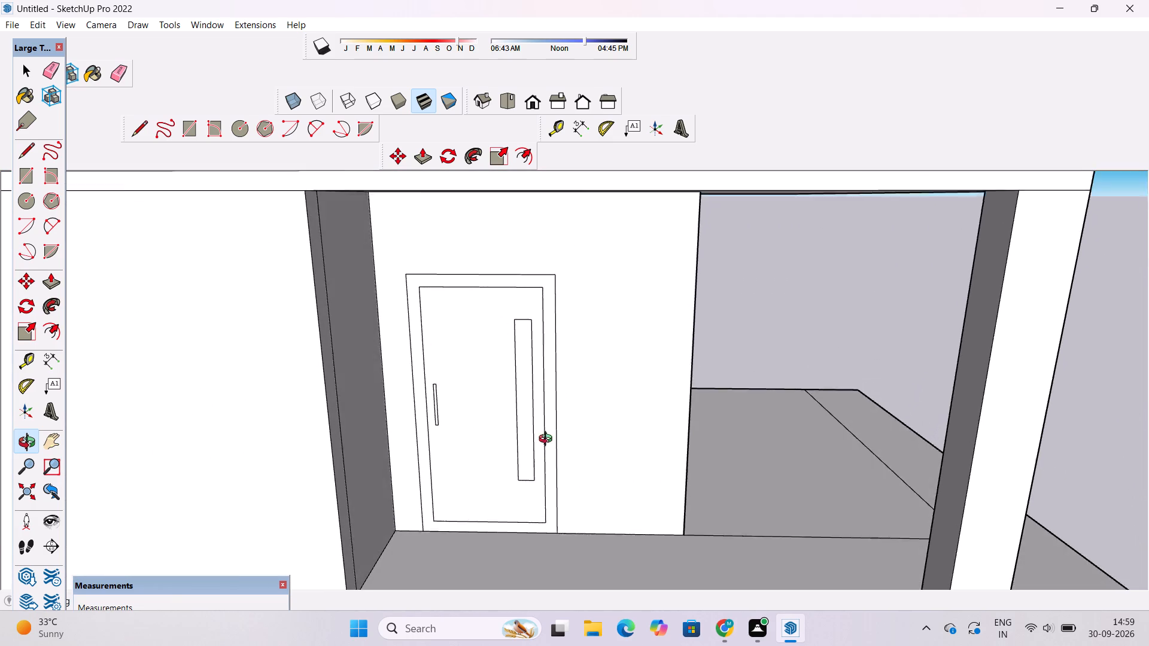
{"action": "left_click_drag", "start_coordinate": [548, 440], "coordinate": [550, 438]}
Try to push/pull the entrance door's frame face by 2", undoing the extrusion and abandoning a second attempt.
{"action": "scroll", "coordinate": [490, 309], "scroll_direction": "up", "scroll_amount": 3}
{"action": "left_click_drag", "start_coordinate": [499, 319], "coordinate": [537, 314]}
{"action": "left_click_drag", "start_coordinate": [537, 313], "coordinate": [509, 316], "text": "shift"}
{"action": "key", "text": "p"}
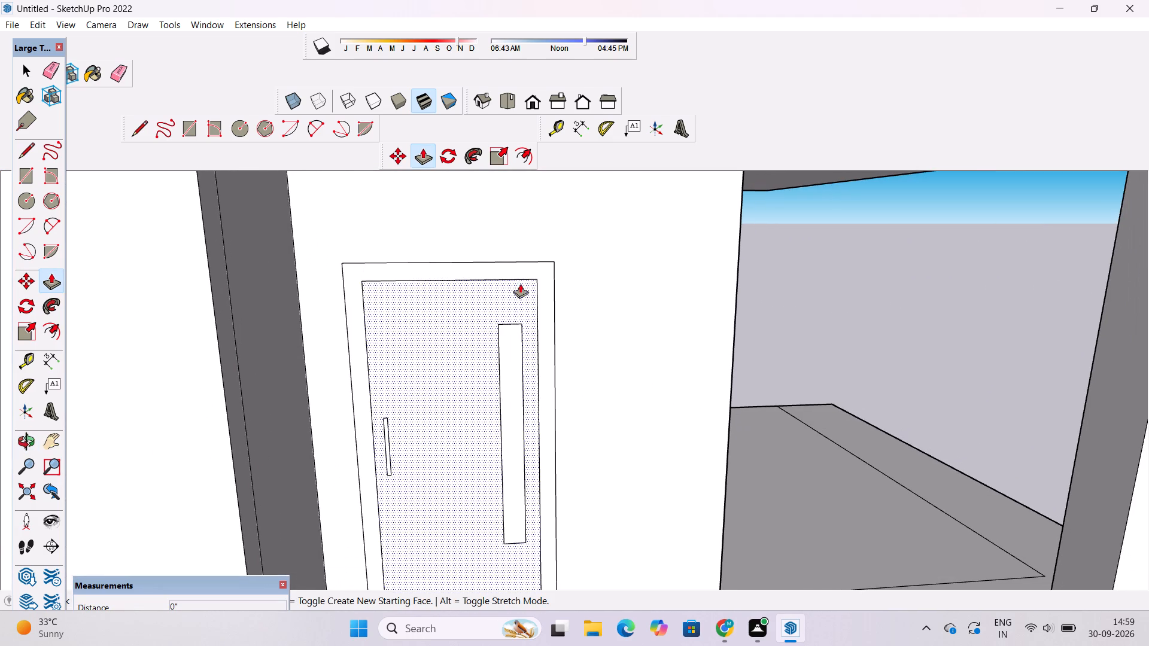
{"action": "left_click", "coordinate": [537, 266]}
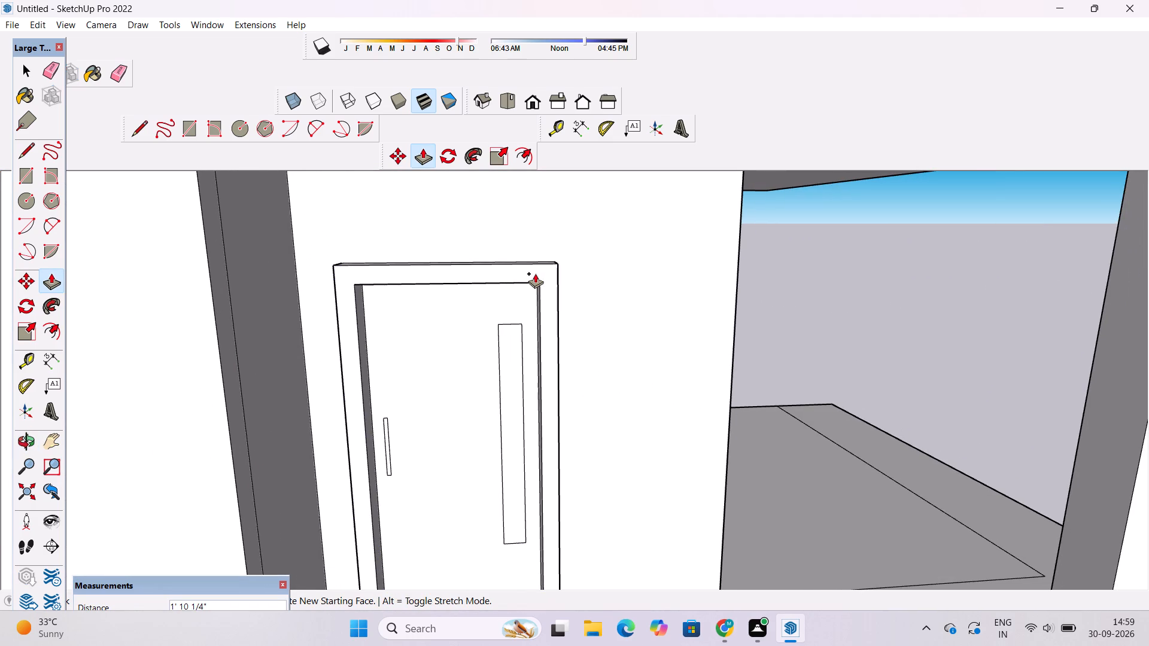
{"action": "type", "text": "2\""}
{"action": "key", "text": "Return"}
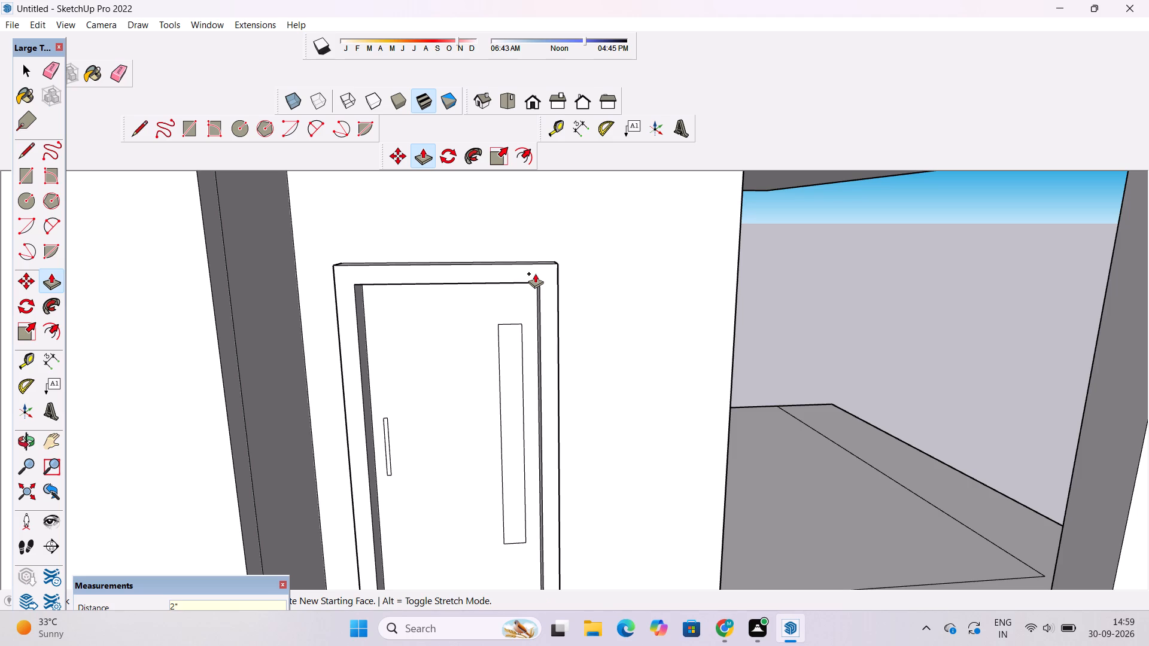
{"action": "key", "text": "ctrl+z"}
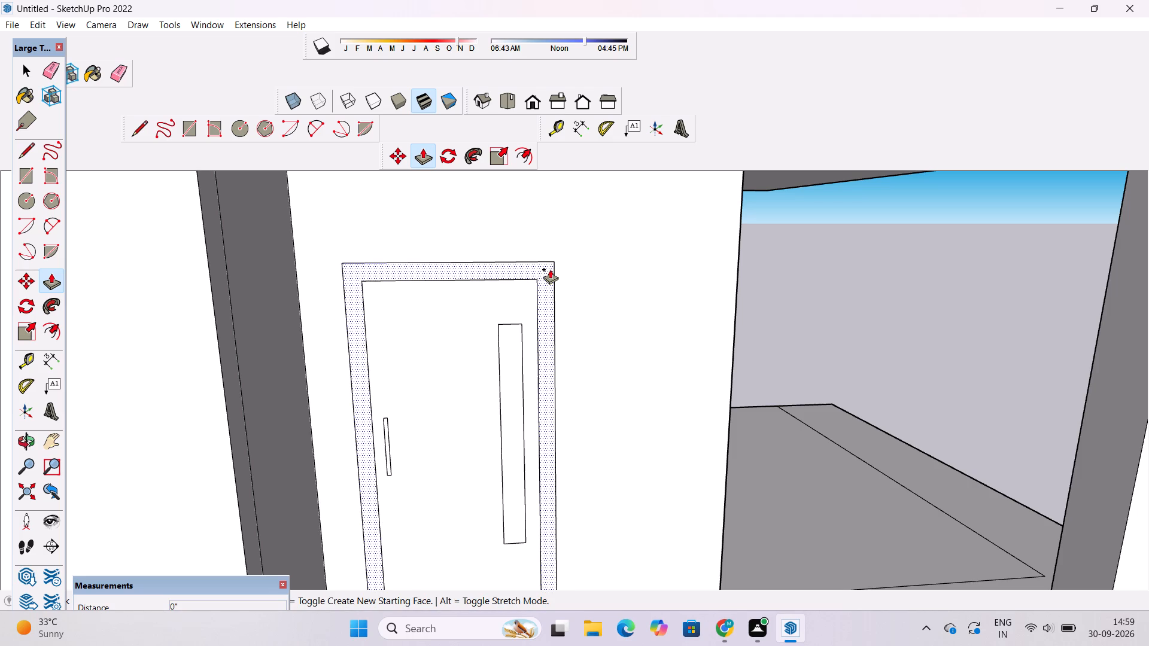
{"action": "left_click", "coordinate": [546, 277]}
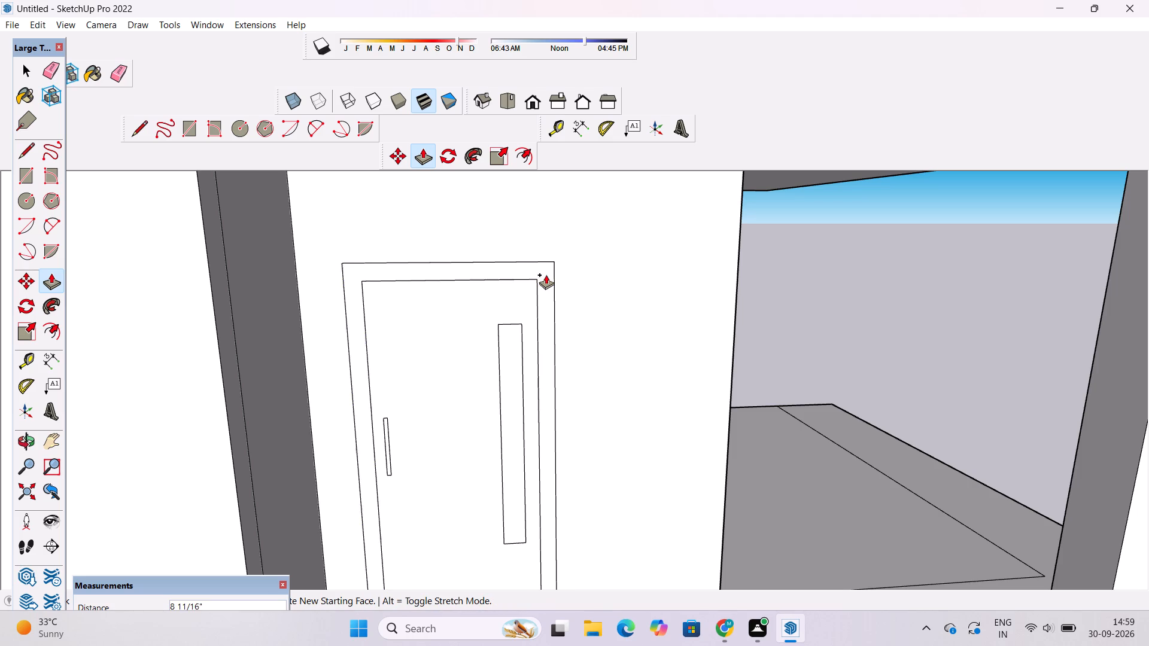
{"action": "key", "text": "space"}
Push the entrance door's panel face in by 2", leaving the handle and vertical strip faces in place.
{"action": "scroll", "coordinate": [527, 305], "scroll_direction": "up", "scroll_amount": 3}
{"action": "left_click", "coordinate": [527, 305]}
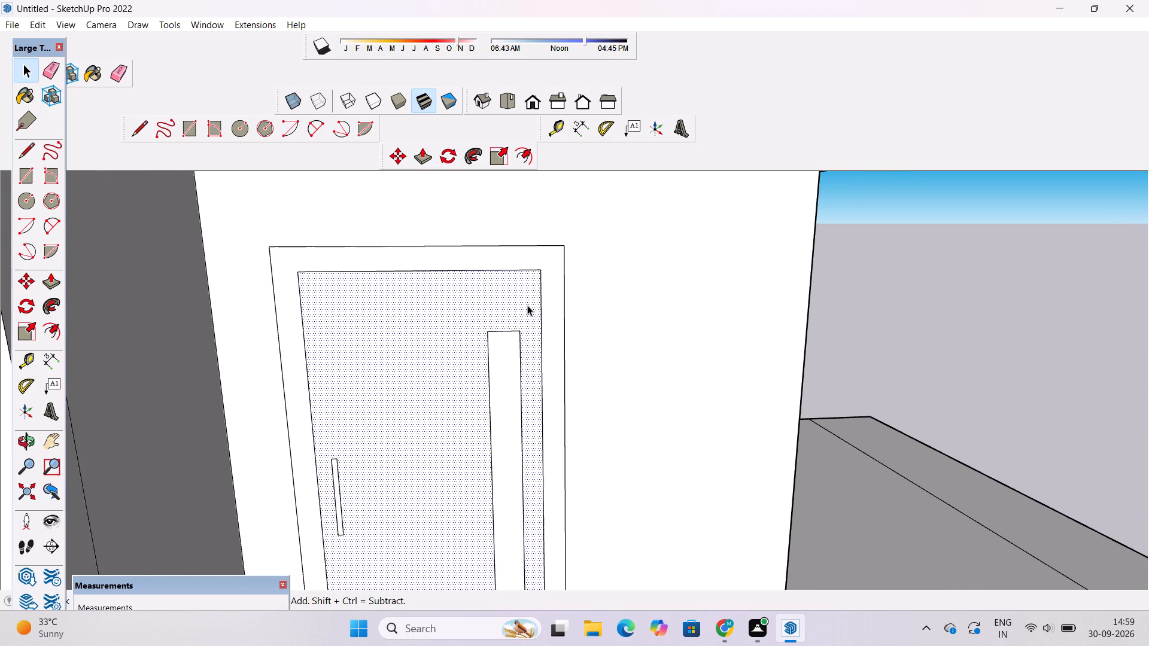
{"action": "key", "text": "p"}
{"action": "left_click", "coordinate": [527, 305]}
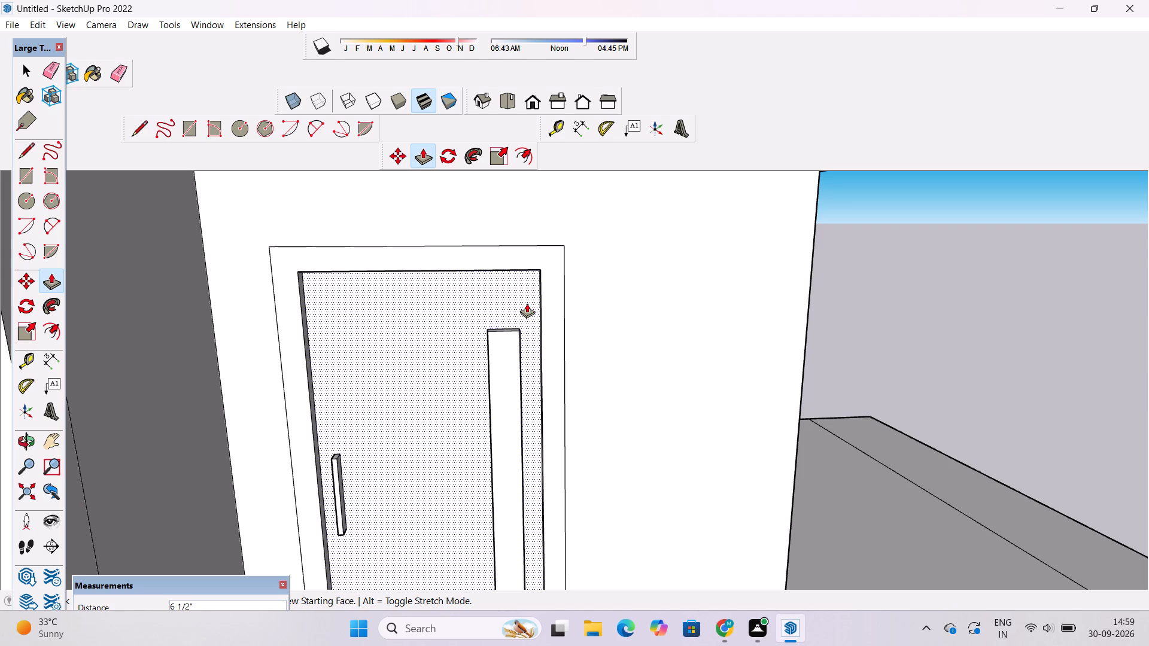
{"action": "key", "text": "2"}
{"action": "key", "text": "shift+quotedbl"}
{"action": "key", "text": "Return"}
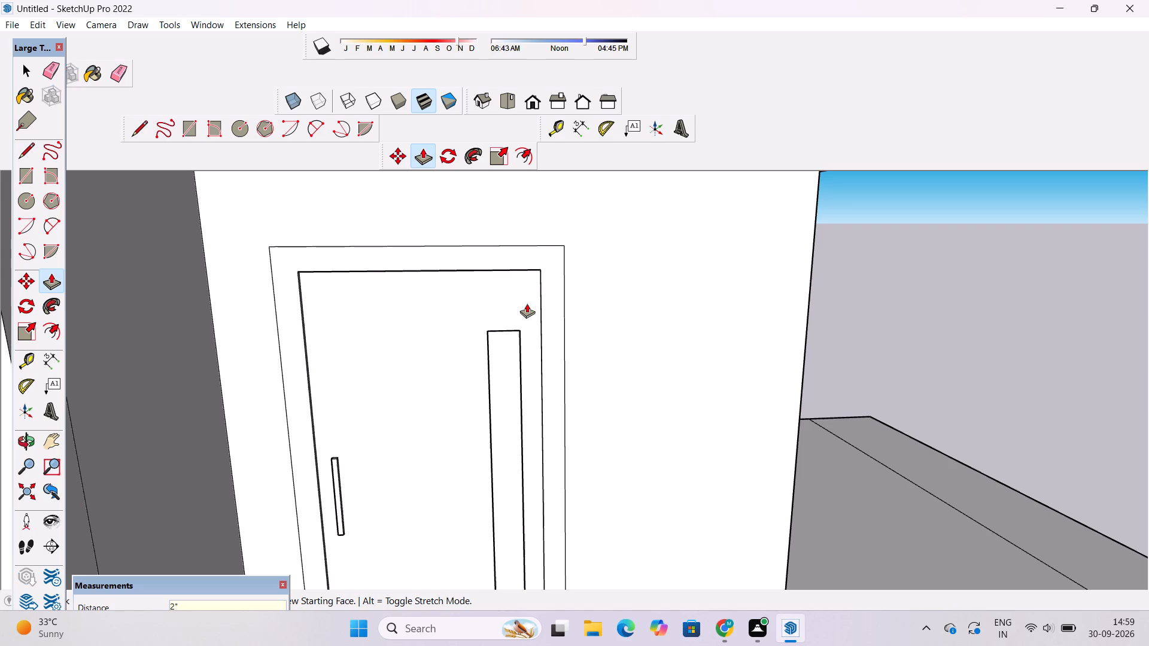
Examine the recessed door panel up close and the whole building from the front, below and column side.
{"action": "key", "text": "o"}
{"action": "scroll", "coordinate": [522, 304], "scroll_direction": "down", "scroll_amount": 6}
{"action": "left_click_drag", "start_coordinate": [580, 368], "coordinate": [394, 418]}
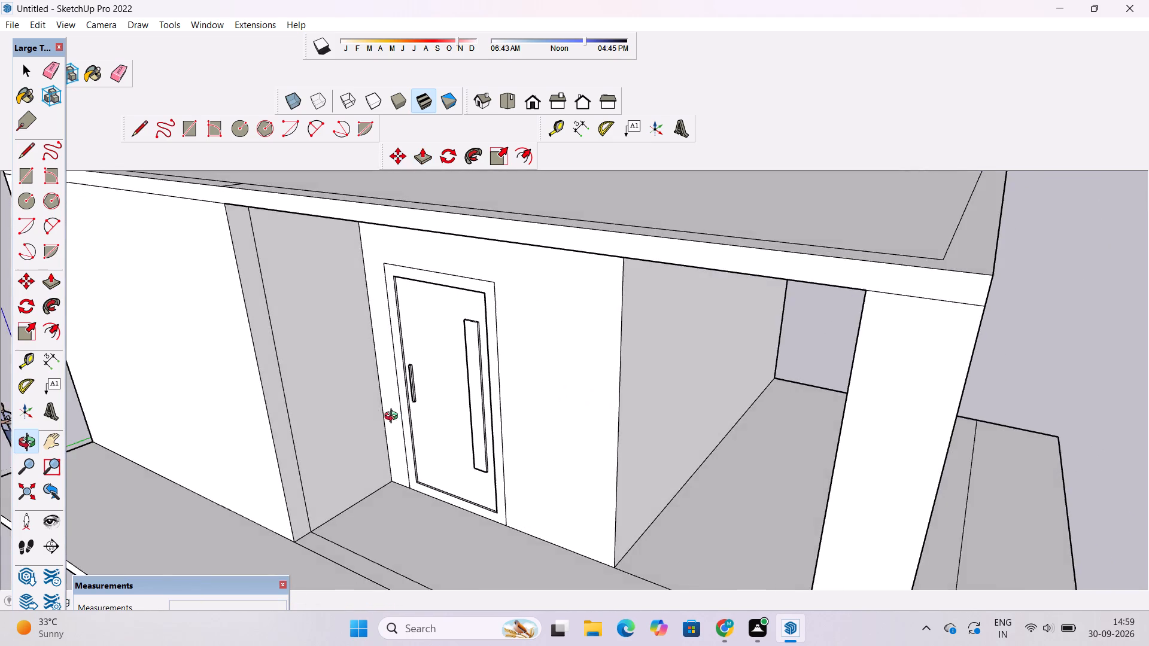
{"action": "left_click_drag", "start_coordinate": [394, 418], "coordinate": [394, 418]}
{"action": "scroll", "coordinate": [494, 365], "scroll_direction": "down", "scroll_amount": 1}
{"action": "scroll", "coordinate": [494, 360], "scroll_direction": "up", "scroll_amount": 14}
{"action": "left_click_drag", "start_coordinate": [492, 395], "coordinate": [467, 259]}
{"action": "scroll", "coordinate": [466, 255], "scroll_direction": "down", "scroll_amount": 6}
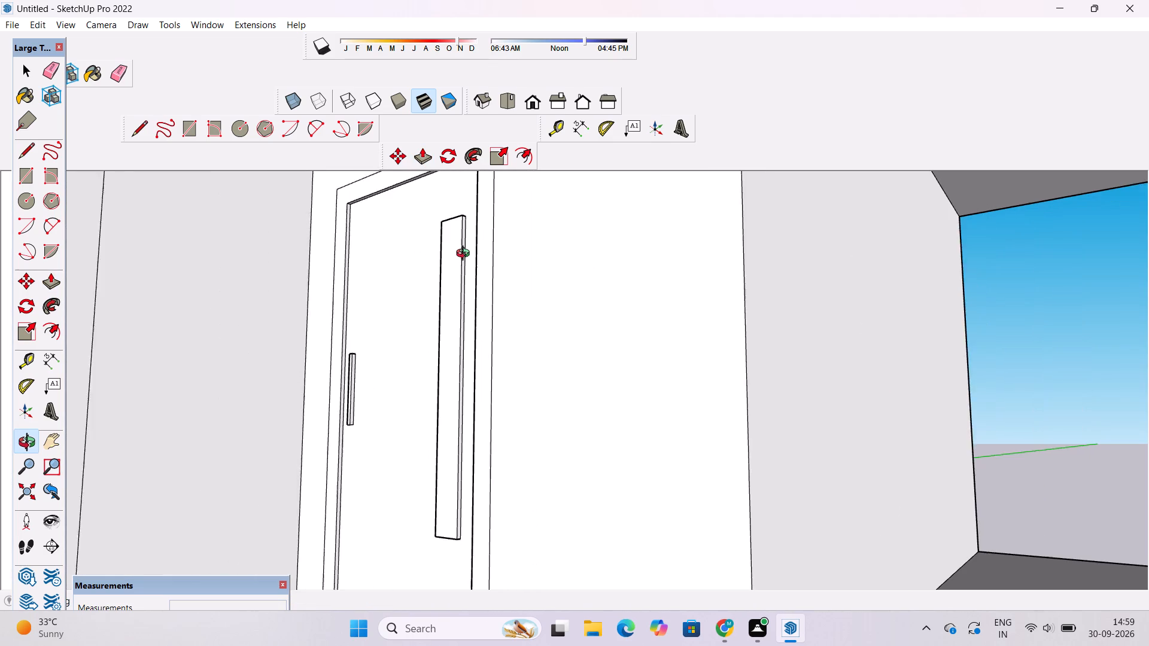
{"action": "scroll", "coordinate": [466, 255], "scroll_direction": "down", "scroll_amount": 8}
{"action": "scroll", "coordinate": [466, 255], "scroll_direction": "up", "scroll_amount": 4}
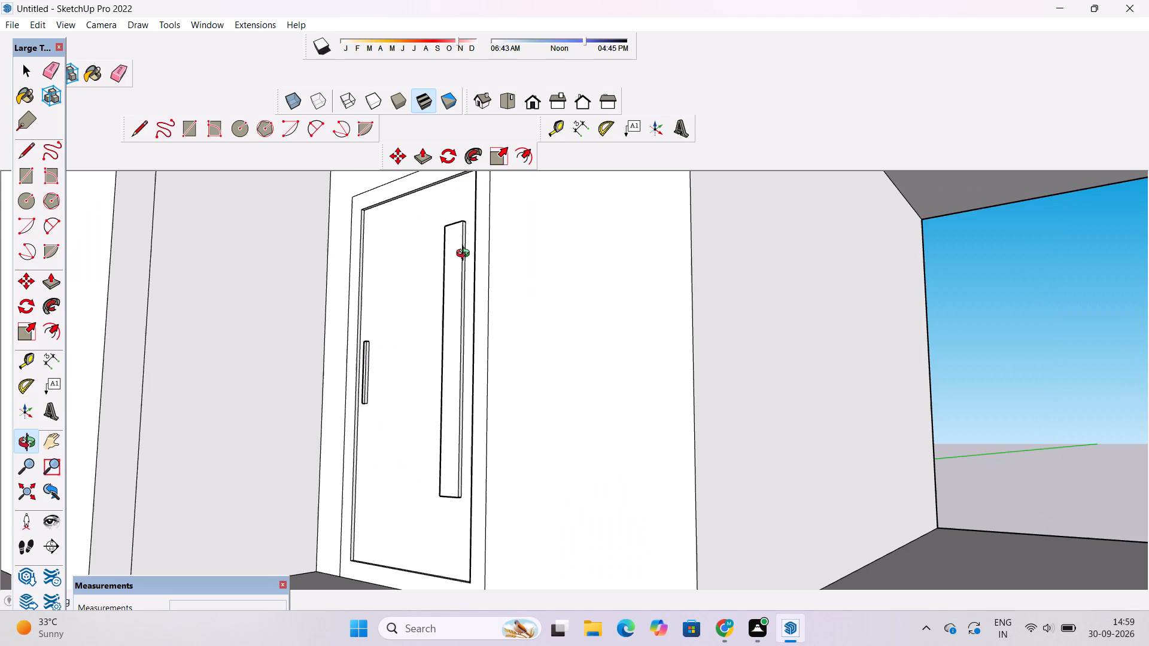
{"action": "scroll", "coordinate": [466, 255], "scroll_direction": "down", "scroll_amount": 3}
{"action": "scroll", "coordinate": [466, 255], "scroll_direction": "up", "scroll_amount": 3}
{"action": "scroll", "coordinate": [466, 255], "scroll_direction": "down", "scroll_amount": 2}
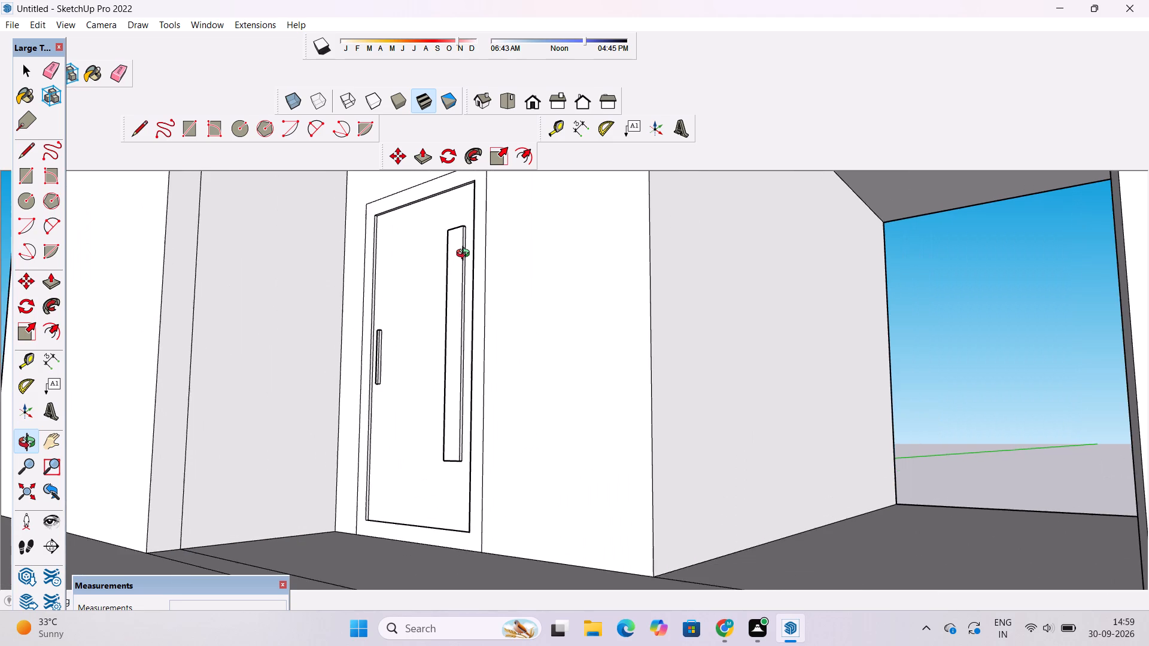
{"action": "scroll", "coordinate": [466, 255], "scroll_direction": "down", "scroll_amount": 1}
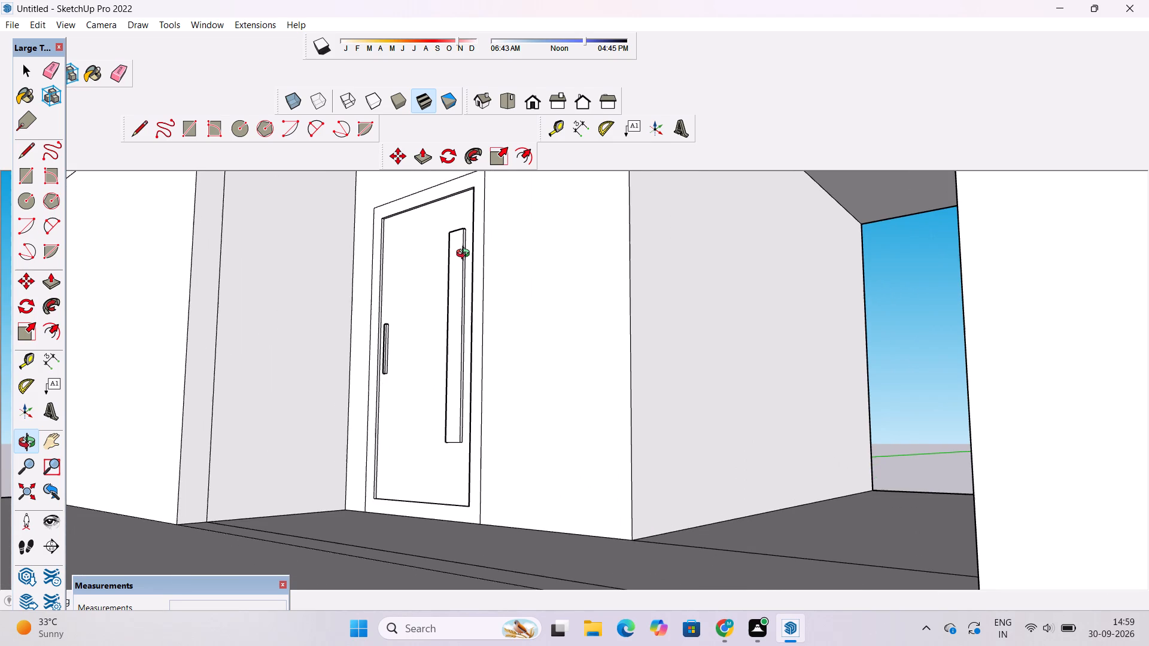
{"action": "scroll", "coordinate": [466, 255], "scroll_direction": "down", "scroll_amount": 9}
{"action": "left_click_drag", "start_coordinate": [470, 273], "coordinate": [569, 420]}
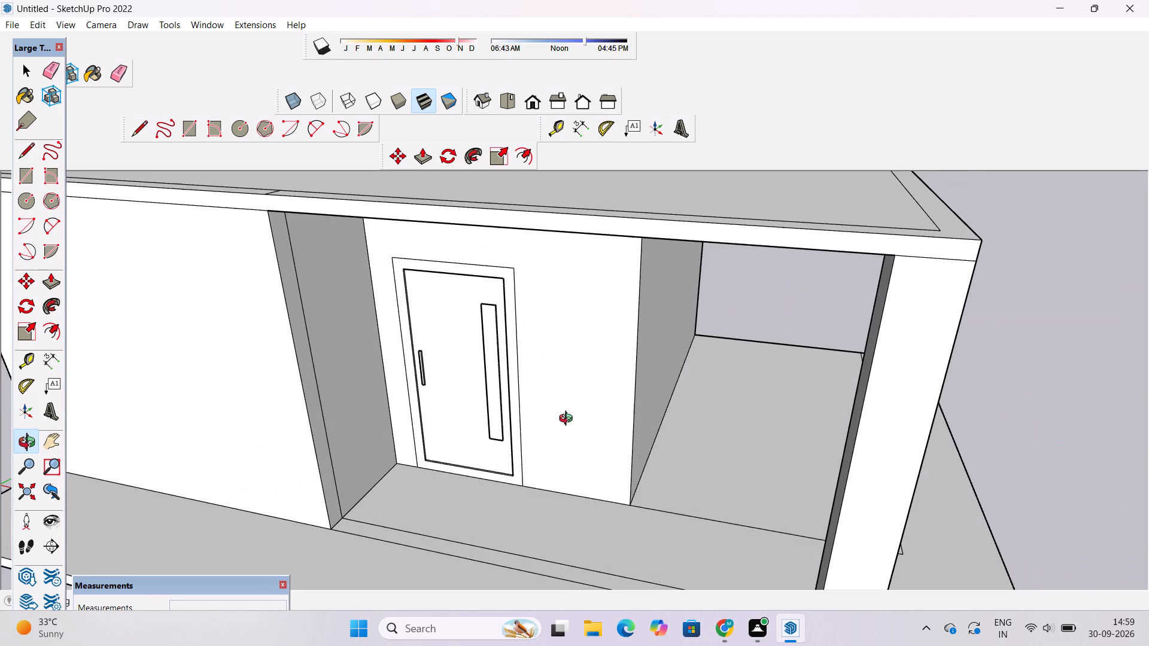
{"action": "scroll", "coordinate": [549, 389], "scroll_direction": "up", "scroll_amount": 2}
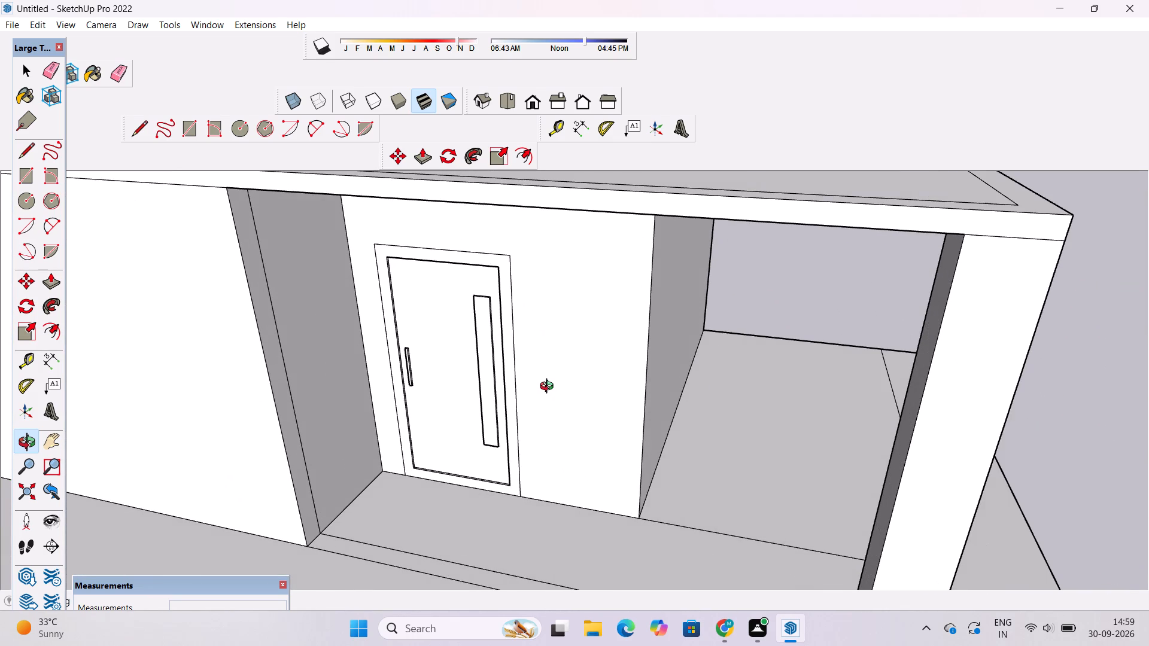
{"action": "scroll", "coordinate": [549, 388], "scroll_direction": "up", "scroll_amount": 1}
{"action": "scroll", "coordinate": [549, 388], "scroll_direction": "down", "scroll_amount": 1}
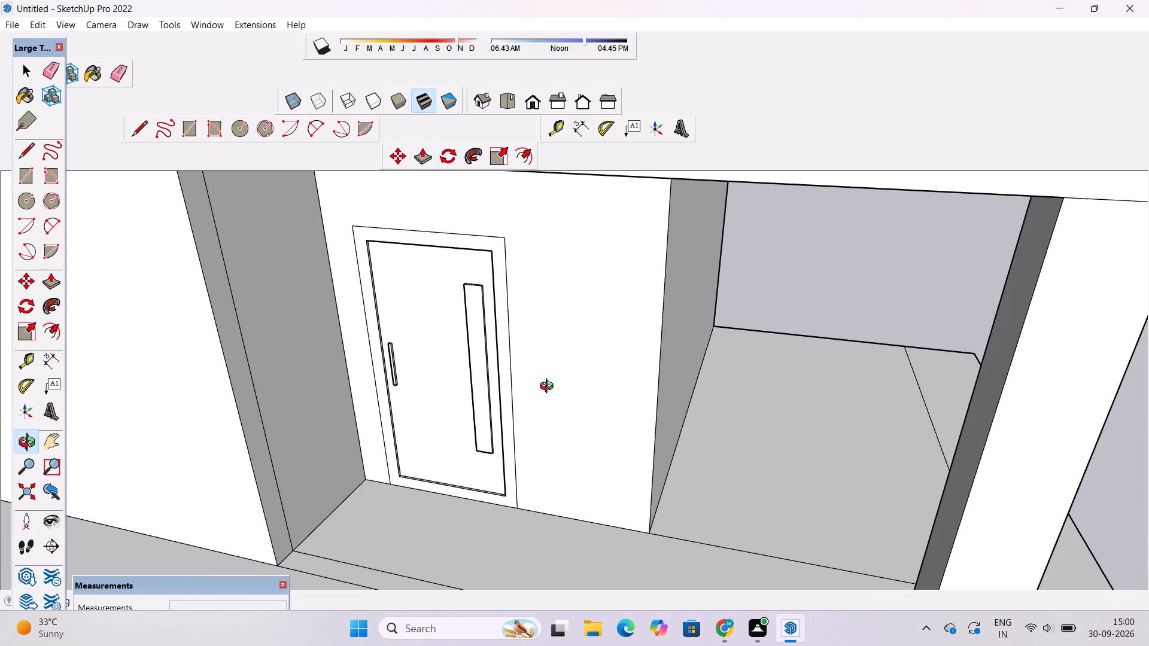
{"action": "scroll", "coordinate": [549, 388], "scroll_direction": "down", "scroll_amount": 2}
{"action": "scroll", "coordinate": [549, 388], "scroll_direction": "up", "scroll_amount": 2}
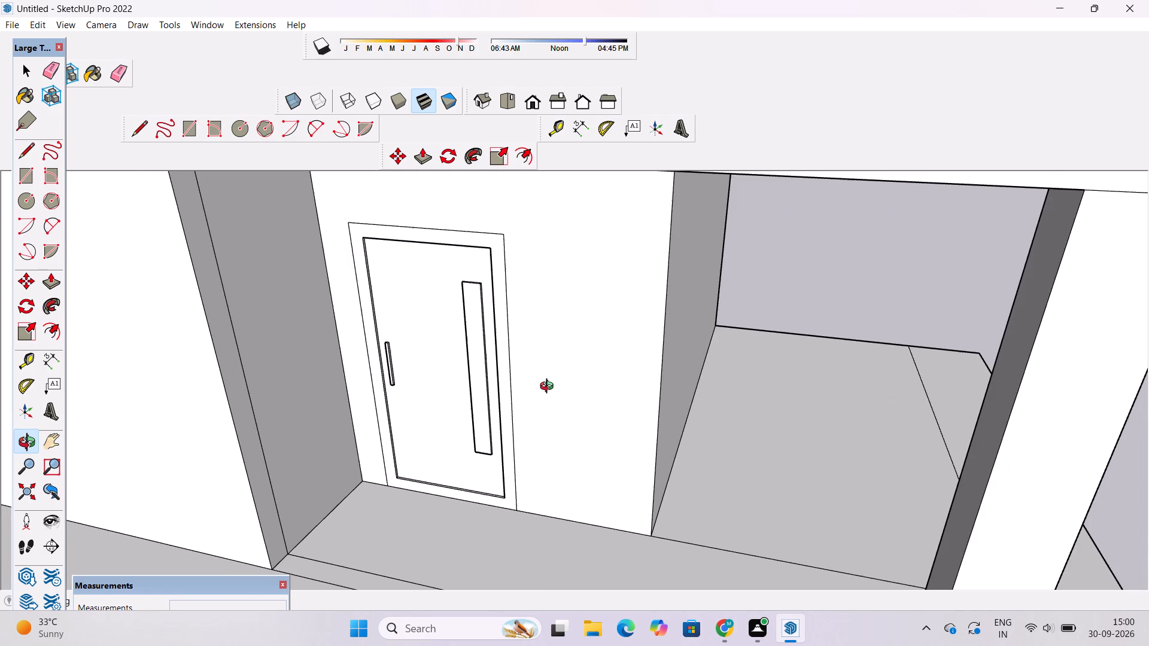
{"action": "scroll", "coordinate": [549, 388], "scroll_direction": "down", "scroll_amount": 1}
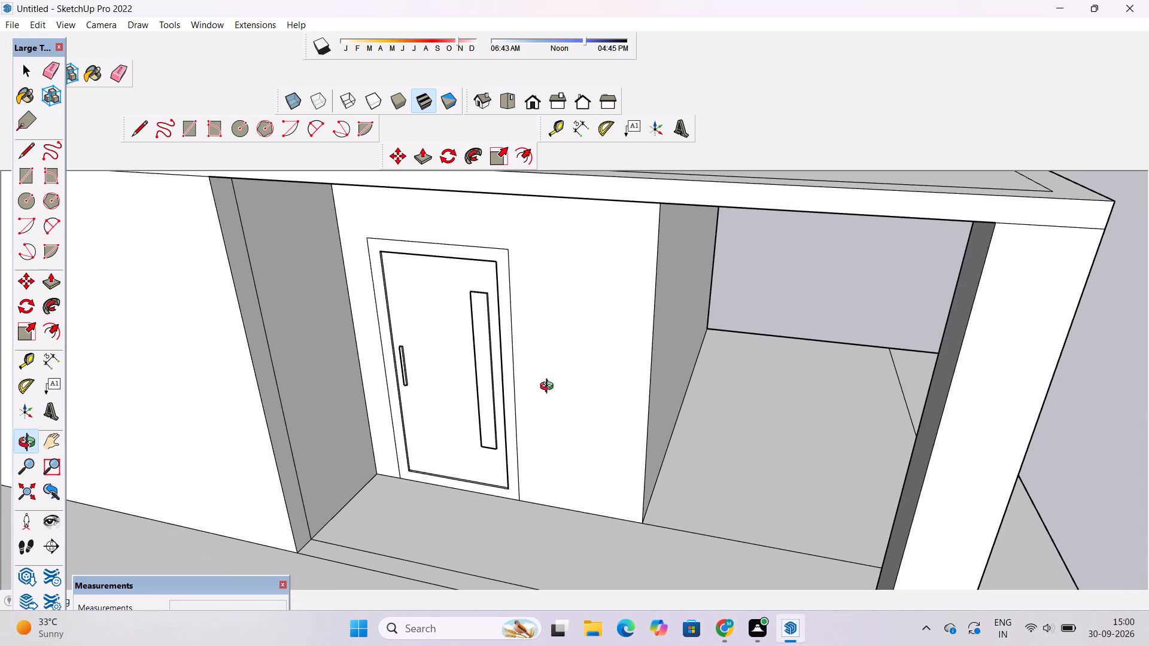
{"action": "scroll", "coordinate": [549, 388], "scroll_direction": "down", "scroll_amount": 8}
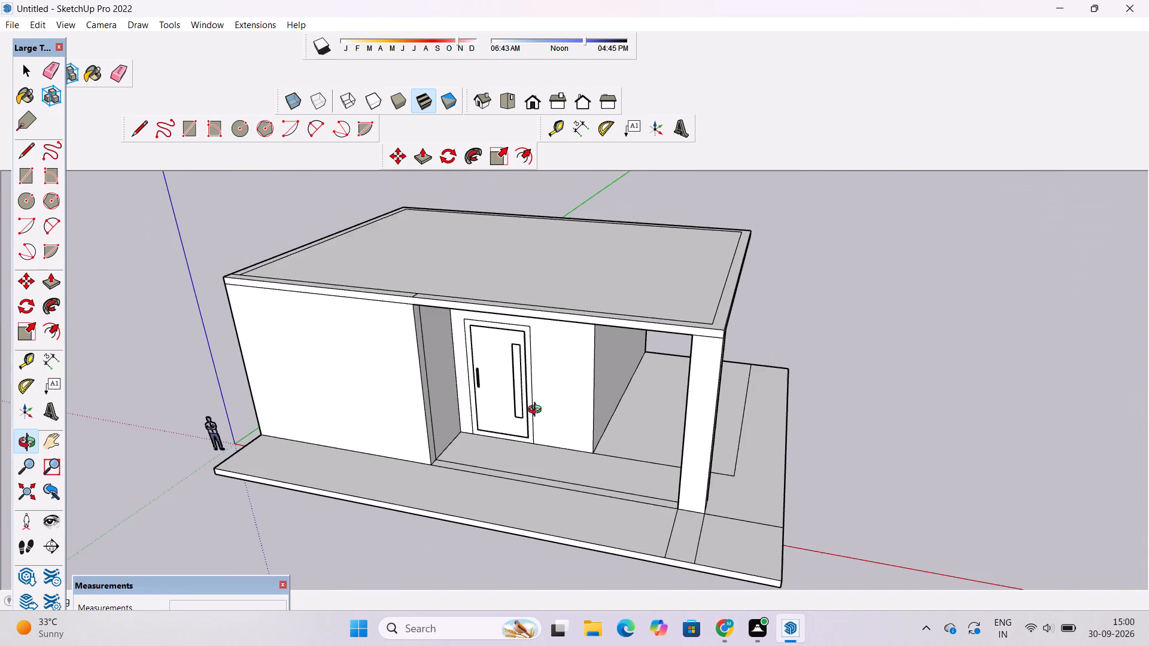
{"action": "left_click_drag", "start_coordinate": [537, 416], "coordinate": [613, 240]}
{"action": "left_click_drag", "start_coordinate": [610, 330], "coordinate": [604, 292], "text": "shift"}
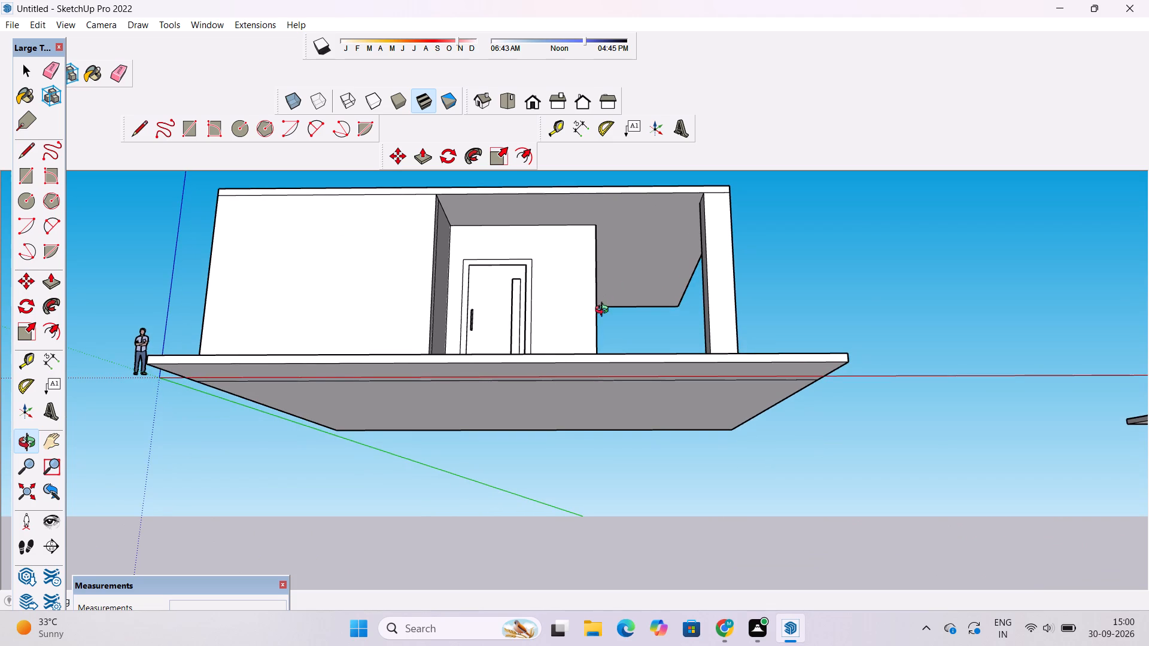
{"action": "scroll", "coordinate": [604, 312], "scroll_direction": "up", "scroll_amount": 3}
{"action": "left_click_drag", "start_coordinate": [609, 335], "coordinate": [630, 490]}
{"action": "scroll", "coordinate": [633, 407], "scroll_direction": "down", "scroll_amount": 10}
{"action": "left_click_drag", "start_coordinate": [758, 358], "coordinate": [460, 382]}
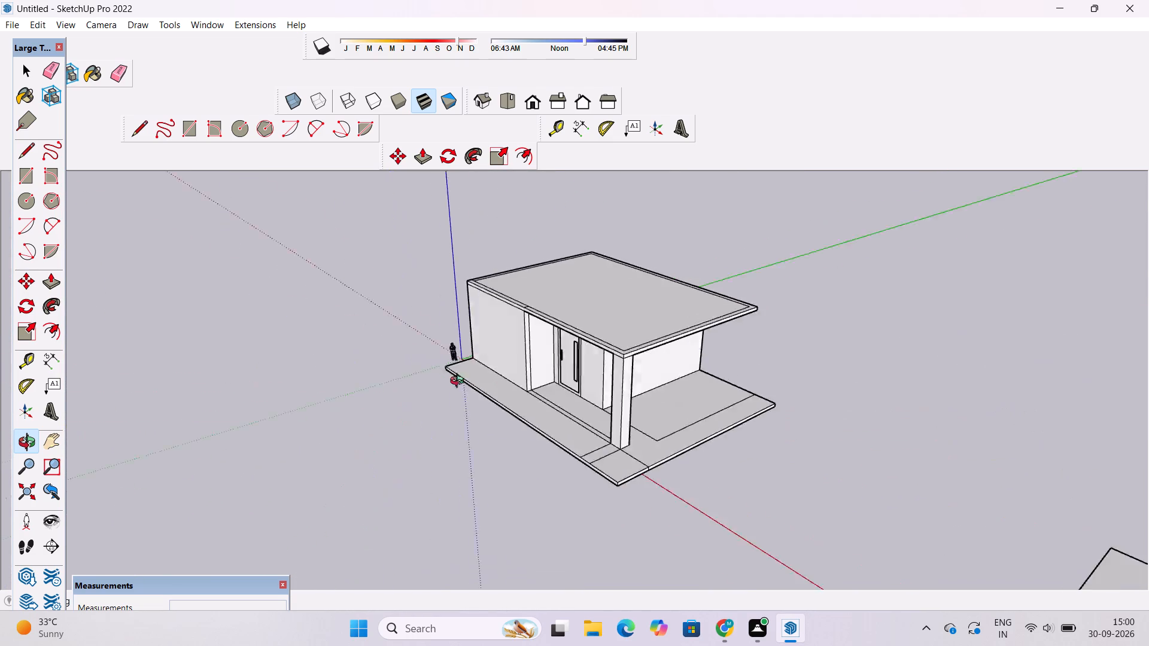
{"action": "left_click_drag", "start_coordinate": [460, 382], "coordinate": [369, 382]}
{"action": "left_click_drag", "start_coordinate": [586, 427], "coordinate": [550, 334], "text": "shift"}
Place a guide parallel to the base slab's outer side edge, 10' in, through the column's base corner.
{"action": "scroll", "coordinate": [555, 405], "scroll_direction": "up", "scroll_amount": 9}
{"action": "left_click_drag", "start_coordinate": [532, 331], "coordinate": [618, 440]}
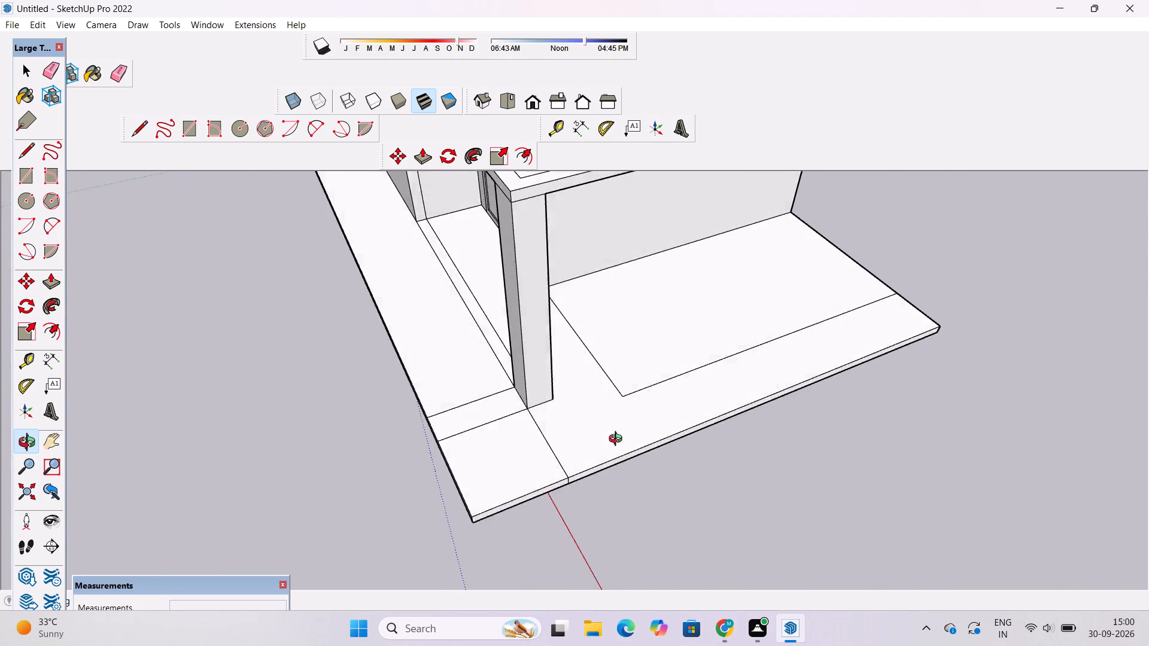
{"action": "left_click_drag", "start_coordinate": [618, 440], "coordinate": [648, 492]}
{"action": "scroll", "coordinate": [627, 480], "scroll_direction": "up", "scroll_amount": 3}
{"action": "left_click_drag", "start_coordinate": [622, 468], "coordinate": [508, 479], "text": "shift"}
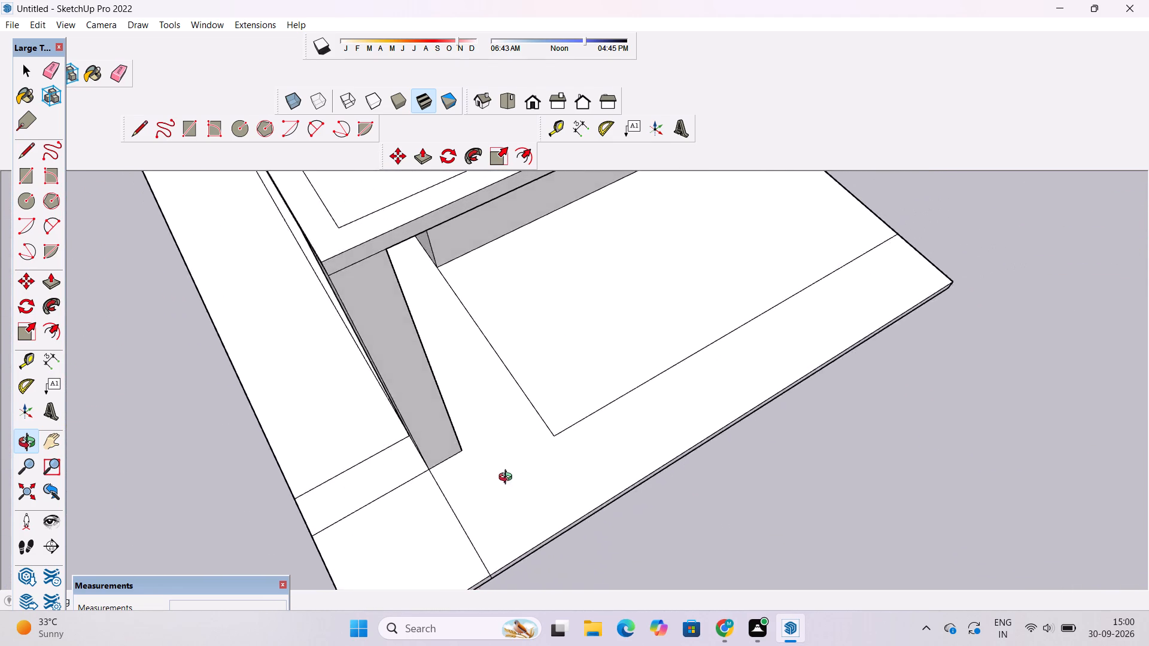
{"action": "left_click_drag", "start_coordinate": [508, 479], "coordinate": [379, 462], "text": "shift"}
{"action": "key", "text": "t"}
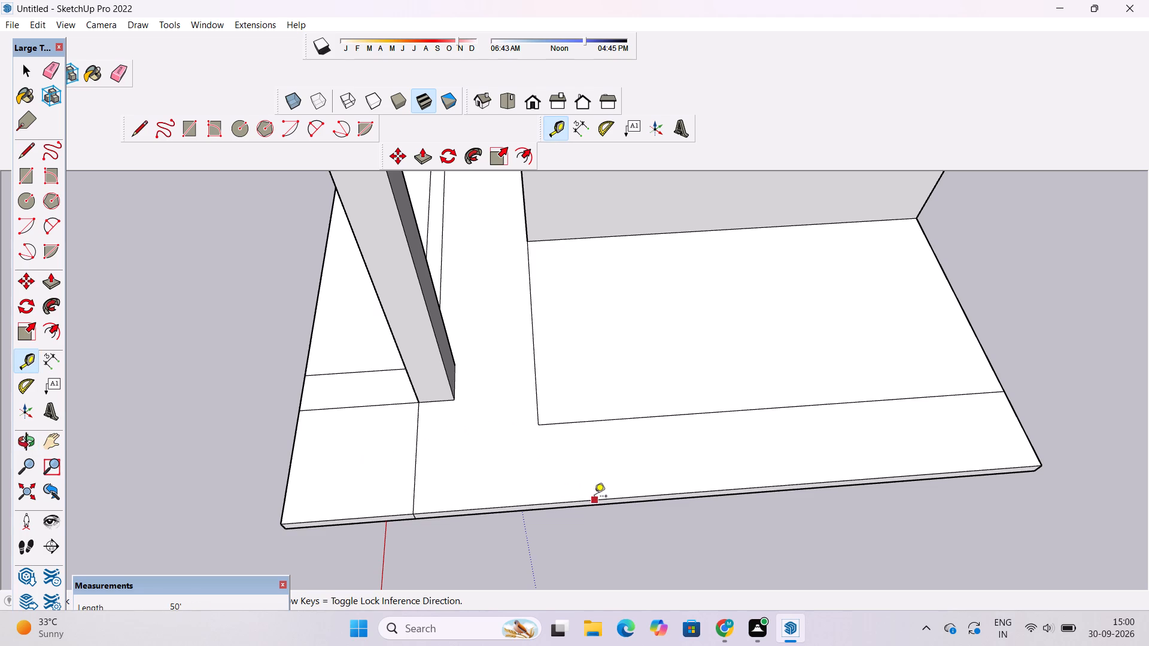
{"action": "left_click", "coordinate": [594, 498]}
{"action": "left_click", "coordinate": [457, 401]}
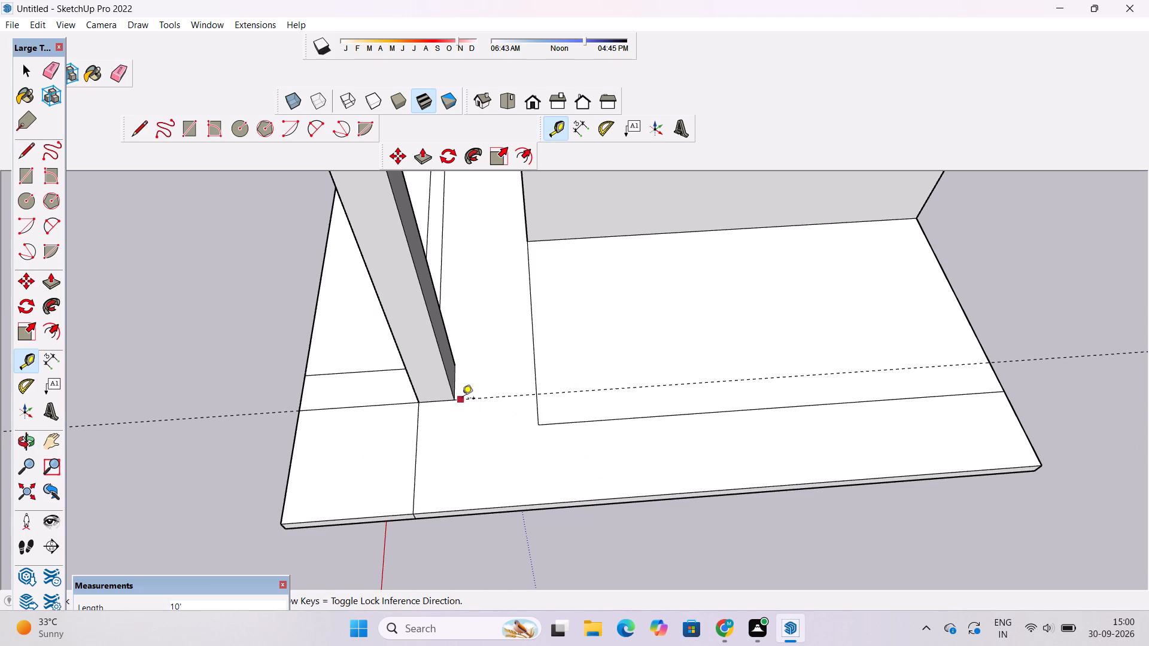
{"action": "key", "text": "space"}
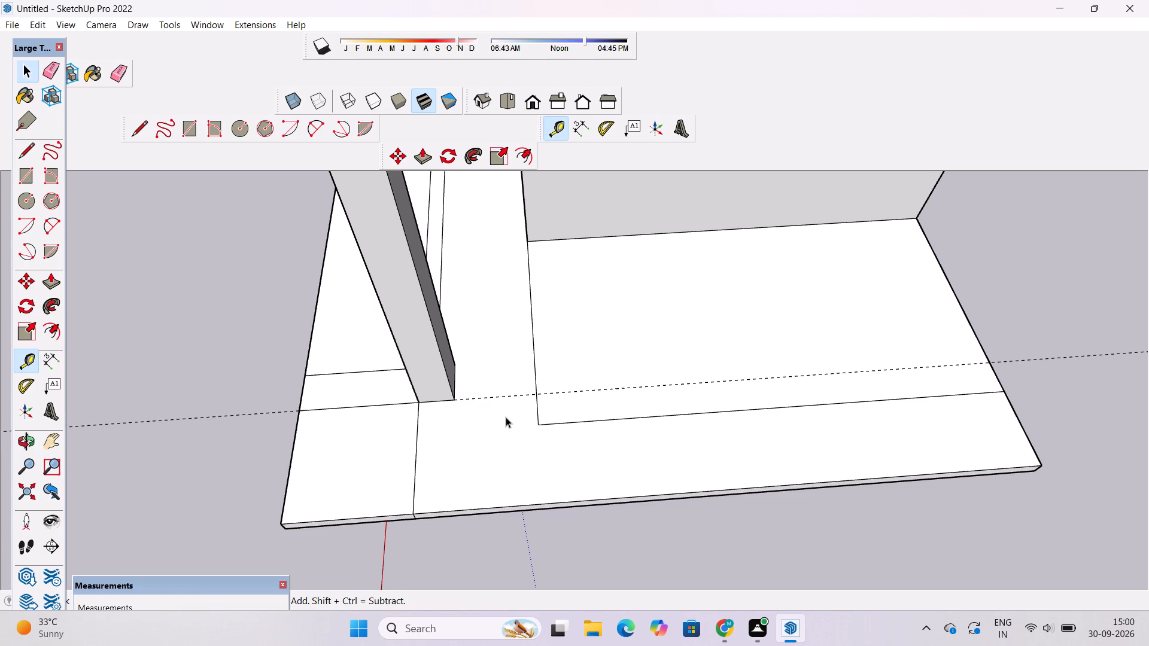
Erase the two lines that mark the inner rectangle on the base slab beside the column.
{"action": "key", "text": "e"}
{"action": "scroll", "coordinate": [506, 417], "scroll_direction": "up", "scroll_amount": 1}
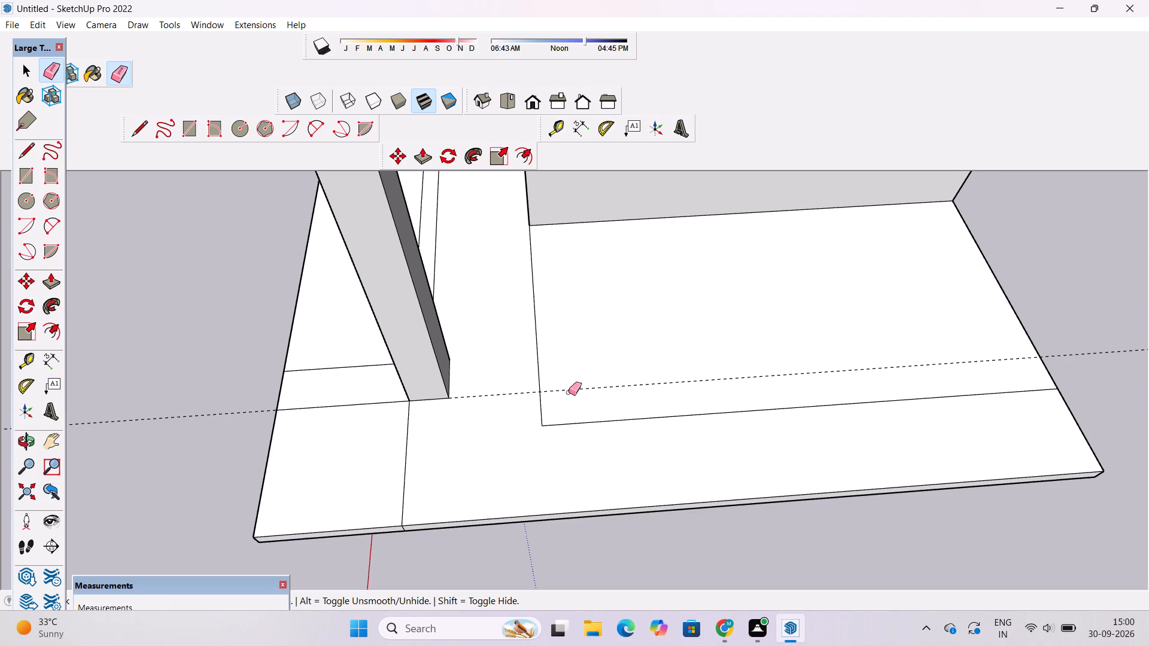
{"action": "left_click", "coordinate": [595, 418]}
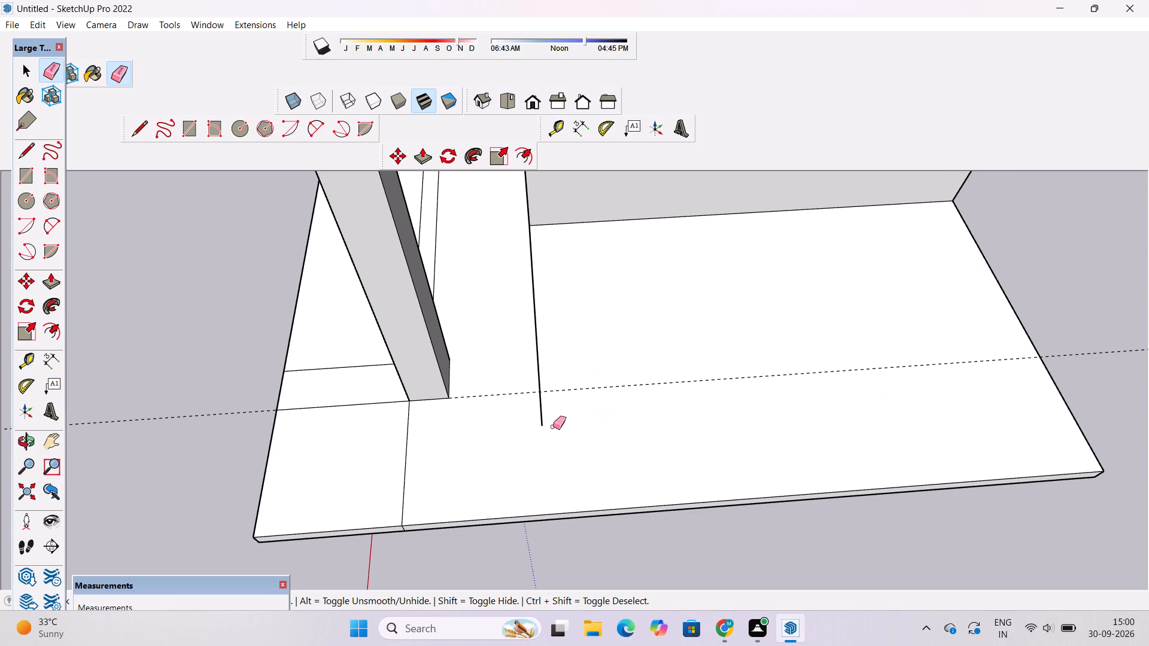
{"action": "left_click", "coordinate": [540, 411]}
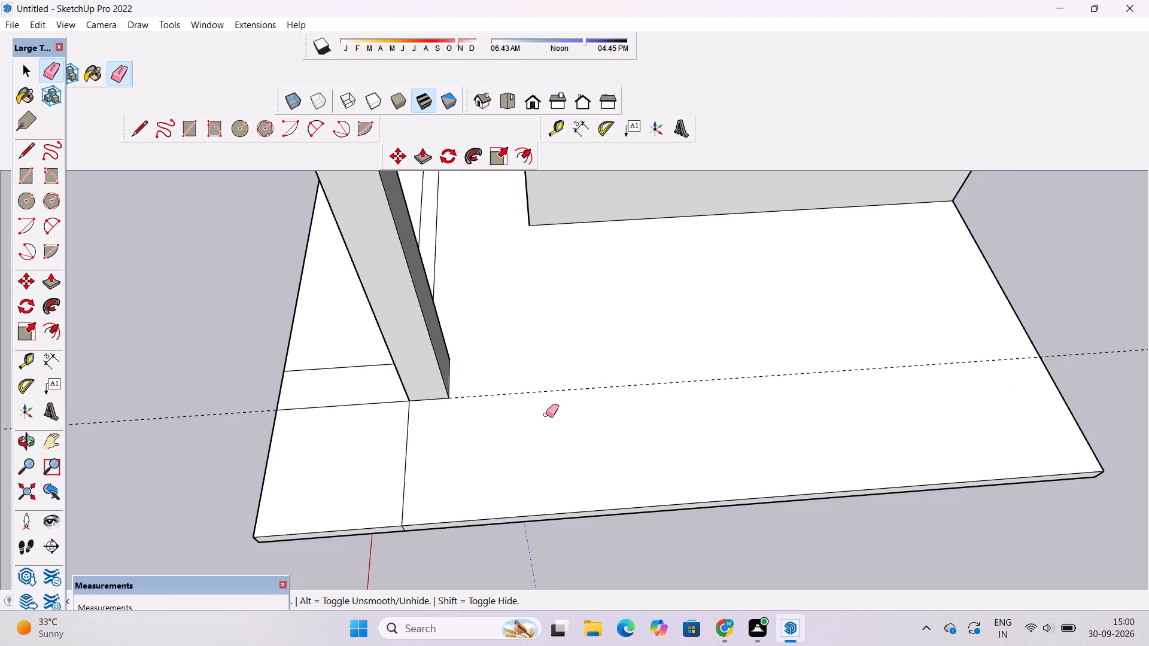
Draw a 47' line along the guide from the column's base corner to the base slab's rear edge.
{"action": "key", "text": "l"}
{"action": "left_click", "coordinate": [452, 398]}
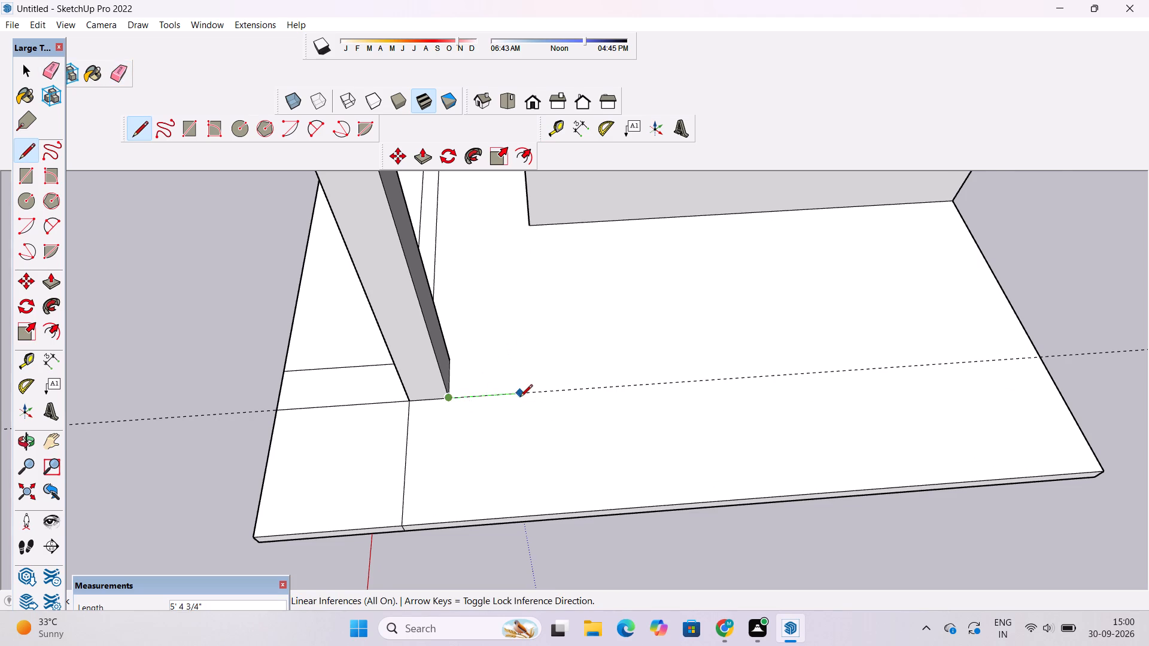
{"action": "scroll", "coordinate": [520, 398], "scroll_direction": "down", "scroll_amount": 4}
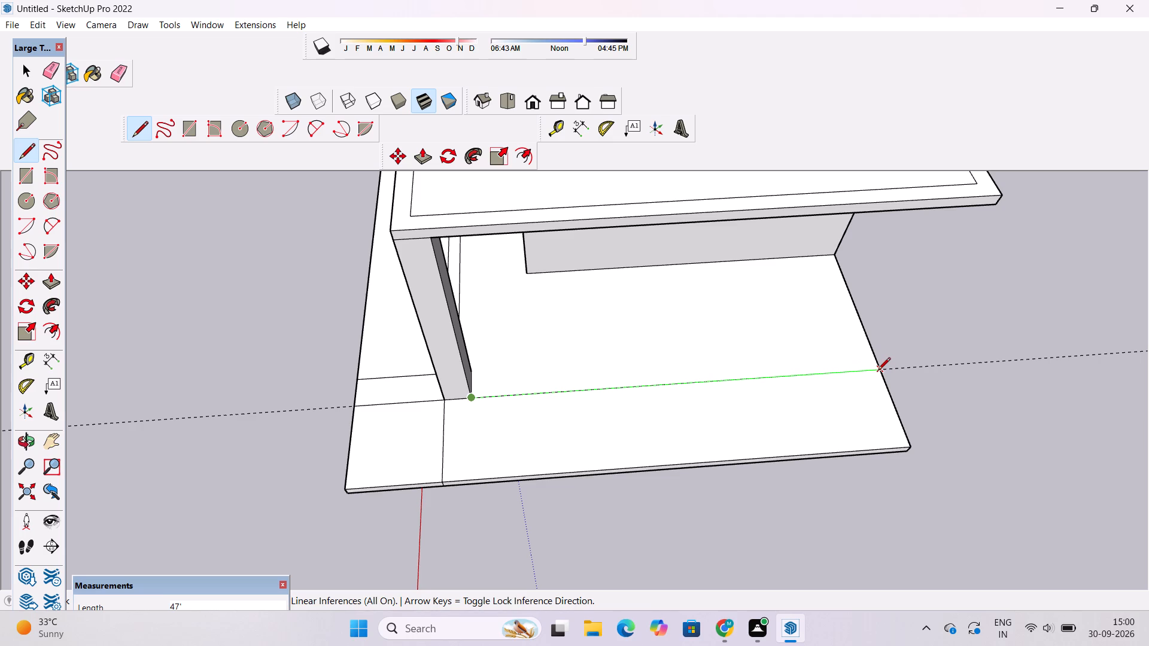
{"action": "left_click", "coordinate": [878, 371]}
Erase the guide line crossing the base slab.
{"action": "key", "text": "e"}
{"action": "left_click_drag", "start_coordinate": [997, 357], "coordinate": [998, 365]}
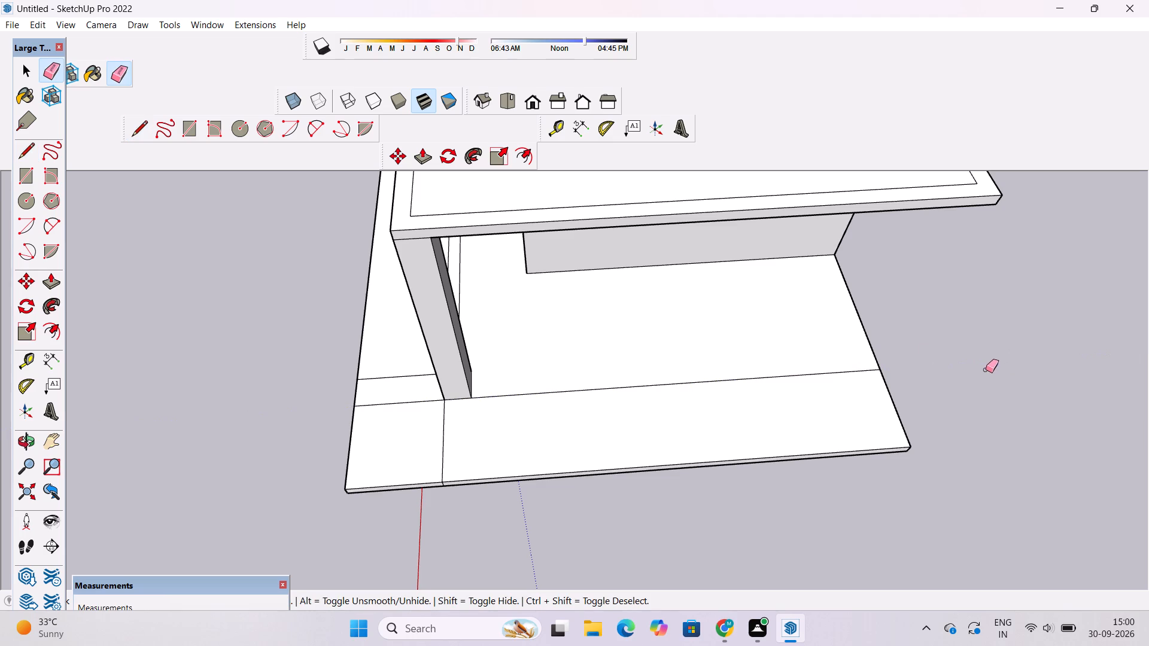
Examine the front elevation, entrance recess and column base from several angles.
{"action": "key", "text": "o"}
{"action": "scroll", "coordinate": [764, 376], "scroll_direction": "down", "scroll_amount": 7}
{"action": "left_click_drag", "start_coordinate": [465, 419], "coordinate": [847, 431]}
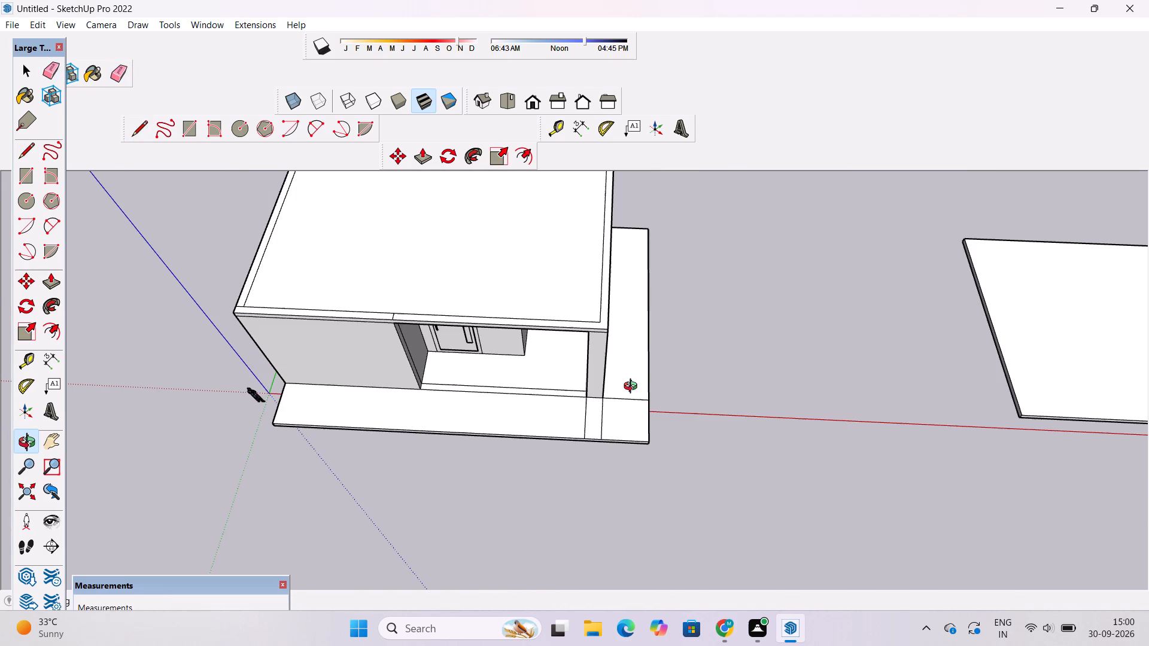
{"action": "left_click_drag", "start_coordinate": [633, 418], "coordinate": [619, 319]}
{"action": "left_click_drag", "start_coordinate": [537, 378], "coordinate": [637, 379], "text": "shift"}
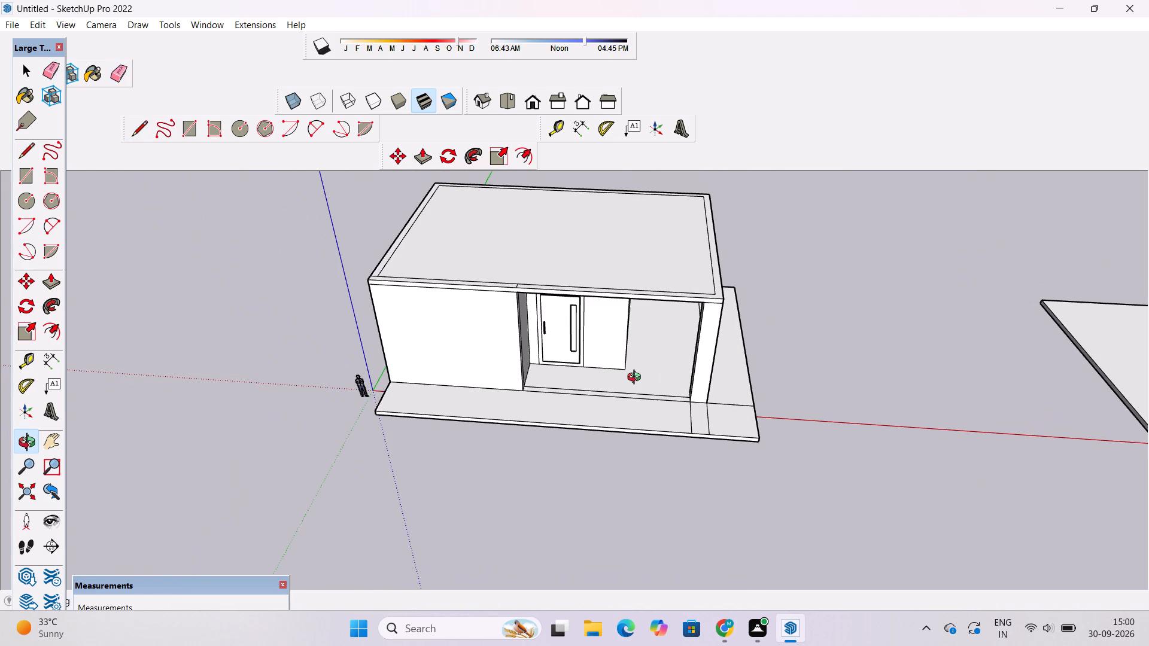
{"action": "scroll", "coordinate": [637, 379], "scroll_direction": "up", "scroll_amount": 3}
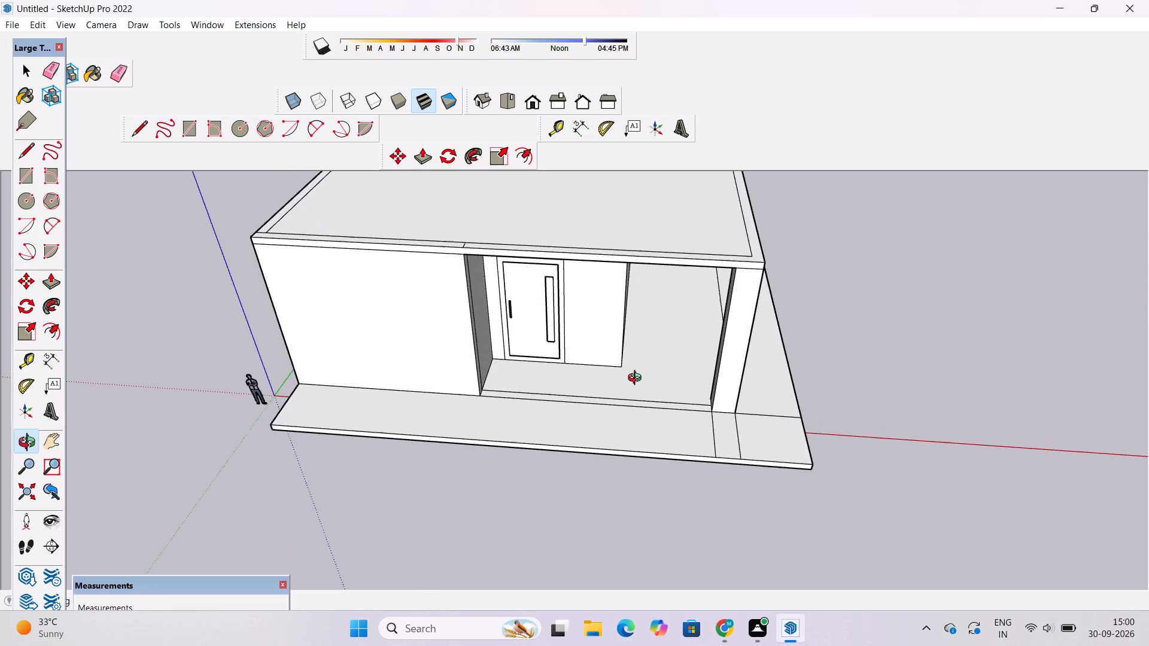
{"action": "left_click_drag", "start_coordinate": [627, 398], "coordinate": [722, 476]}
{"action": "scroll", "coordinate": [683, 421], "scroll_direction": "up", "scroll_amount": 3}
{"action": "left_click_drag", "start_coordinate": [683, 429], "coordinate": [682, 475], "text": "shift"}
{"action": "left_click_drag", "start_coordinate": [675, 491], "coordinate": [676, 364]}
{"action": "scroll", "coordinate": [658, 392], "scroll_direction": "up", "scroll_amount": 3}
{"action": "left_click_drag", "start_coordinate": [592, 447], "coordinate": [775, 423]}
{"action": "left_click_drag", "start_coordinate": [775, 423], "coordinate": [530, 420]}
{"action": "scroll", "coordinate": [505, 410], "scroll_direction": "down", "scroll_amount": 4}
Push/Pull the roof's border strip, excluding the section over the solid front wall, up 14' to form the upper-storey walls.
{"action": "left_click_drag", "start_coordinate": [518, 406], "coordinate": [546, 548], "text": "shift"}
{"action": "left_click_drag", "start_coordinate": [522, 308], "coordinate": [563, 470]}
{"action": "left_click_drag", "start_coordinate": [552, 482], "coordinate": [543, 465]}
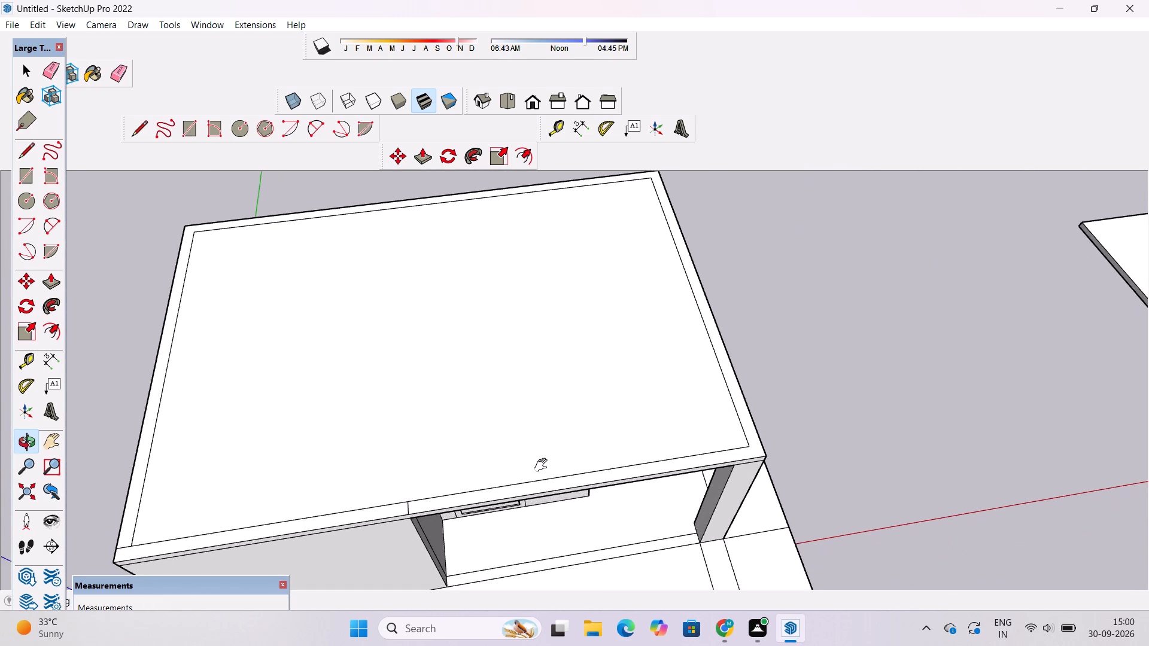
{"action": "left_click_drag", "start_coordinate": [543, 465], "coordinate": [505, 346]}
{"action": "key", "text": "p"}
{"action": "scroll", "coordinate": [514, 395], "scroll_direction": "up", "scroll_amount": 2}
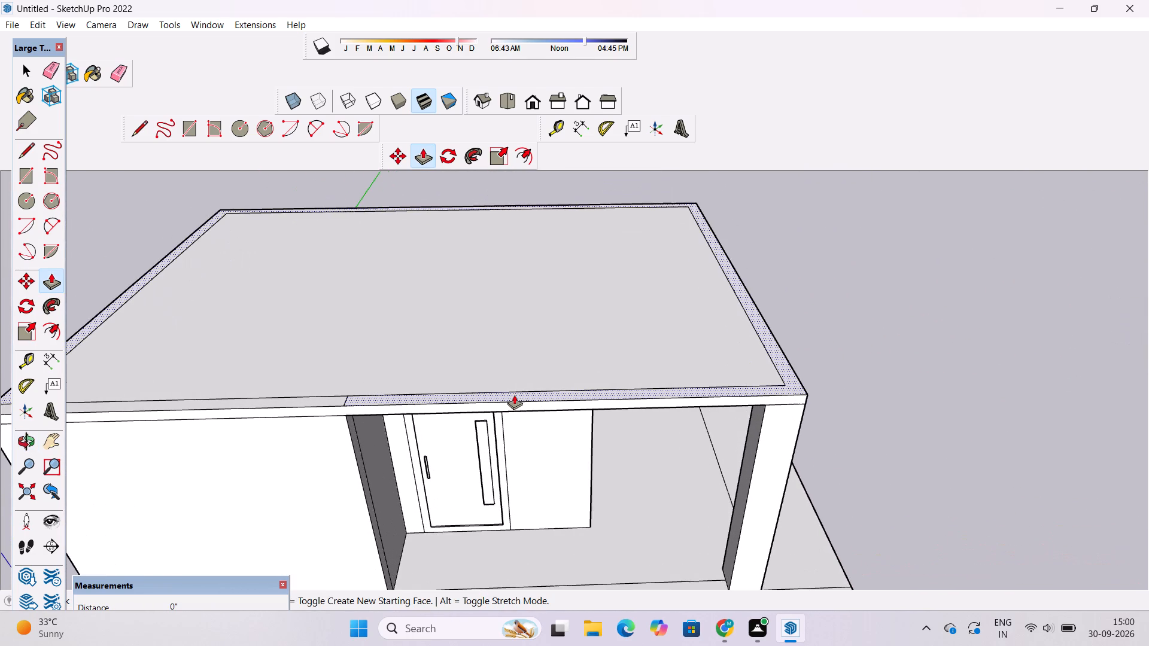
{"action": "left_click", "coordinate": [515, 395]}
{"action": "scroll", "coordinate": [516, 384], "scroll_direction": "down", "scroll_amount": 3}
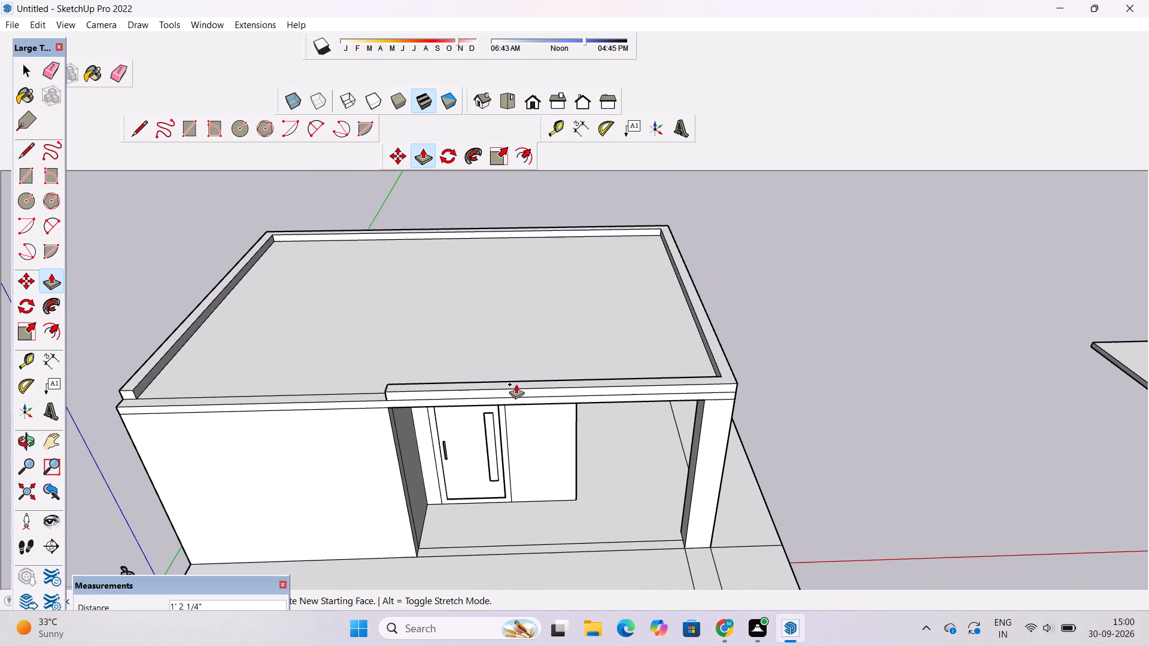
{"action": "key", "text": "o"}
{"action": "left_click_drag", "start_coordinate": [515, 367], "coordinate": [506, 270]}
{"action": "left_click_drag", "start_coordinate": [506, 297], "coordinate": [509, 304], "text": "shift"}
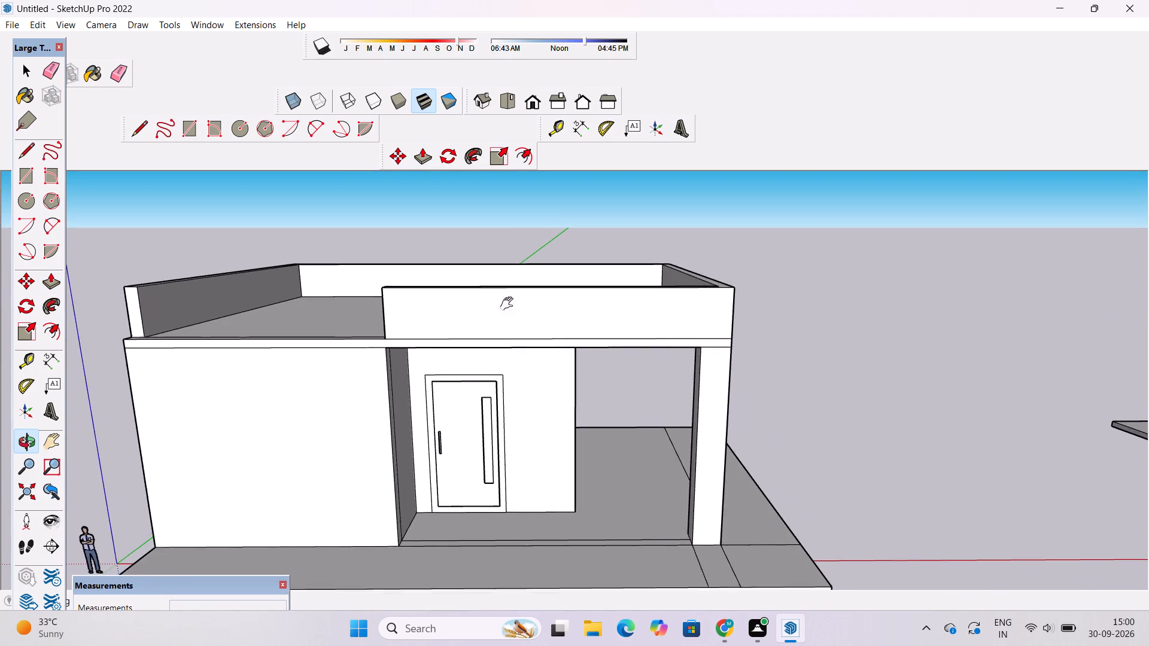
{"action": "left_click_drag", "start_coordinate": [509, 304], "coordinate": [538, 352], "text": "shift"}
{"action": "left_click_drag", "start_coordinate": [547, 372], "coordinate": [557, 389], "text": "shift"}
{"action": "key", "text": "p"}
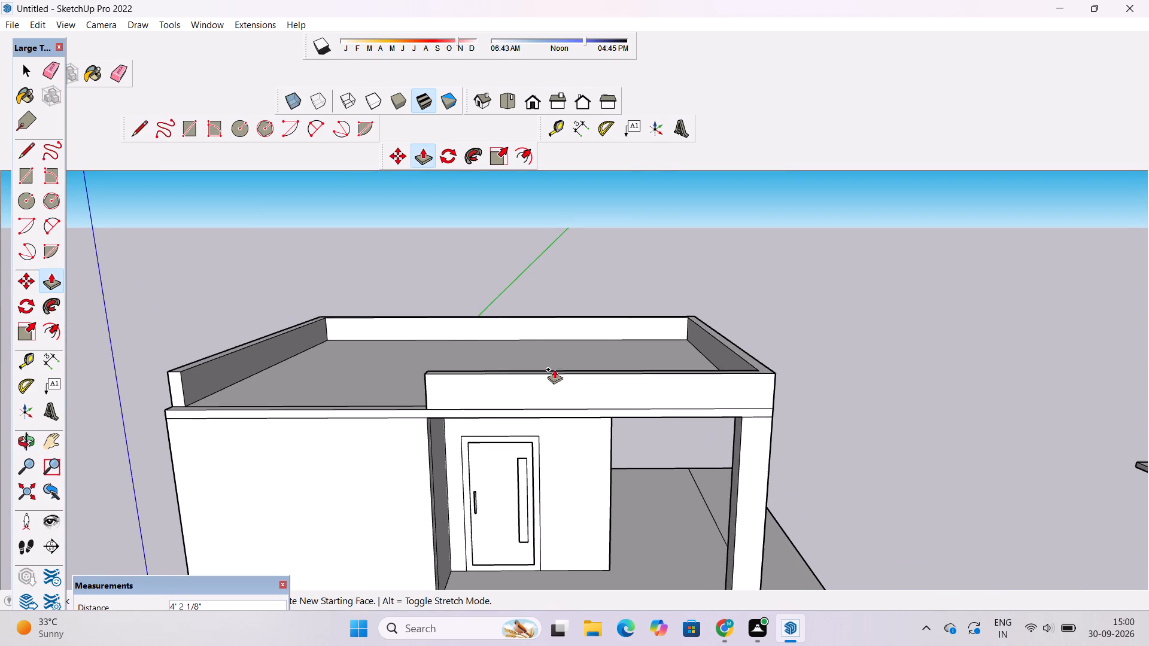
{"action": "scroll", "coordinate": [548, 348], "scroll_direction": "down", "scroll_amount": 1}
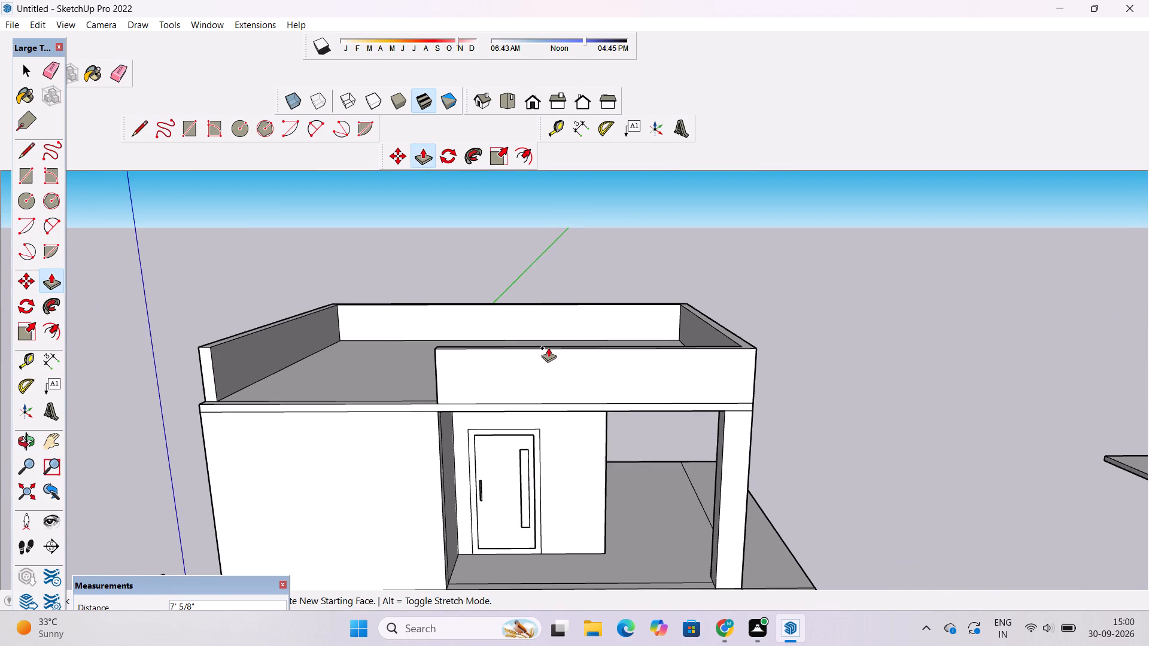
{"action": "scroll", "coordinate": [548, 348], "scroll_direction": "down", "scroll_amount": 4}
{"action": "scroll", "coordinate": [543, 331], "scroll_direction": "up", "scroll_amount": 1}
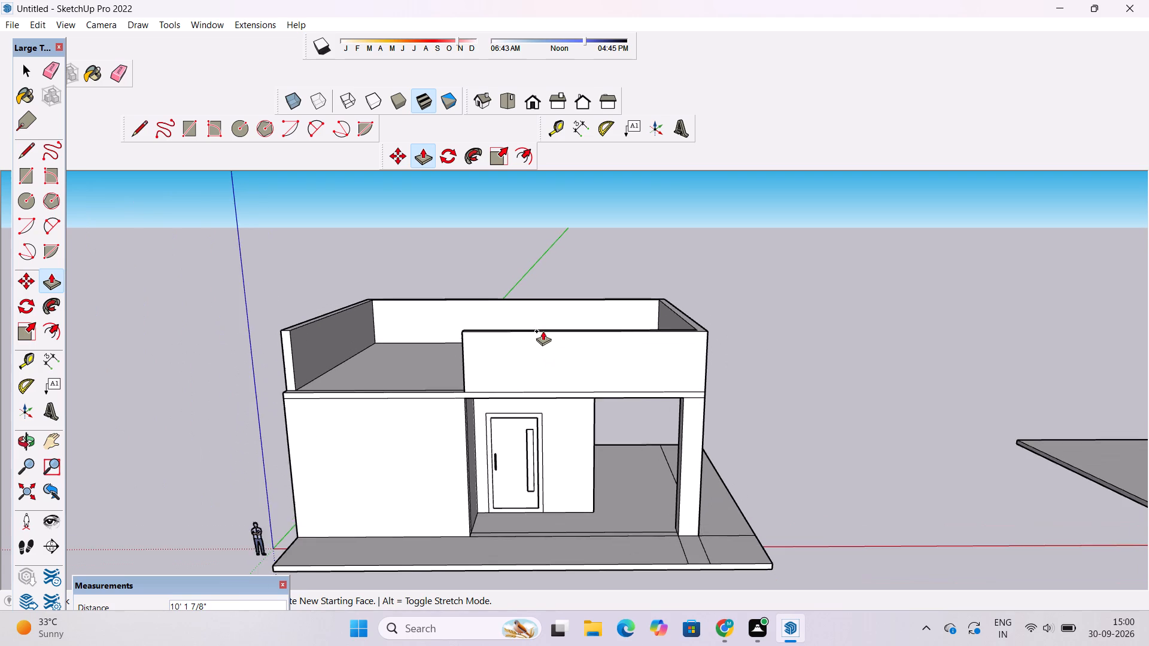
{"action": "scroll", "coordinate": [543, 331], "scroll_direction": "up", "scroll_amount": 1}
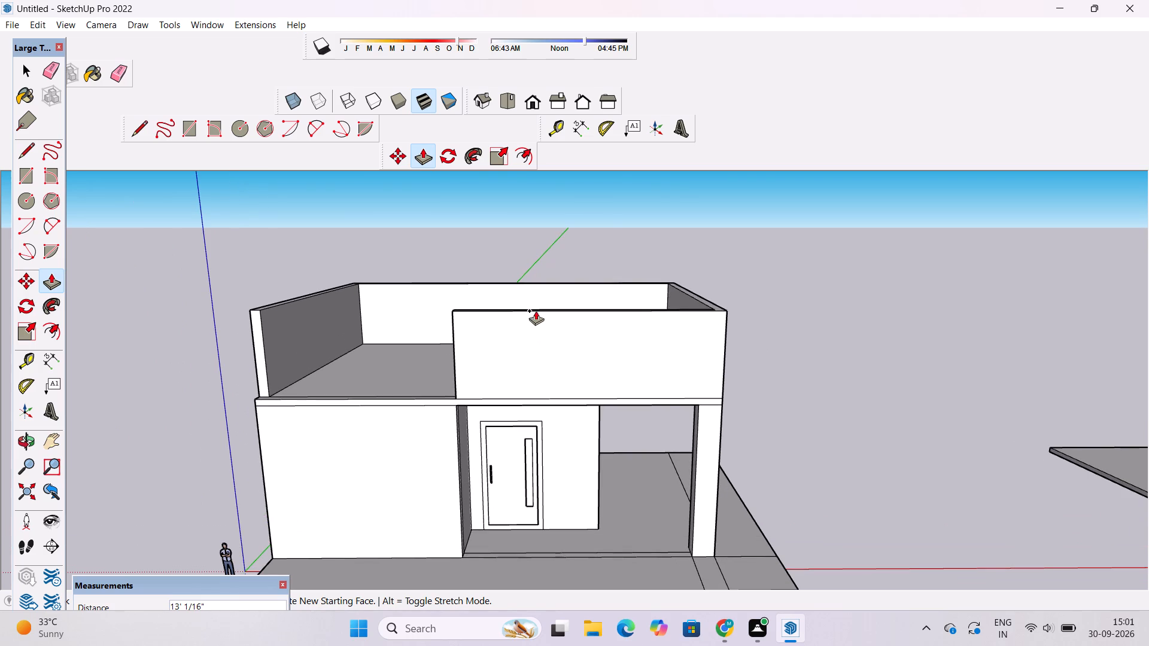
{"action": "type", "text": "14"}
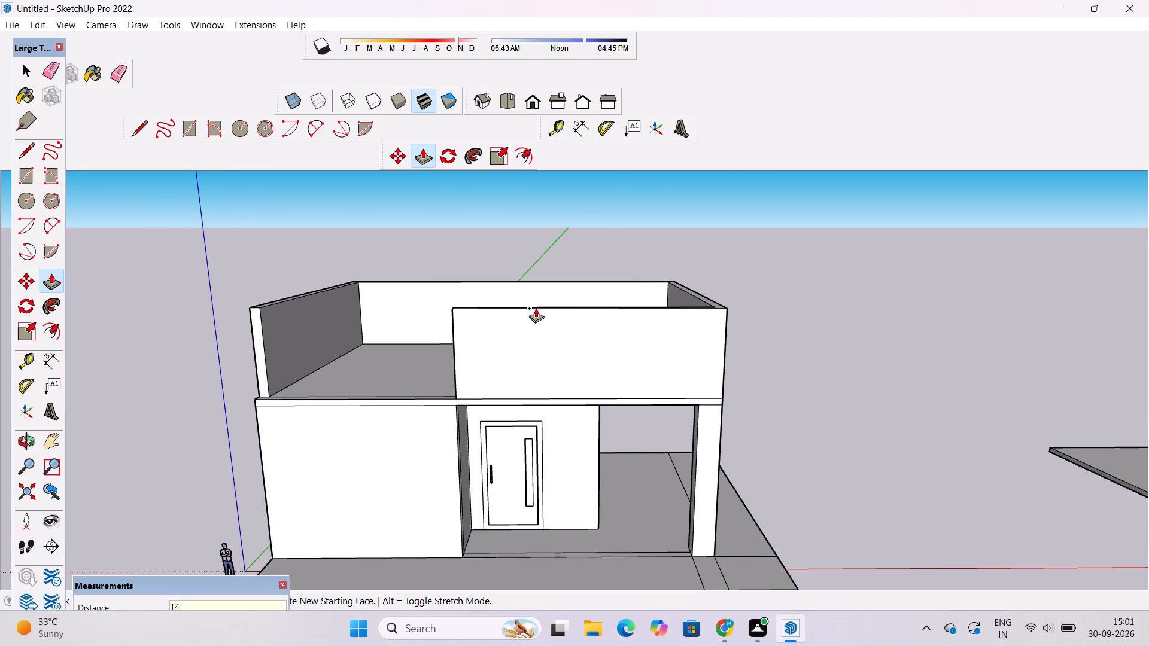
{"action": "key", "text": "apostrophe"}
{"action": "key", "text": "Return"}
Push/Pull the remaining front border strip up 14', level with the top of the adjoining upper wall.
{"action": "key", "text": "o"}
{"action": "scroll", "coordinate": [536, 308], "scroll_direction": "down", "scroll_amount": 6}
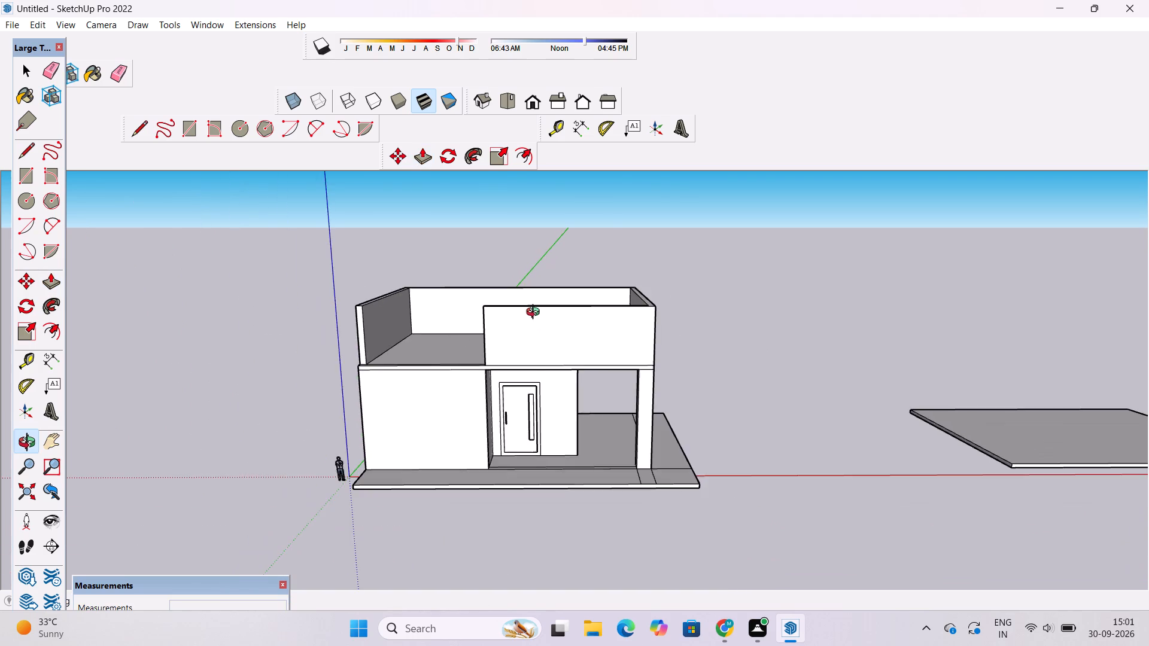
{"action": "left_click_drag", "start_coordinate": [536, 334], "coordinate": [563, 458]}
{"action": "scroll", "coordinate": [530, 430], "scroll_direction": "up", "scroll_amount": 2}
{"action": "left_click_drag", "start_coordinate": [522, 405], "coordinate": [535, 397], "text": "shift"}
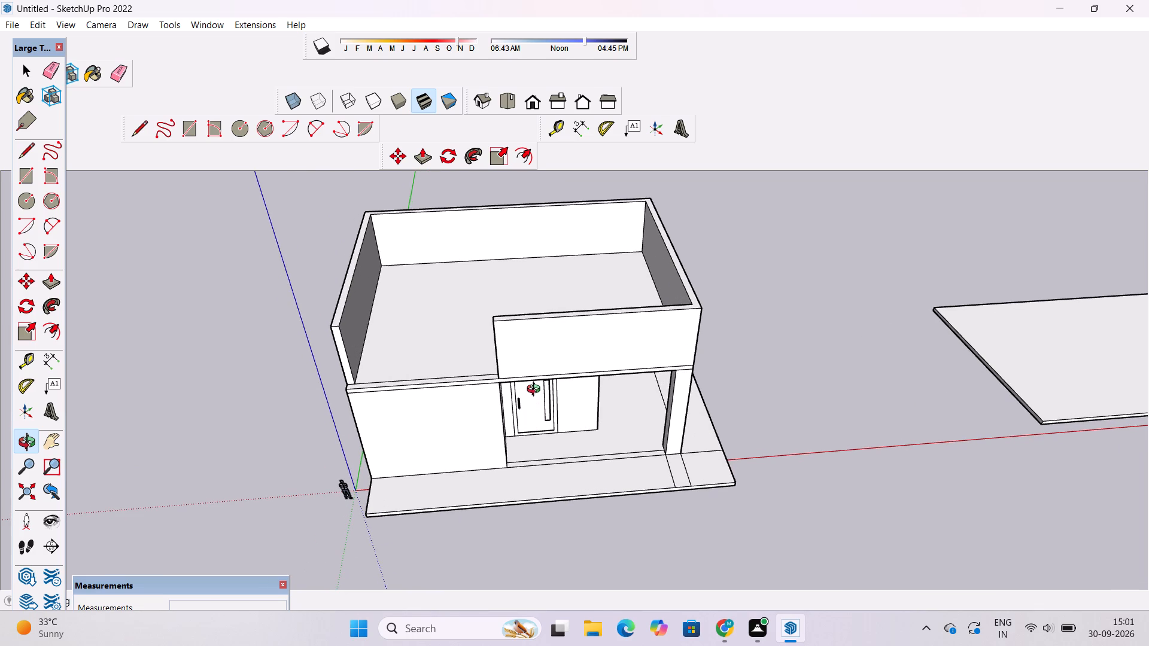
{"action": "left_click_drag", "start_coordinate": [530, 386], "coordinate": [598, 387]}
{"action": "left_click_drag", "start_coordinate": [580, 400], "coordinate": [459, 380]}
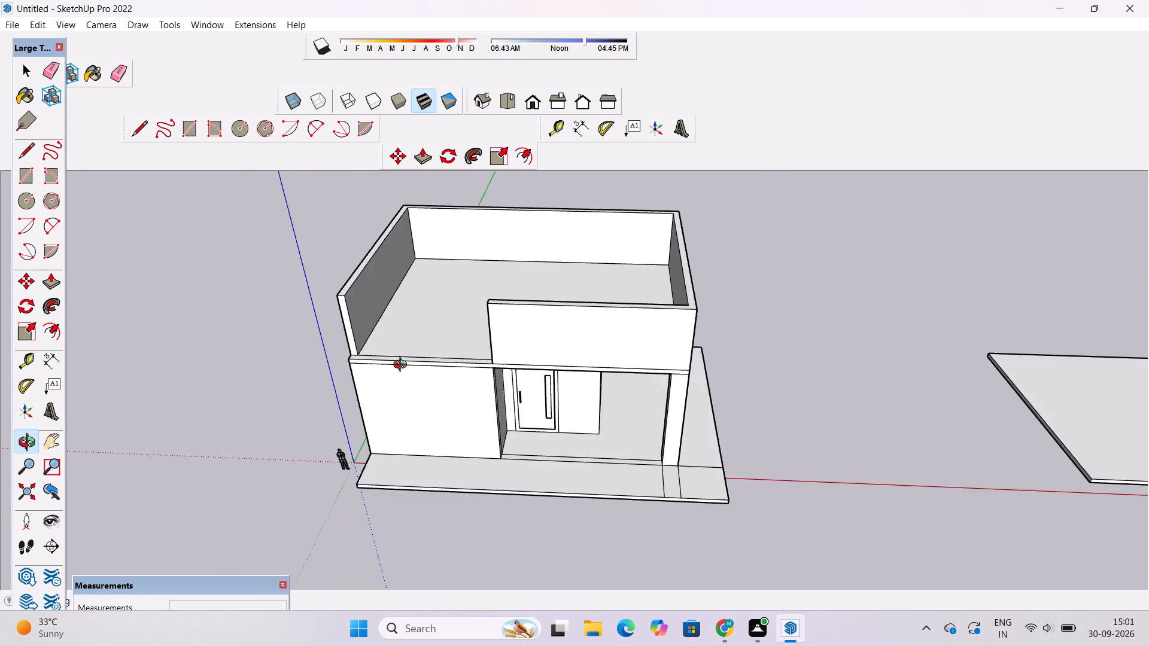
{"action": "scroll", "coordinate": [386, 359], "scroll_direction": "up", "scroll_amount": 4}
{"action": "left_click_drag", "start_coordinate": [393, 359], "coordinate": [445, 375]}
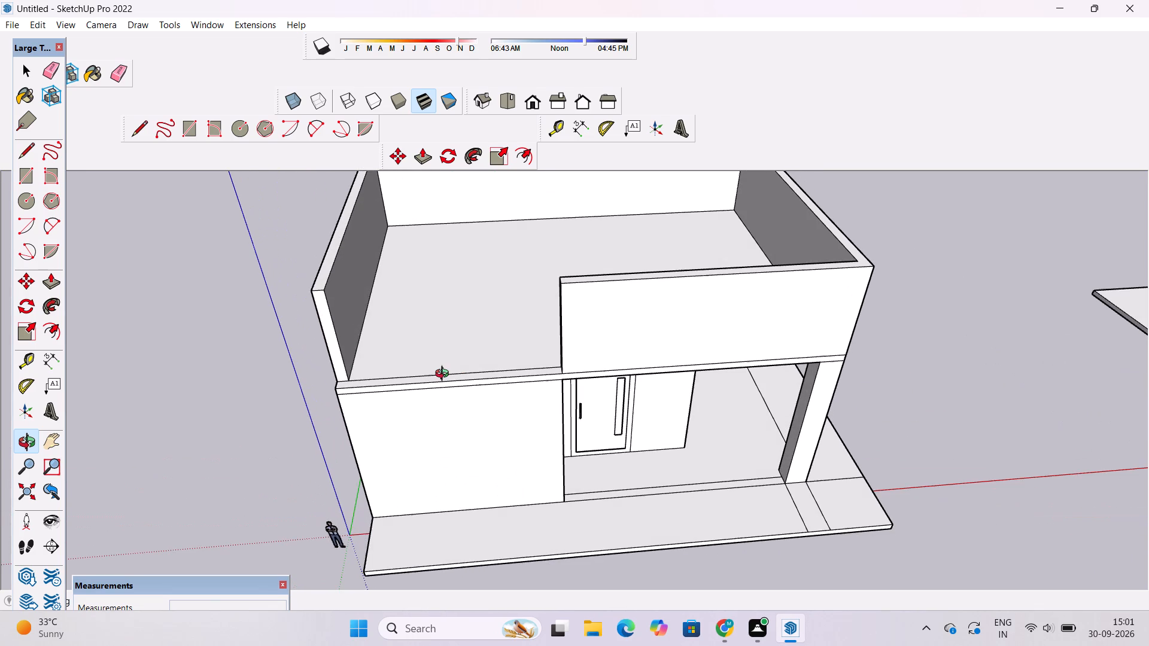
{"action": "left_click_drag", "start_coordinate": [437, 370], "coordinate": [471, 373], "text": "shift"}
{"action": "scroll", "coordinate": [462, 357], "scroll_direction": "up", "scroll_amount": 1}
{"action": "left_click_drag", "start_coordinate": [465, 371], "coordinate": [522, 415], "text": "shift"}
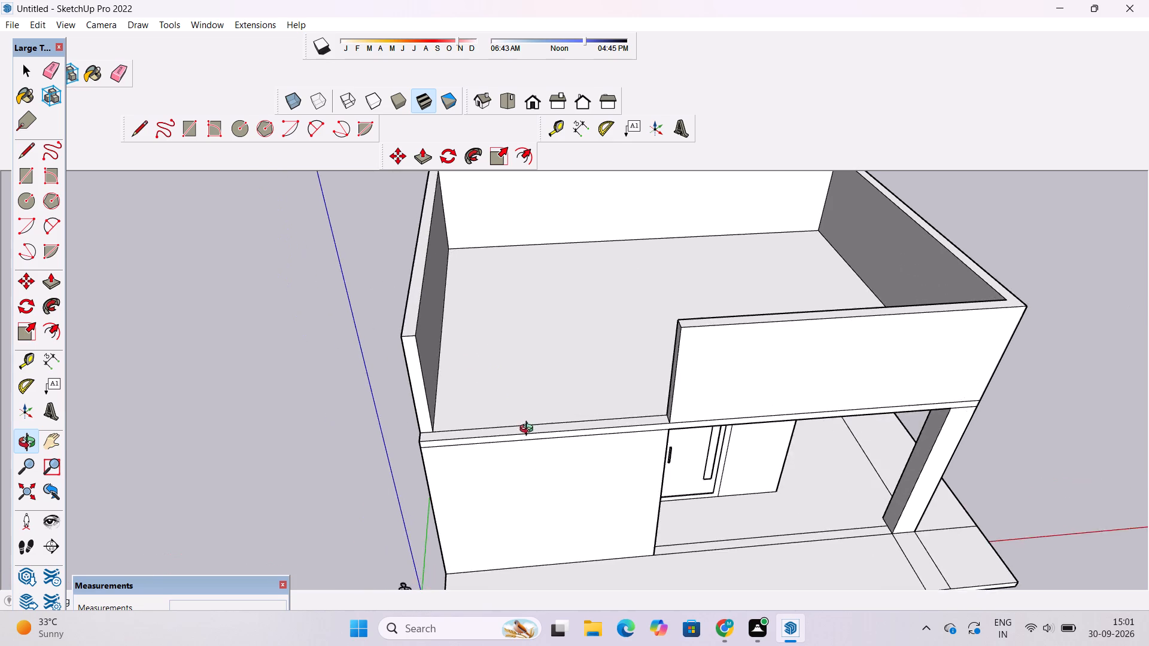
{"action": "left_click_drag", "start_coordinate": [530, 432], "coordinate": [577, 537]}
{"action": "scroll", "coordinate": [558, 516], "scroll_direction": "up", "scroll_amount": 4}
{"action": "left_click_drag", "start_coordinate": [557, 513], "coordinate": [560, 487], "text": "shift"}
{"action": "left_click_drag", "start_coordinate": [572, 501], "coordinate": [582, 513]}
{"action": "key", "text": "p"}
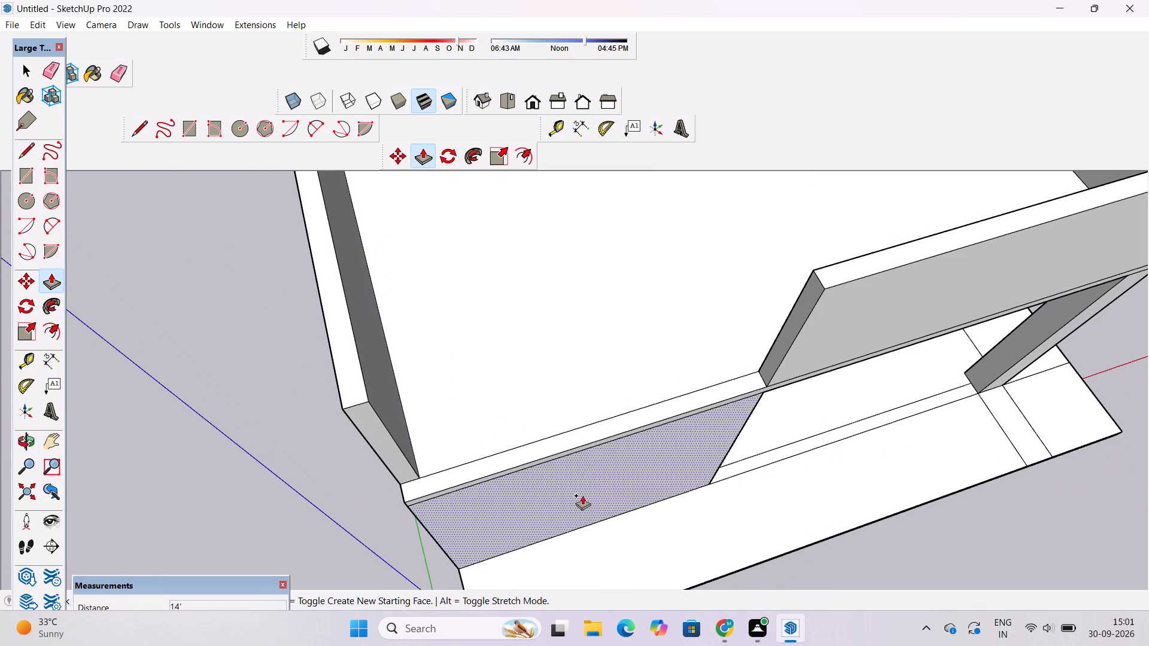
{"action": "left_click", "coordinate": [602, 431]}
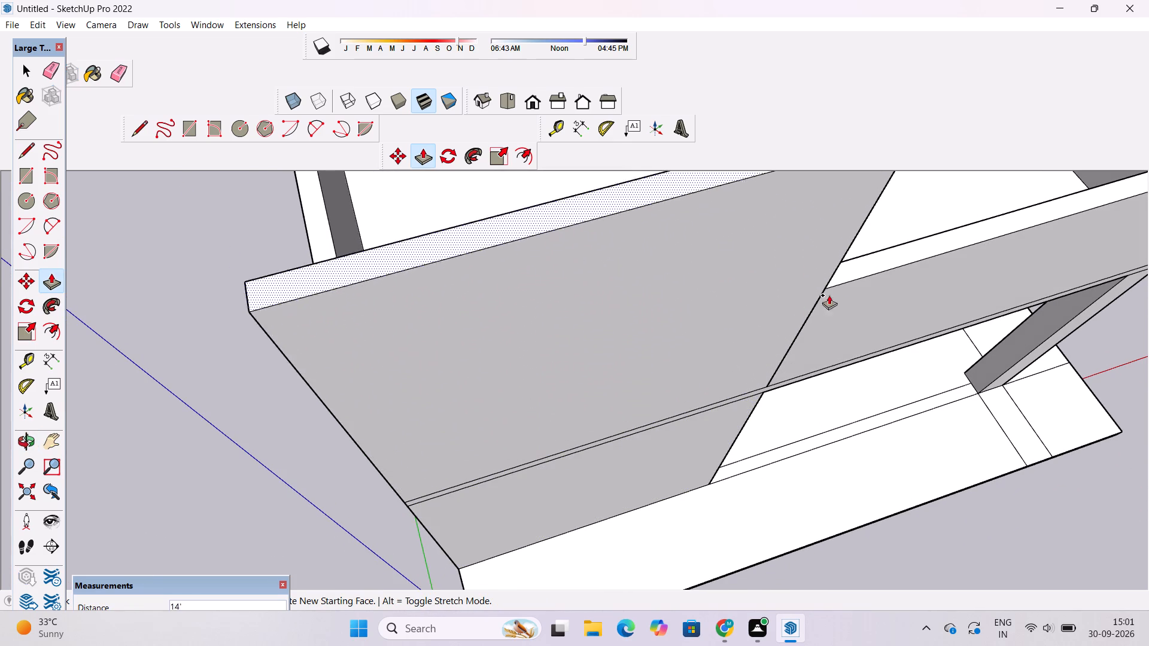
{"action": "left_click", "coordinate": [863, 276]}
Examine the closed upper-storey walls and the front elevation from several angles.
{"action": "key", "text": "o"}
{"action": "scroll", "coordinate": [785, 345], "scroll_direction": "down", "scroll_amount": 6}
{"action": "left_click_drag", "start_coordinate": [754, 441], "coordinate": [742, 418]}
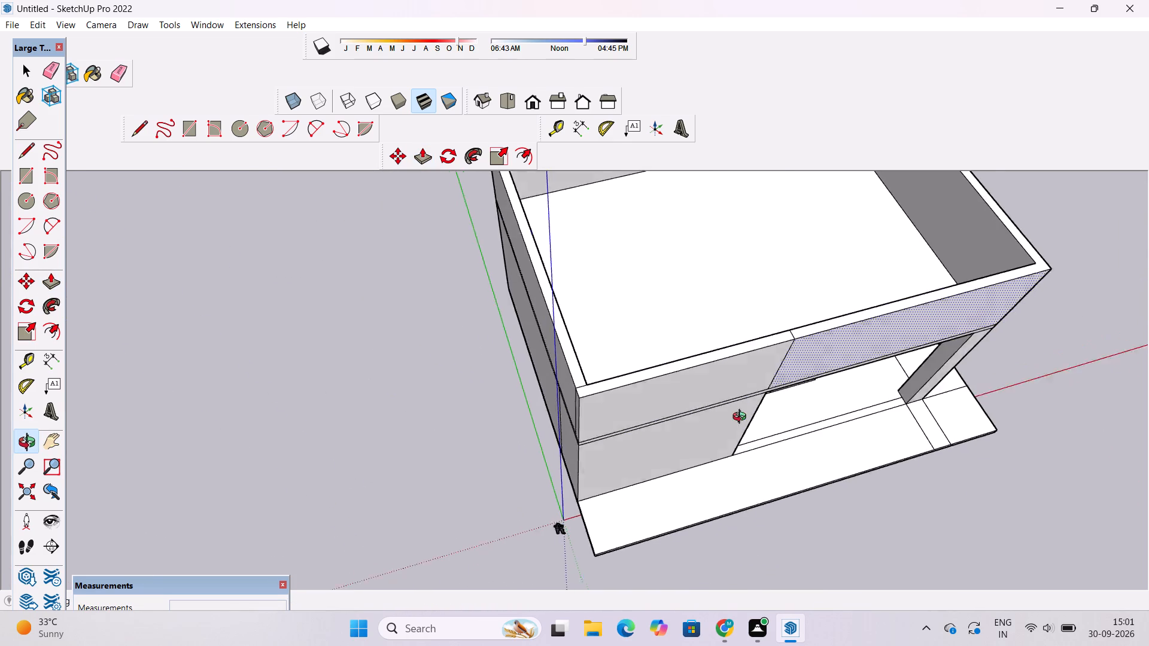
{"action": "left_click_drag", "start_coordinate": [742, 418], "coordinate": [633, 227]}
{"action": "left_click_drag", "start_coordinate": [619, 358], "coordinate": [679, 386], "text": "shift"}
{"action": "left_click_drag", "start_coordinate": [680, 391], "coordinate": [747, 389]}
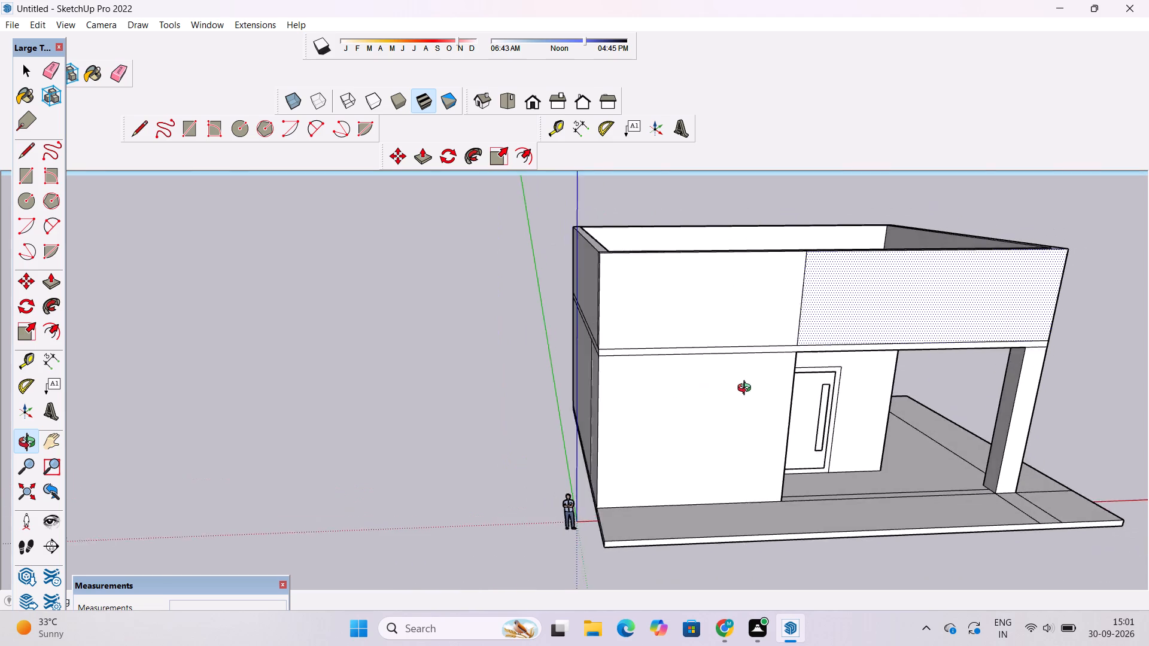
{"action": "left_click_drag", "start_coordinate": [747, 389], "coordinate": [779, 385]}
{"action": "left_click_drag", "start_coordinate": [767, 385], "coordinate": [757, 395], "text": "shift"}
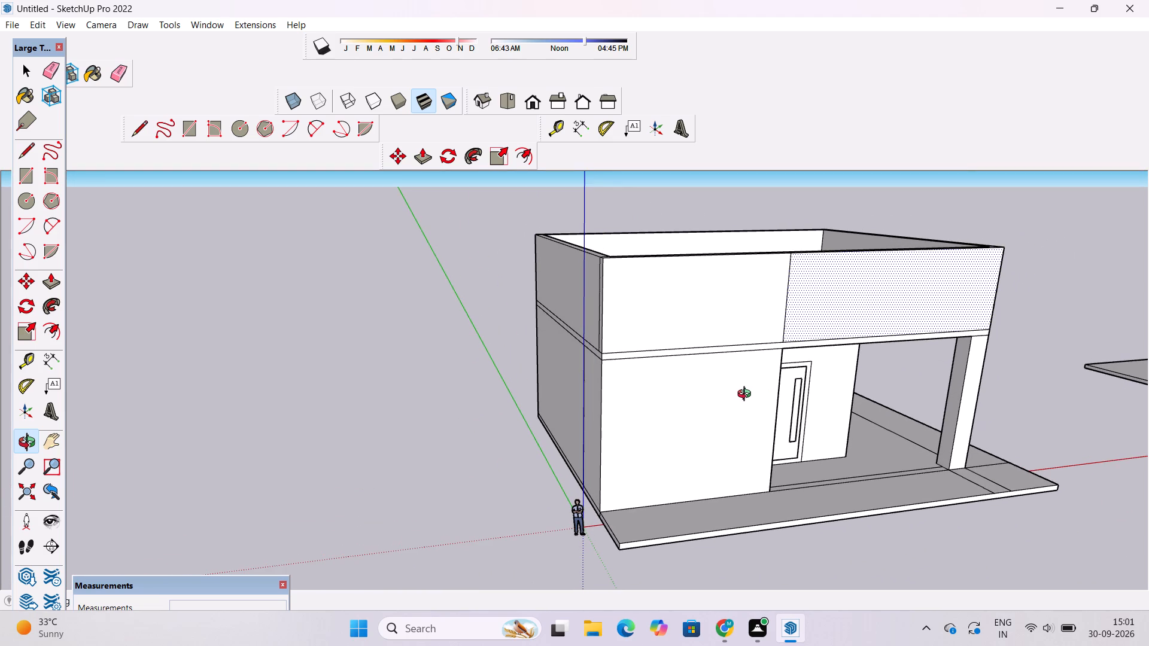
{"action": "scroll", "coordinate": [747, 395], "scroll_direction": "down", "scroll_amount": 4}
{"action": "left_click_drag", "start_coordinate": [729, 404], "coordinate": [570, 416], "text": "shift"}
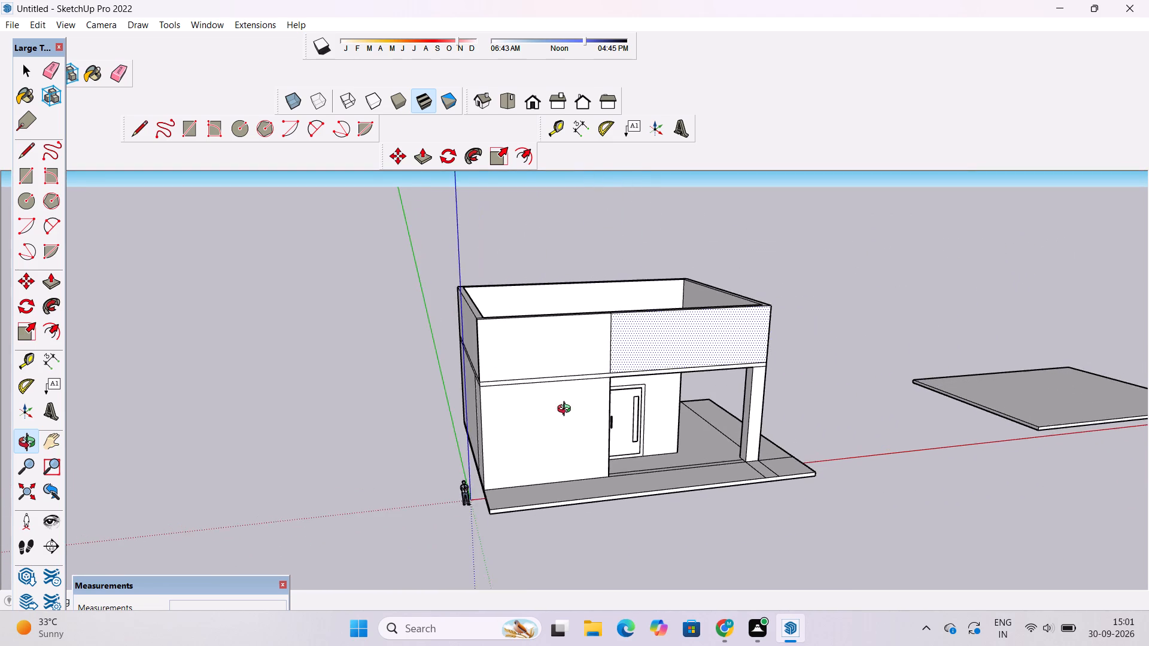
{"action": "scroll", "coordinate": [567, 406], "scroll_direction": "up", "scroll_amount": 5}
{"action": "left_click_drag", "start_coordinate": [602, 384], "coordinate": [567, 372]}
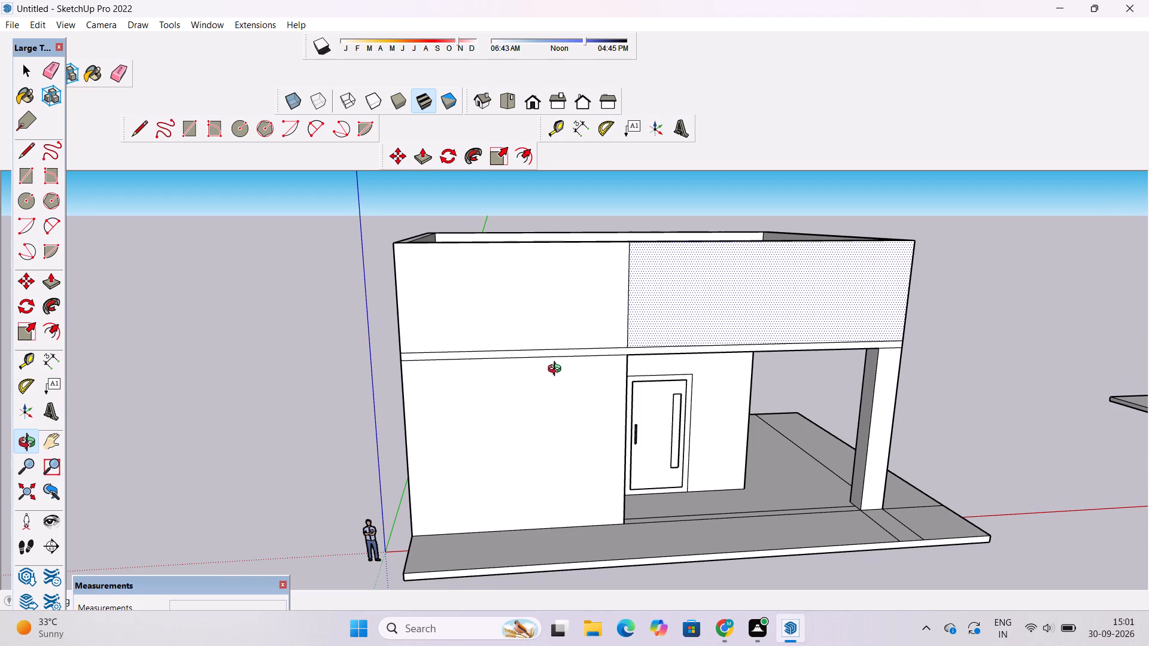
Place a guide line 15' from the outer side edge of the upper storey, crossing the front wall's top.
{"action": "left_click_drag", "start_coordinate": [557, 370], "coordinate": [568, 471], "text": "shift"}
{"action": "left_click_drag", "start_coordinate": [542, 373], "coordinate": [561, 522]}
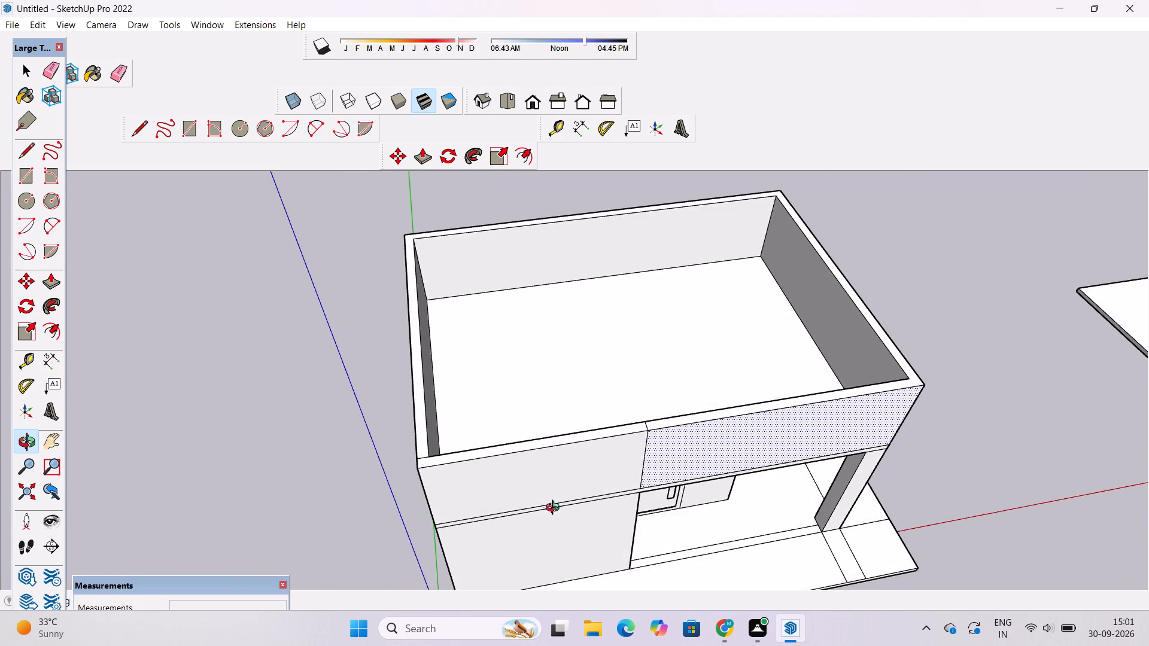
{"action": "scroll", "coordinate": [521, 486], "scroll_direction": "up", "scroll_amount": 3}
{"action": "left_click_drag", "start_coordinate": [515, 484], "coordinate": [554, 433], "text": "shift"}
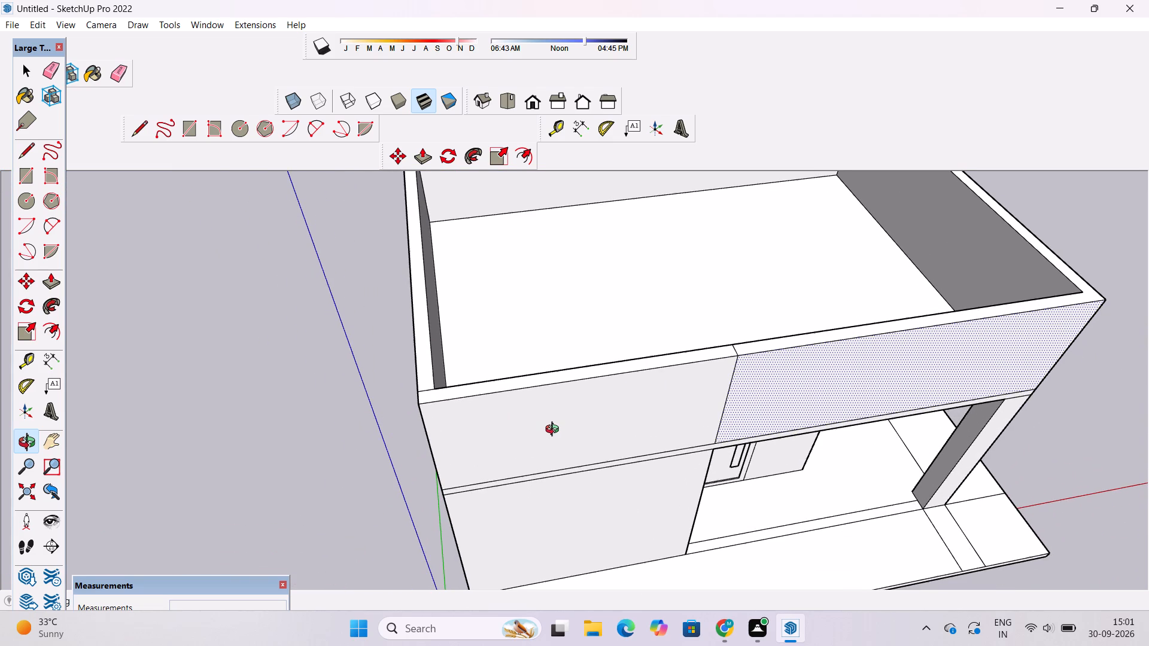
{"action": "left_click_drag", "start_coordinate": [555, 431], "coordinate": [546, 503]}
{"action": "scroll", "coordinate": [424, 471], "scroll_direction": "up", "scroll_amount": 2}
{"action": "key", "text": "t"}
{"action": "scroll", "coordinate": [410, 466], "scroll_direction": "up", "scroll_amount": 5}
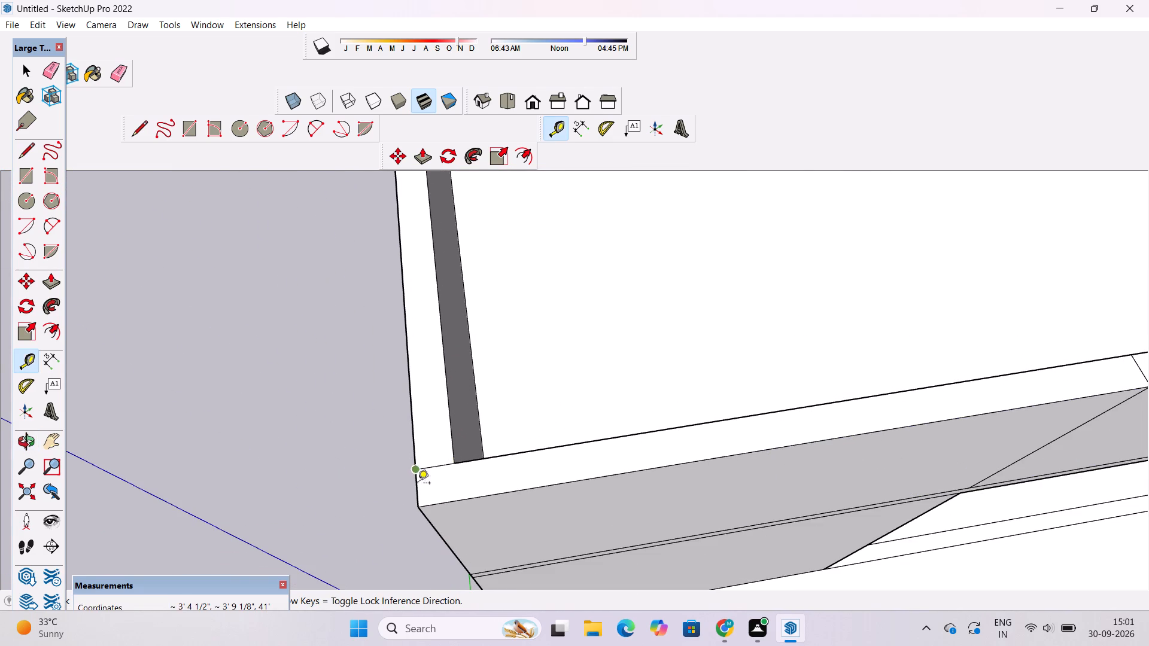
{"action": "left_click", "coordinate": [417, 489]}
{"action": "scroll", "coordinate": [417, 489], "scroll_direction": "down", "scroll_amount": 4}
{"action": "scroll", "coordinate": [470, 473], "scroll_direction": "down", "scroll_amount": 4}
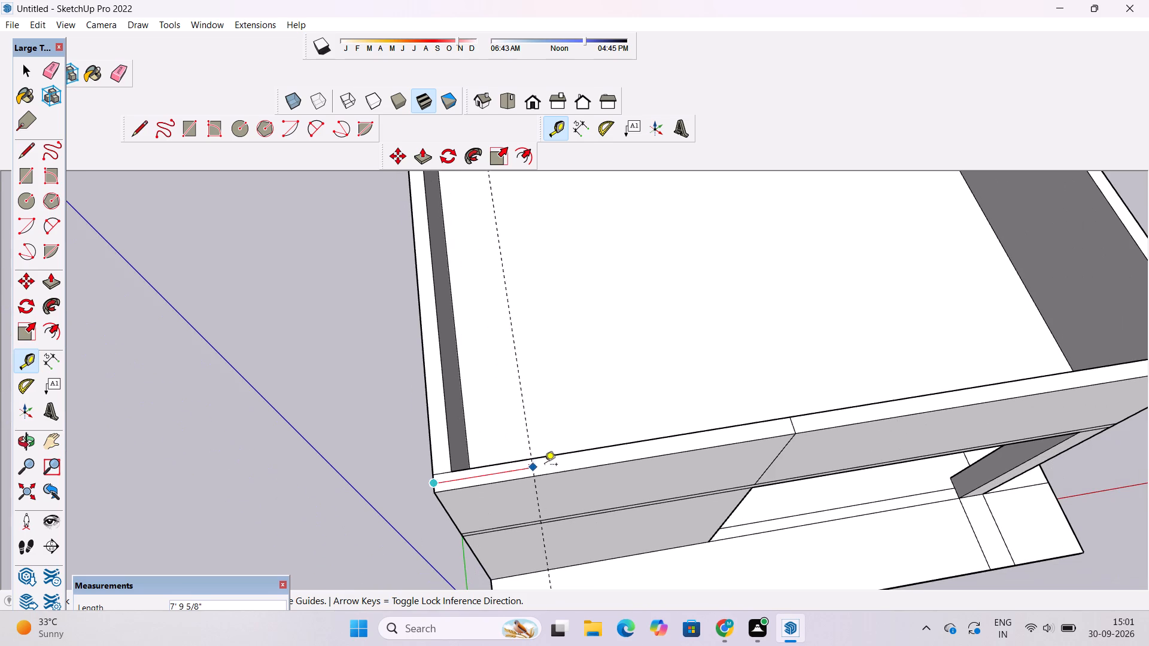
{"action": "left_click", "coordinate": [621, 464]}
Draw a 1' 6" line along the guide across the top of the upper front wall.
{"action": "key", "text": "l"}
{"action": "scroll", "coordinate": [619, 467], "scroll_direction": "up", "scroll_amount": 5}
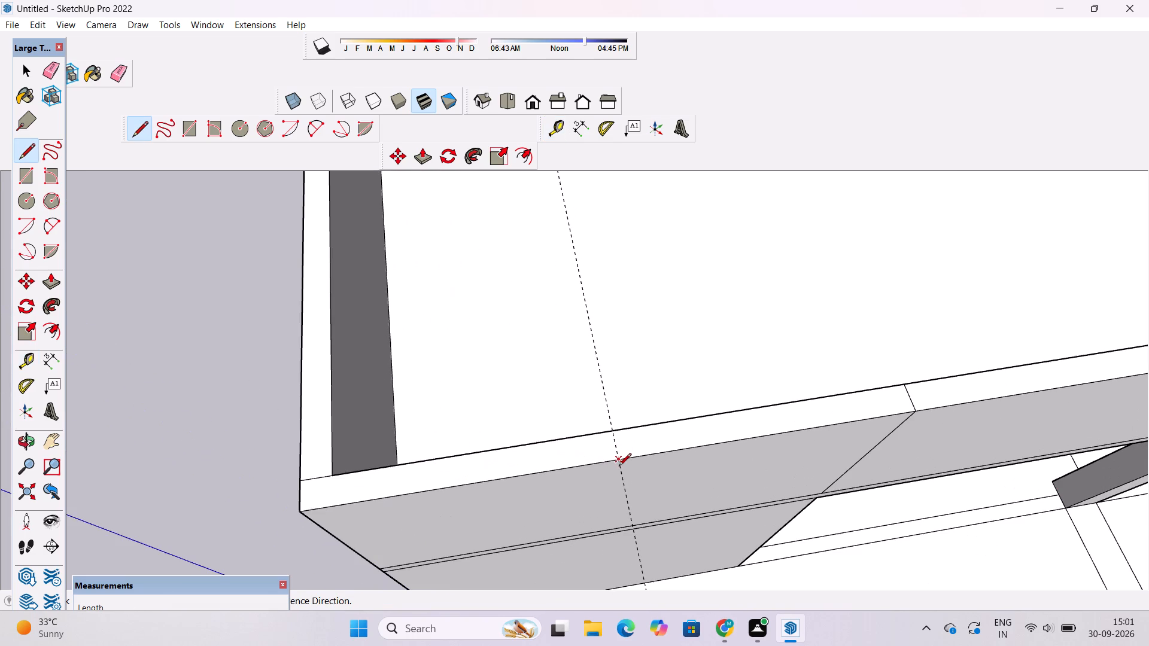
{"action": "left_click", "coordinate": [618, 461]}
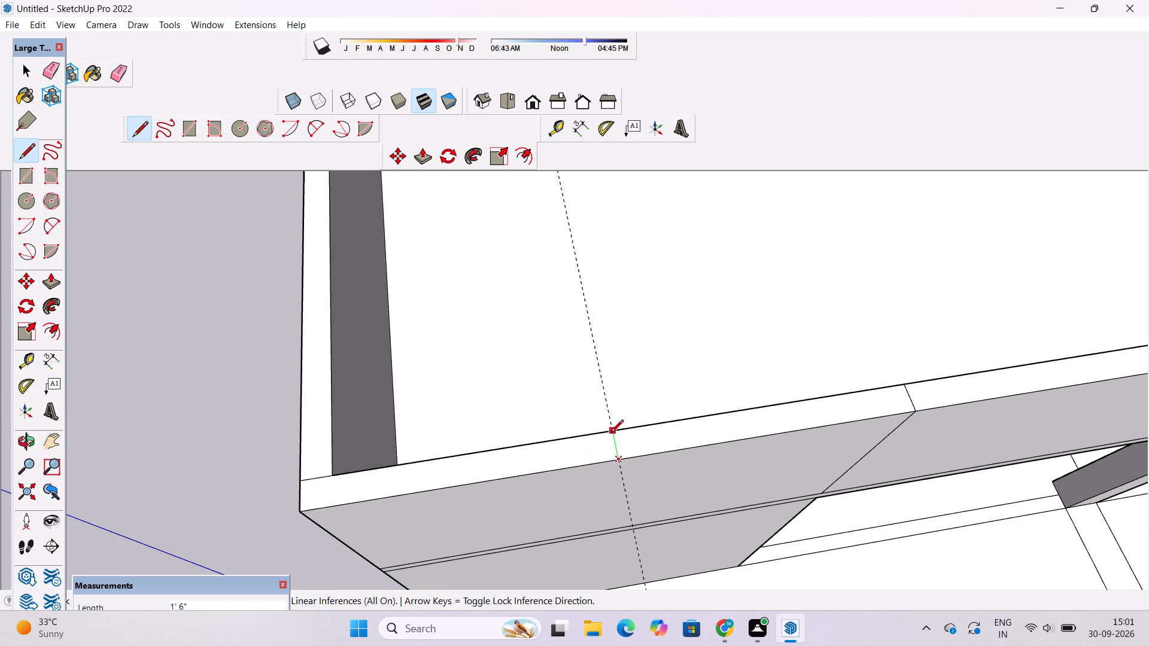
{"action": "left_click", "coordinate": [611, 433]}
Erase the guide line crossing the upper front wall.
{"action": "key", "text": "space"}
{"action": "key", "text": "e"}
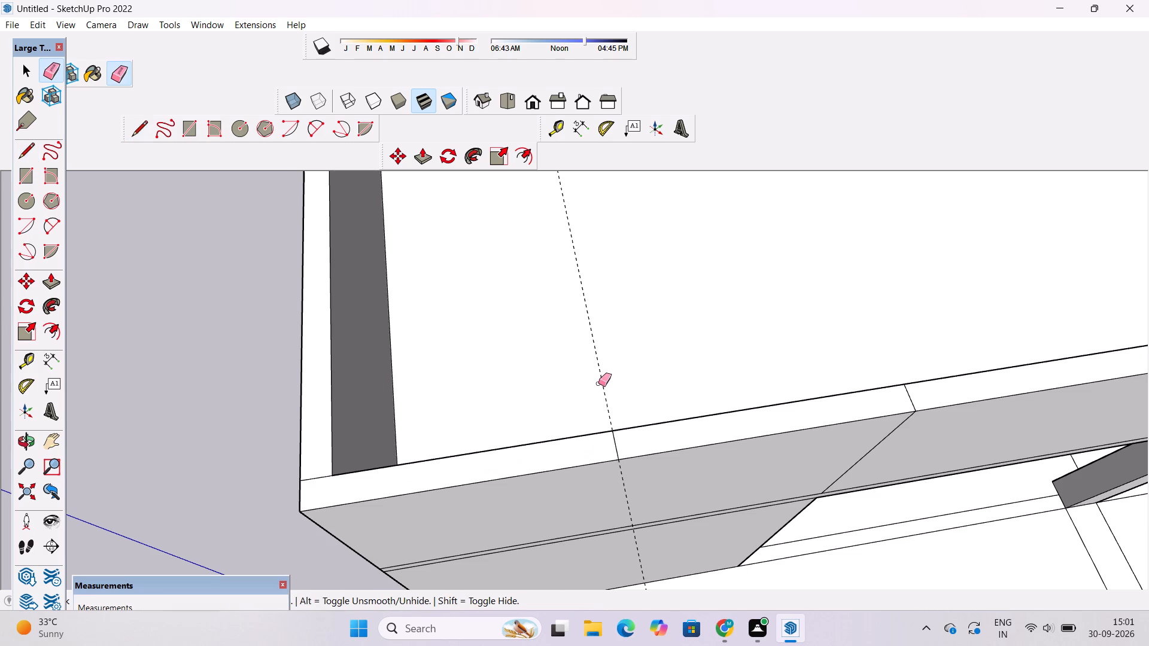
{"action": "left_click_drag", "start_coordinate": [597, 365], "coordinate": [600, 374]}
Examine the building's front elevation and the division of its upper wall from several angles.
{"action": "key", "text": "o"}
{"action": "scroll", "coordinate": [595, 388], "scroll_direction": "down", "scroll_amount": 7}
{"action": "left_click_drag", "start_coordinate": [606, 481], "coordinate": [601, 354]}
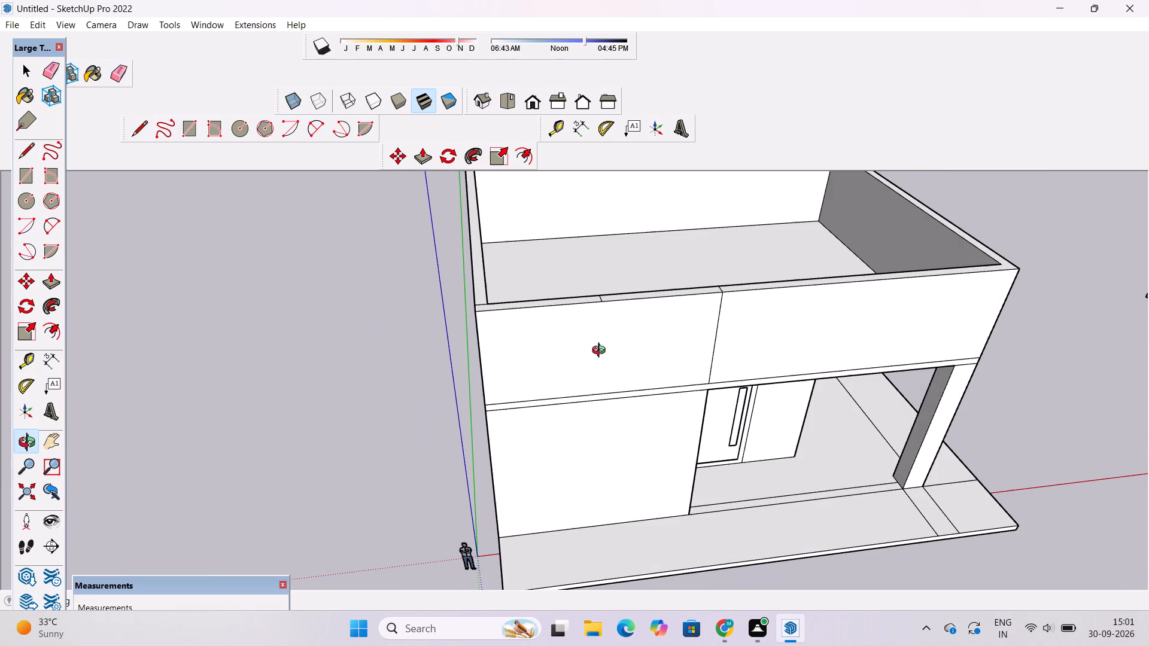
{"action": "scroll", "coordinate": [570, 336], "scroll_direction": "down", "scroll_amount": 3}
{"action": "left_click_drag", "start_coordinate": [595, 432], "coordinate": [579, 345]}
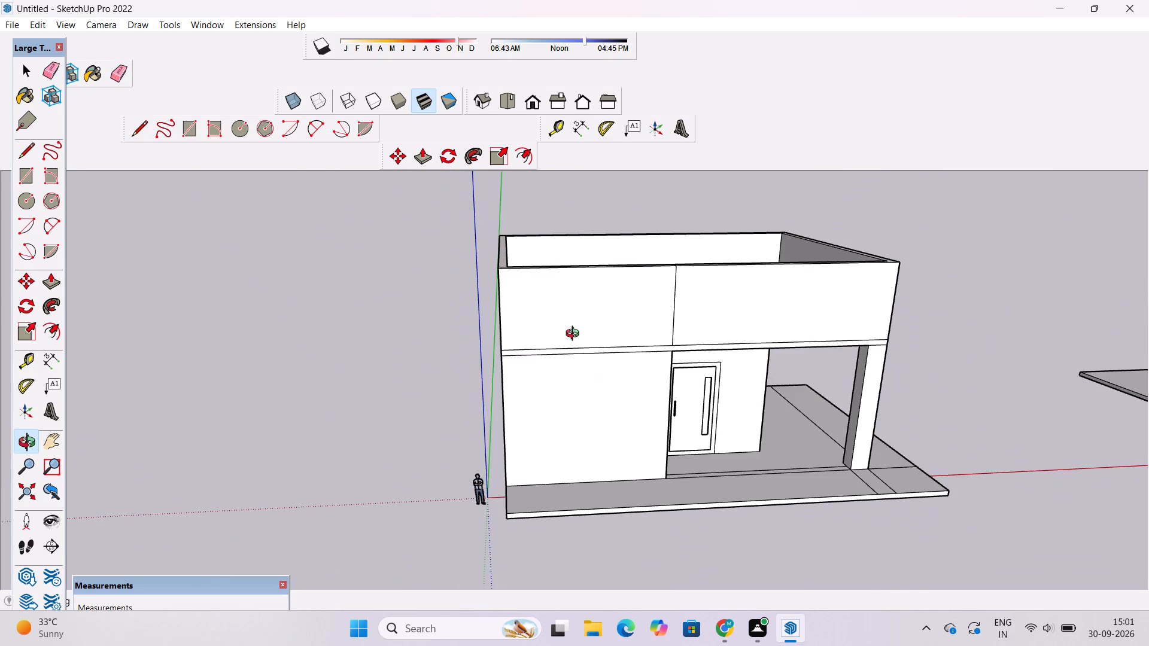
{"action": "left_click_drag", "start_coordinate": [563, 314], "coordinate": [494, 545]}
{"action": "scroll", "coordinate": [516, 481], "scroll_direction": "down", "scroll_amount": 5}
{"action": "left_click_drag", "start_coordinate": [564, 508], "coordinate": [645, 255]}
{"action": "scroll", "coordinate": [607, 358], "scroll_direction": "up", "scroll_amount": 2}
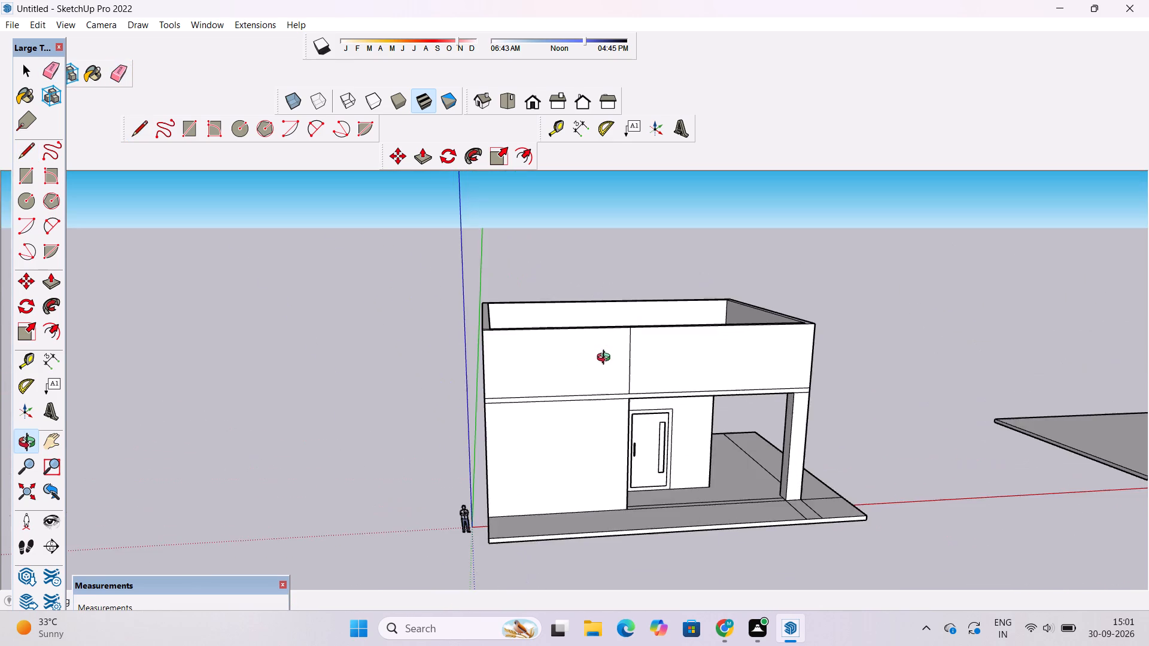
{"action": "scroll", "coordinate": [606, 359], "scroll_direction": "up", "scroll_amount": 2}
{"action": "left_click_drag", "start_coordinate": [607, 416], "coordinate": [607, 334]}
{"action": "left_click_drag", "start_coordinate": [629, 394], "coordinate": [570, 392]}
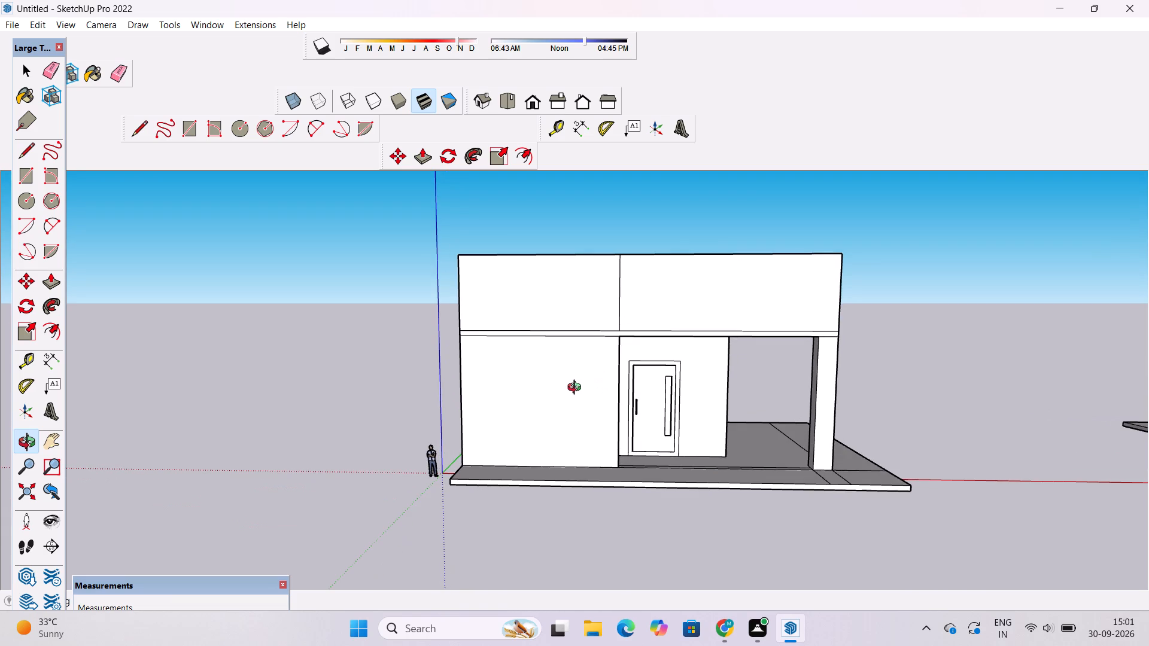
{"action": "left_click_drag", "start_coordinate": [577, 387], "coordinate": [583, 395], "text": "shift"}
{"action": "left_click_drag", "start_coordinate": [585, 401], "coordinate": [608, 467]}
{"action": "scroll", "coordinate": [539, 435], "scroll_direction": "up", "scroll_amount": 3}
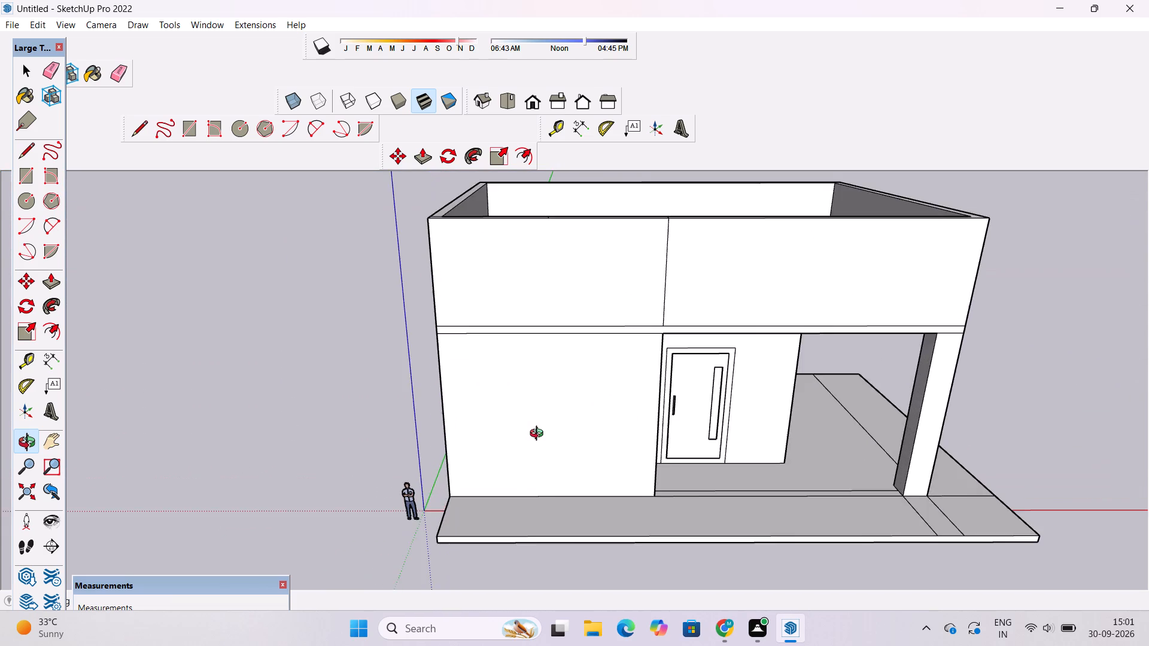
Erase the two horizontal floor-slab lines between the lower and upper parts of the solid front wall.
{"action": "left_click_drag", "start_coordinate": [539, 435], "coordinate": [568, 421]}
{"action": "key", "text": "e"}
{"action": "scroll", "coordinate": [529, 362], "scroll_direction": "up", "scroll_amount": 2}
{"action": "left_click_drag", "start_coordinate": [569, 280], "coordinate": [577, 347]}
Draw a 1' vertical line across the floor-slab band, joining the upper wall's division line to the porch opening's corner beside the door.
{"action": "key", "text": "l"}
{"action": "scroll", "coordinate": [727, 309], "scroll_direction": "up", "scroll_amount": 7}
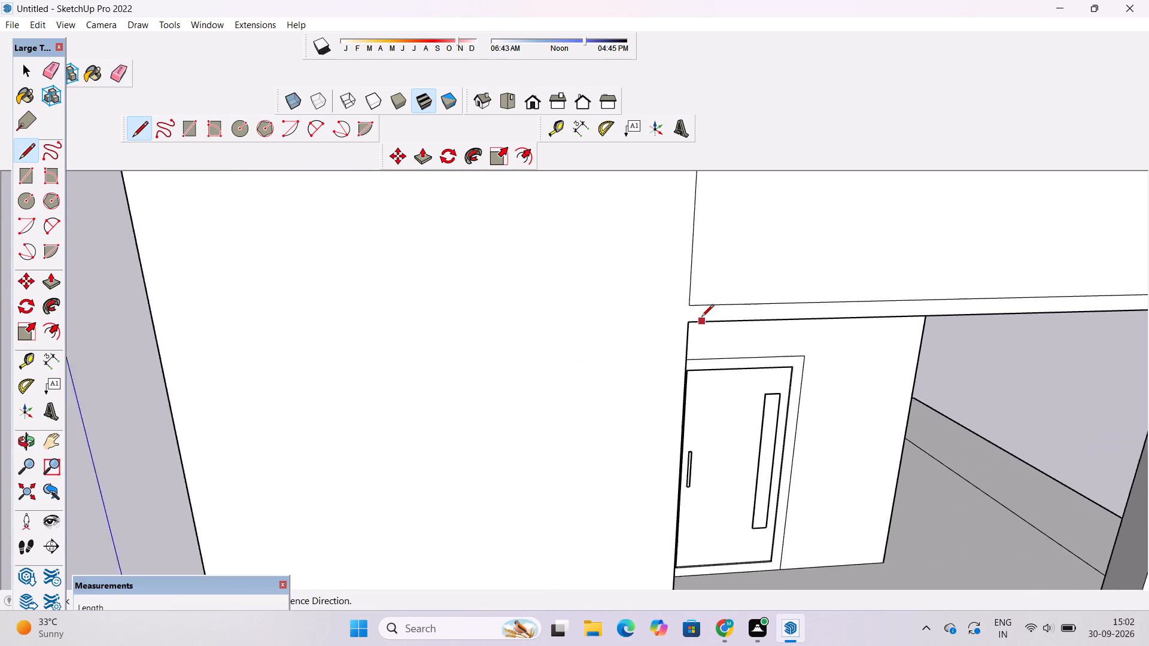
{"action": "scroll", "coordinate": [701, 318], "scroll_direction": "up", "scroll_amount": 2}
{"action": "left_click", "coordinate": [685, 325]}
{"action": "left_click", "coordinate": [683, 299]}
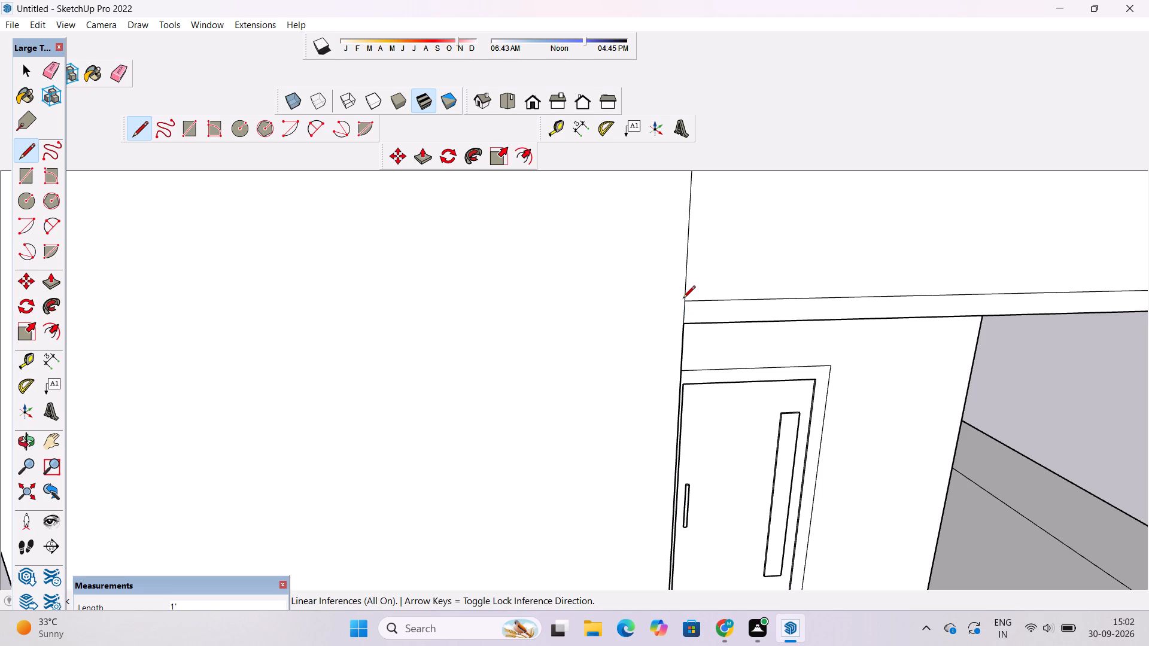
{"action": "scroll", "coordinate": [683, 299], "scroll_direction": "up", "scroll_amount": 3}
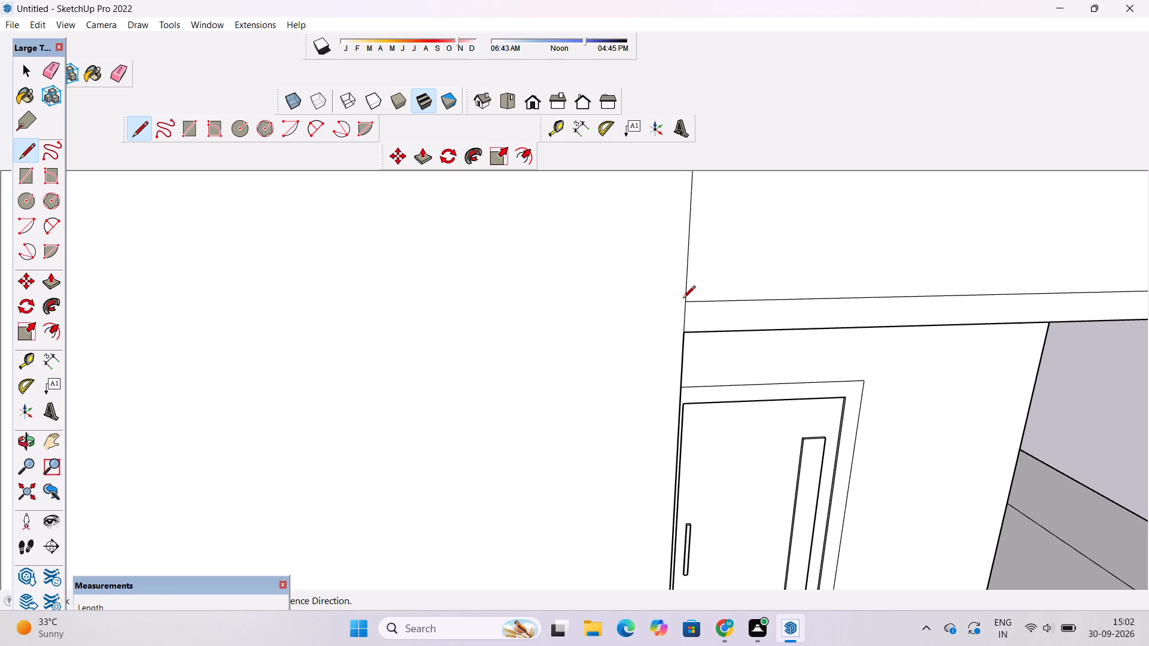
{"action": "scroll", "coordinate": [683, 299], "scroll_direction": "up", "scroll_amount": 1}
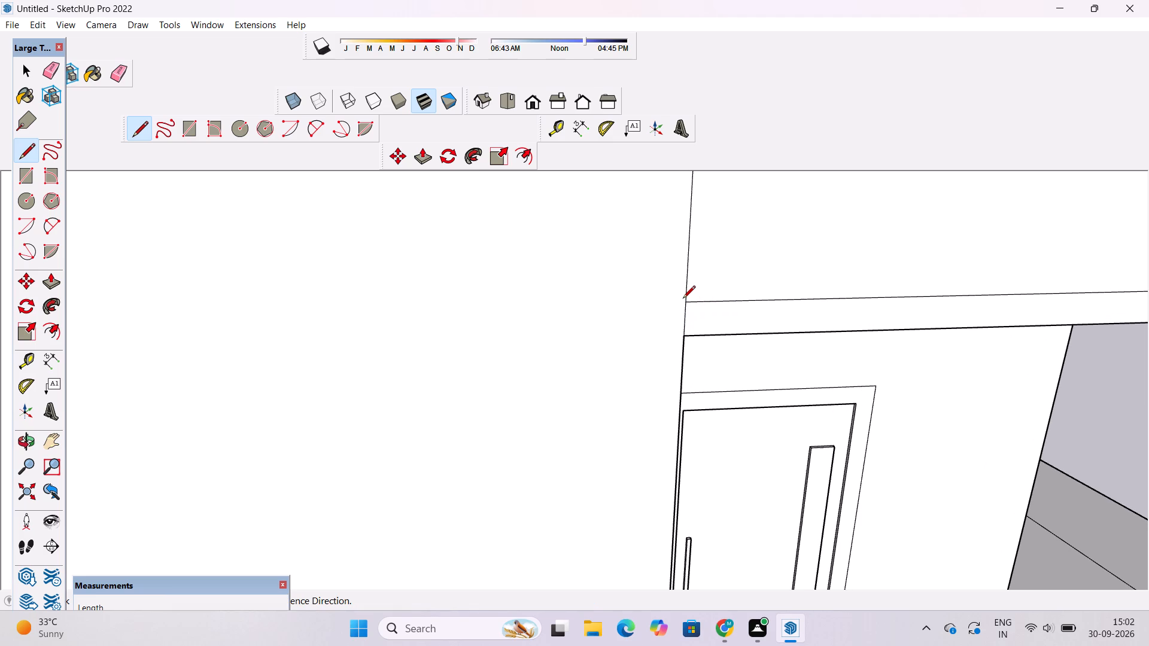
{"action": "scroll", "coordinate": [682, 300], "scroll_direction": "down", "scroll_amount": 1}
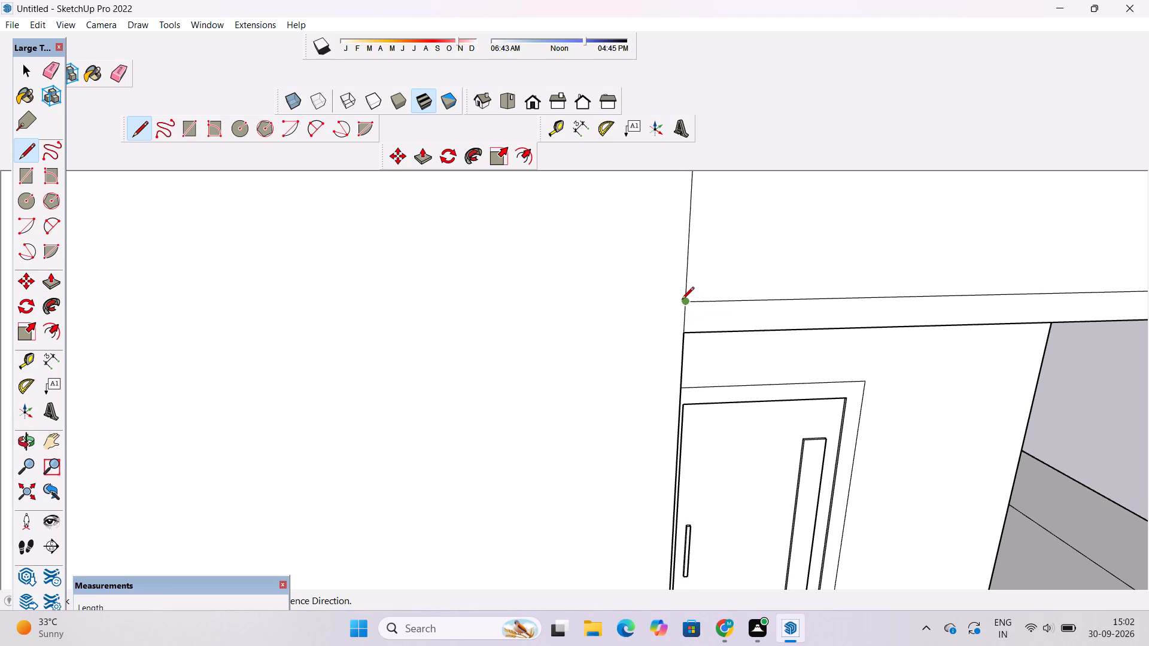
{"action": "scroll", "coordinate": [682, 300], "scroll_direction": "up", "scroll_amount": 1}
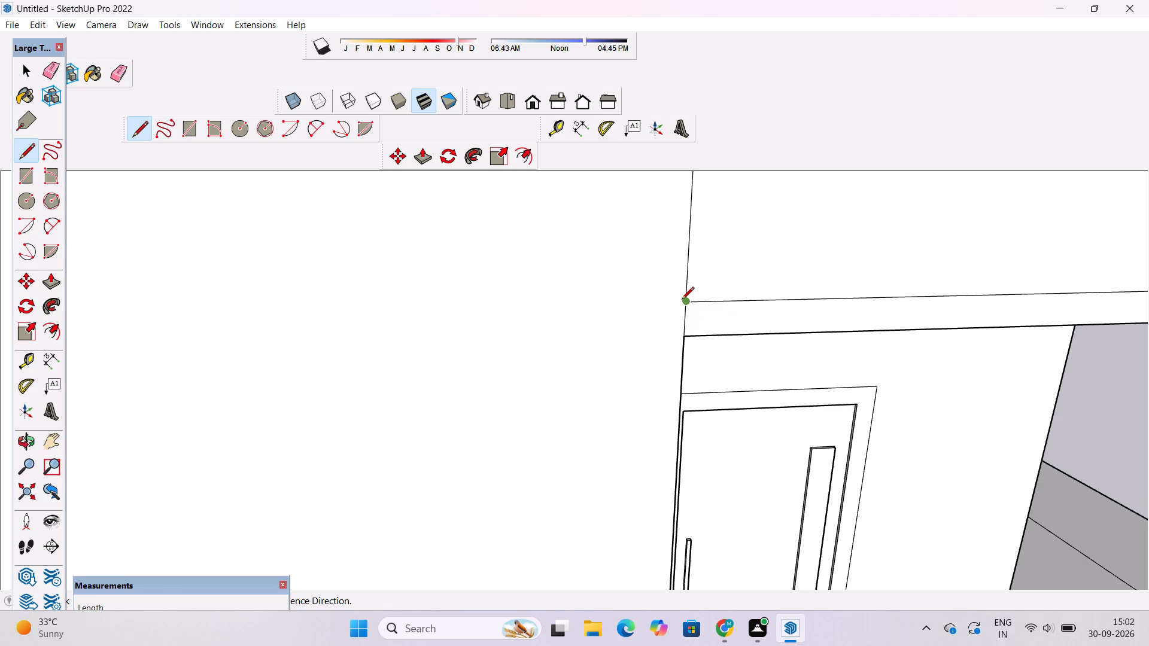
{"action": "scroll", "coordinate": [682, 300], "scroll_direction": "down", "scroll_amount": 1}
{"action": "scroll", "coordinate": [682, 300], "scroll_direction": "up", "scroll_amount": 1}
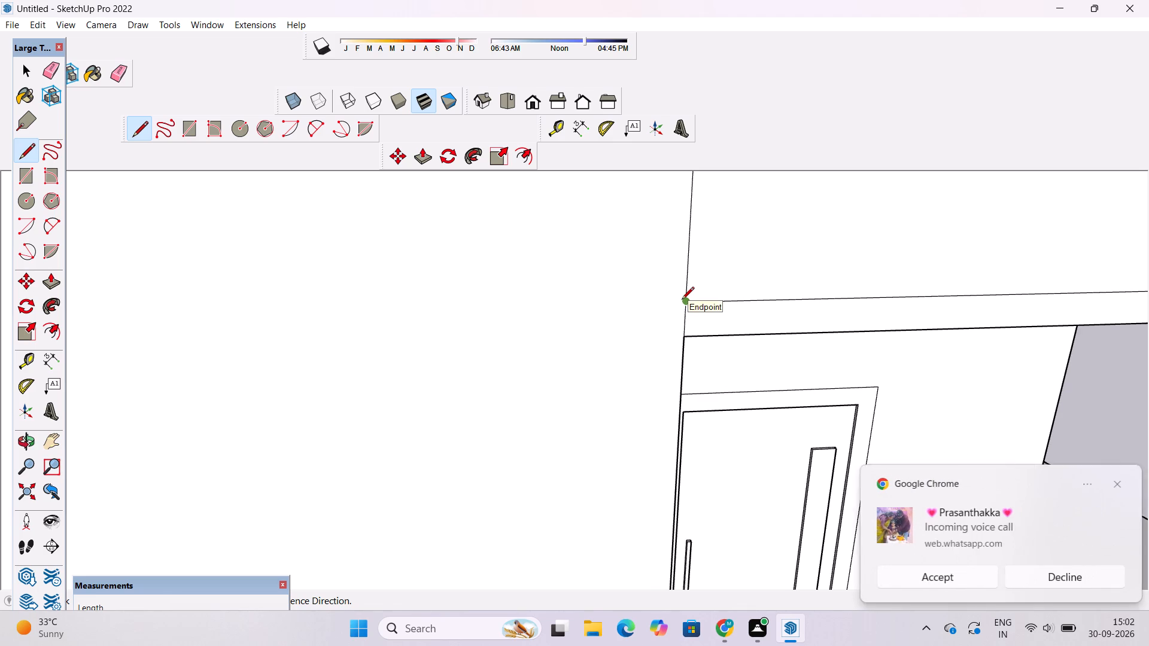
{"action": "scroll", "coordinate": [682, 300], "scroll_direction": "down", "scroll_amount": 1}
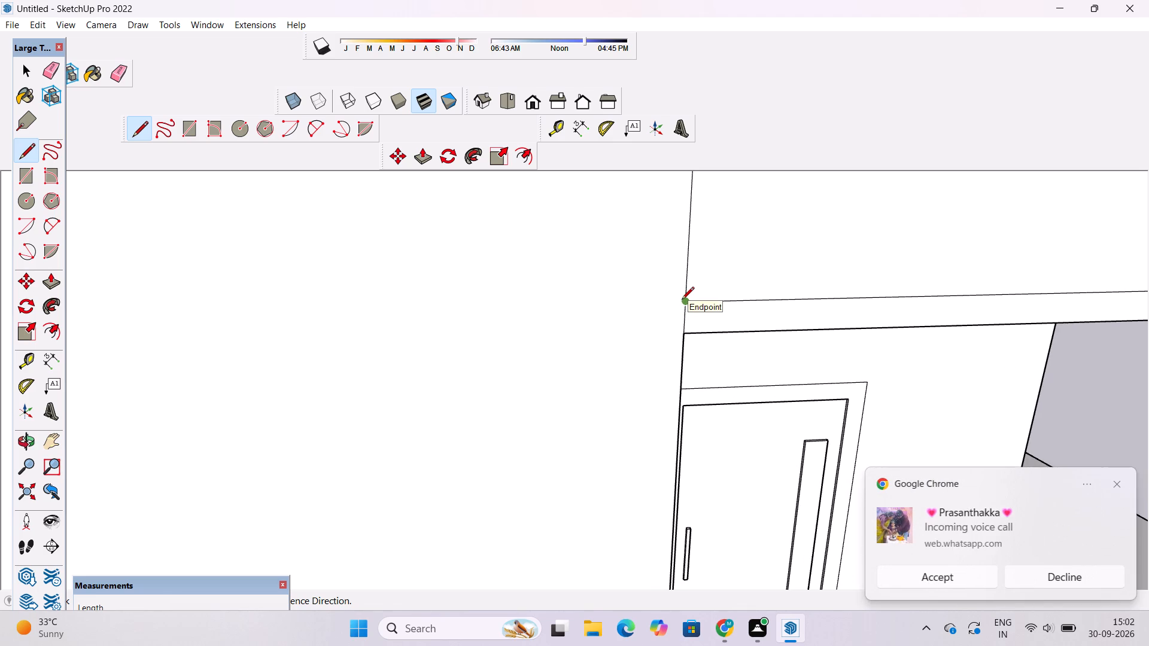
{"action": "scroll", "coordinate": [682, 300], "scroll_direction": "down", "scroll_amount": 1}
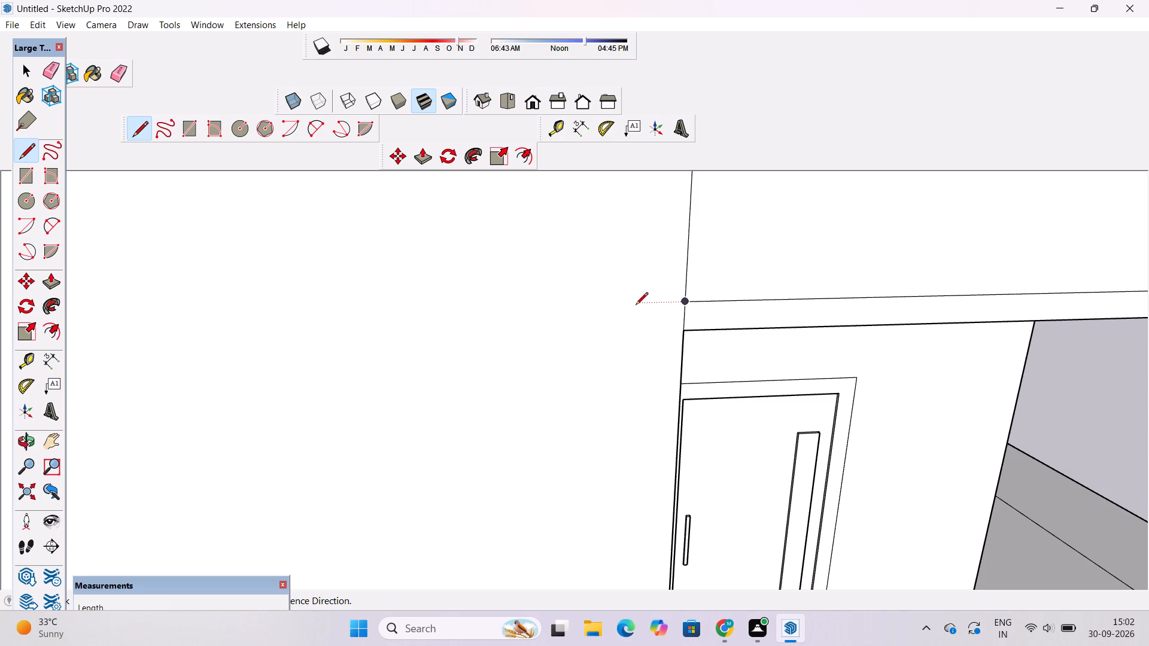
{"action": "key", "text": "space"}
Examine the front elevation, side wall and open upper storey of the building from several angles.
{"action": "type", "text": "o"}
{"action": "scroll", "coordinate": [622, 307], "scroll_direction": "down", "scroll_amount": 4}
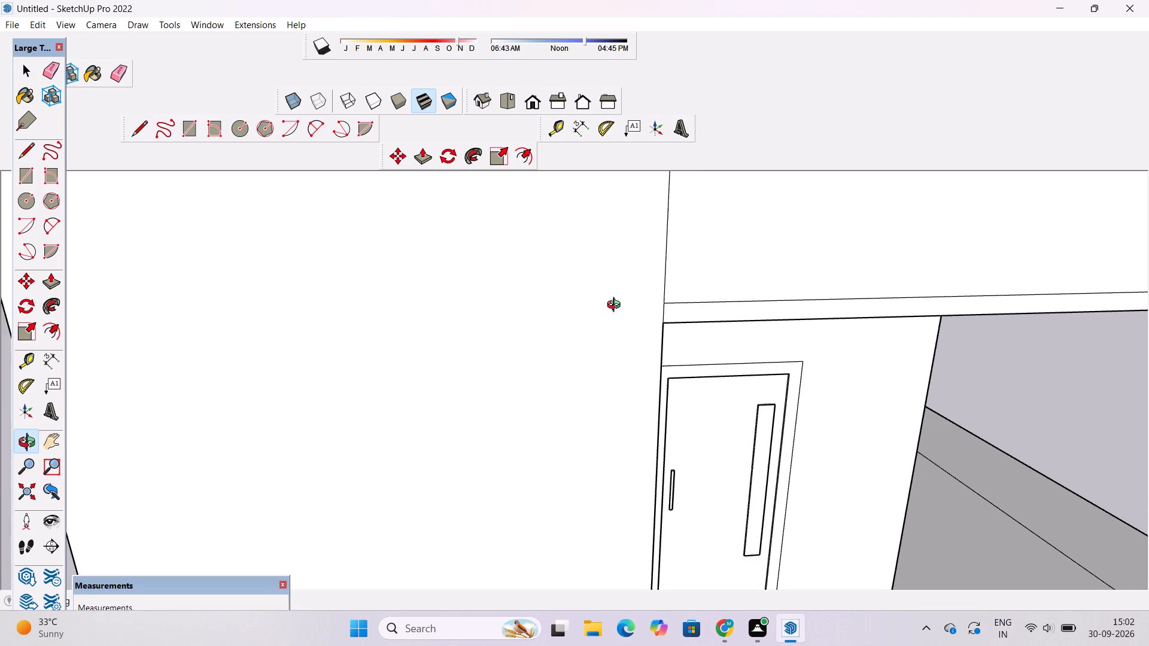
{"action": "scroll", "coordinate": [616, 306], "scroll_direction": "down", "scroll_amount": 1}
{"action": "left_click_drag", "start_coordinate": [621, 333], "coordinate": [649, 297]}
{"action": "scroll", "coordinate": [646, 298], "scroll_direction": "down", "scroll_amount": 4}
{"action": "left_click_drag", "start_coordinate": [650, 287], "coordinate": [523, 341], "text": "shift"}
{"action": "scroll", "coordinate": [521, 340], "scroll_direction": "down", "scroll_amount": 5}
{"action": "left_click_drag", "start_coordinate": [535, 358], "coordinate": [529, 297]}
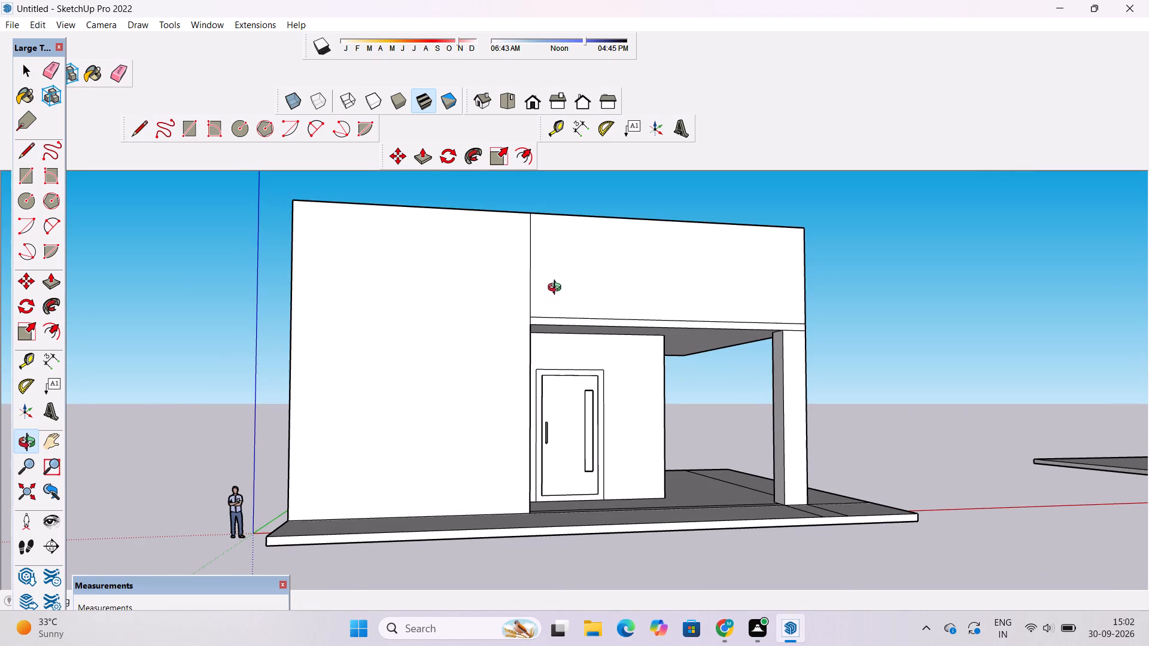
{"action": "left_click_drag", "start_coordinate": [554, 290], "coordinate": [592, 418]}
{"action": "left_click_drag", "start_coordinate": [852, 339], "coordinate": [723, 291]}
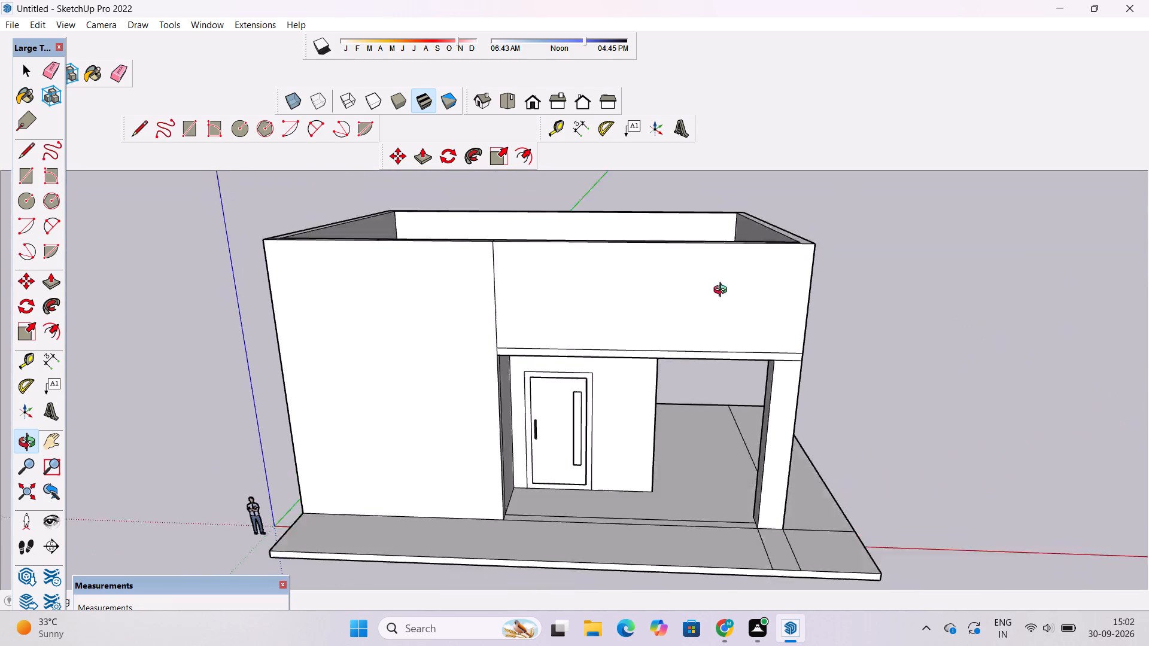
{"action": "left_click_drag", "start_coordinate": [723, 291], "coordinate": [590, 256]}
{"action": "scroll", "coordinate": [518, 273], "scroll_direction": "down", "scroll_amount": 4}
{"action": "left_click_drag", "start_coordinate": [457, 304], "coordinate": [672, 354]}
{"action": "scroll", "coordinate": [473, 324], "scroll_direction": "up", "scroll_amount": 3}
{"action": "left_click_drag", "start_coordinate": [411, 330], "coordinate": [765, 316]}
{"action": "scroll", "coordinate": [793, 303], "scroll_direction": "down", "scroll_amount": 5}
{"action": "left_click_drag", "start_coordinate": [832, 298], "coordinate": [648, 311]}
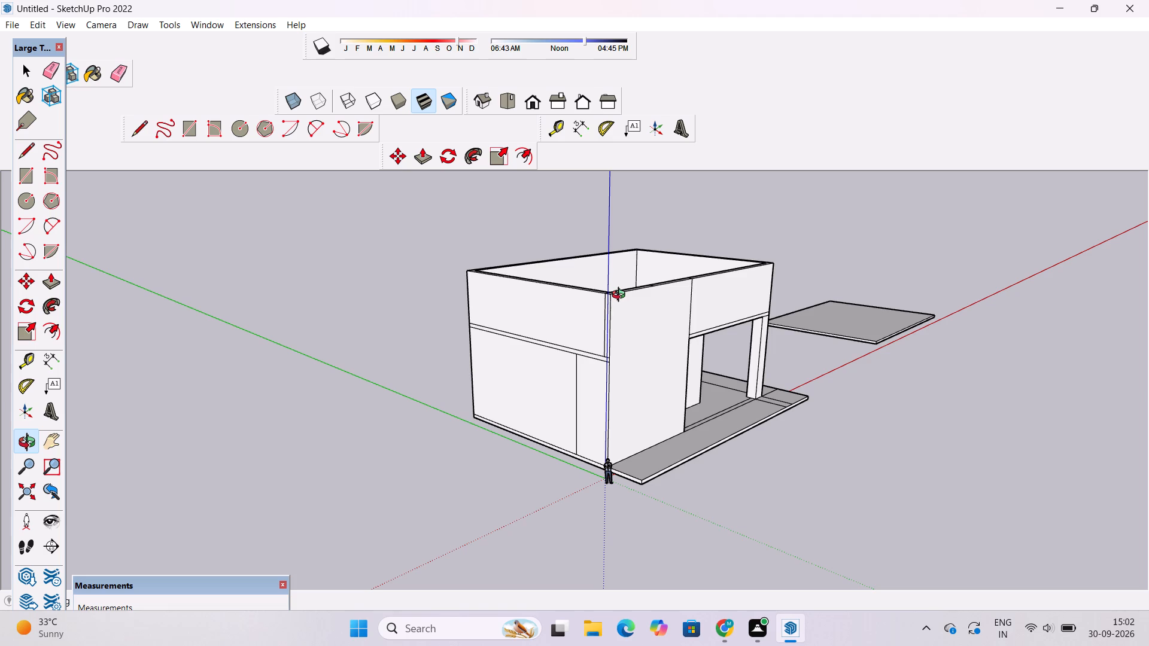
{"action": "left_click_drag", "start_coordinate": [651, 301], "coordinate": [508, 304], "text": "shift"}
{"action": "scroll", "coordinate": [534, 309], "scroll_direction": "up", "scroll_amount": 4}
{"action": "left_click_drag", "start_coordinate": [638, 312], "coordinate": [470, 312]}
{"action": "scroll", "coordinate": [458, 310], "scroll_direction": "down", "scroll_amount": 4}
{"action": "left_click_drag", "start_coordinate": [437, 349], "coordinate": [698, 262]}
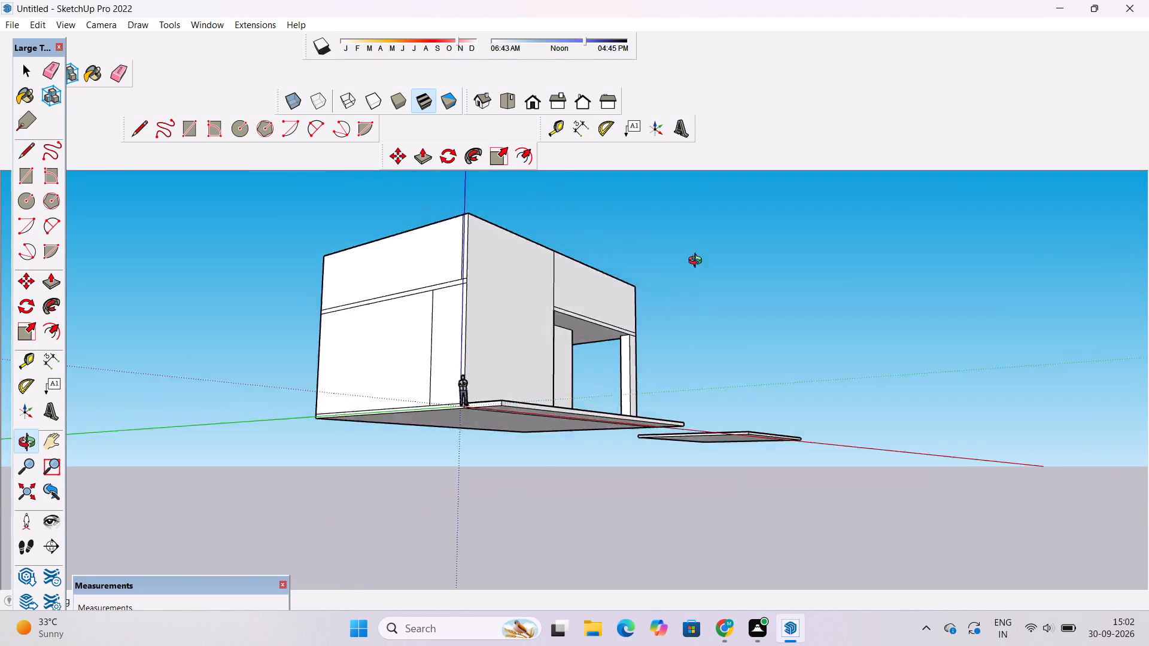
{"action": "left_click_drag", "start_coordinate": [698, 262], "coordinate": [478, 380]}
{"action": "scroll", "coordinate": [468, 335], "scroll_direction": "down", "scroll_amount": 3}
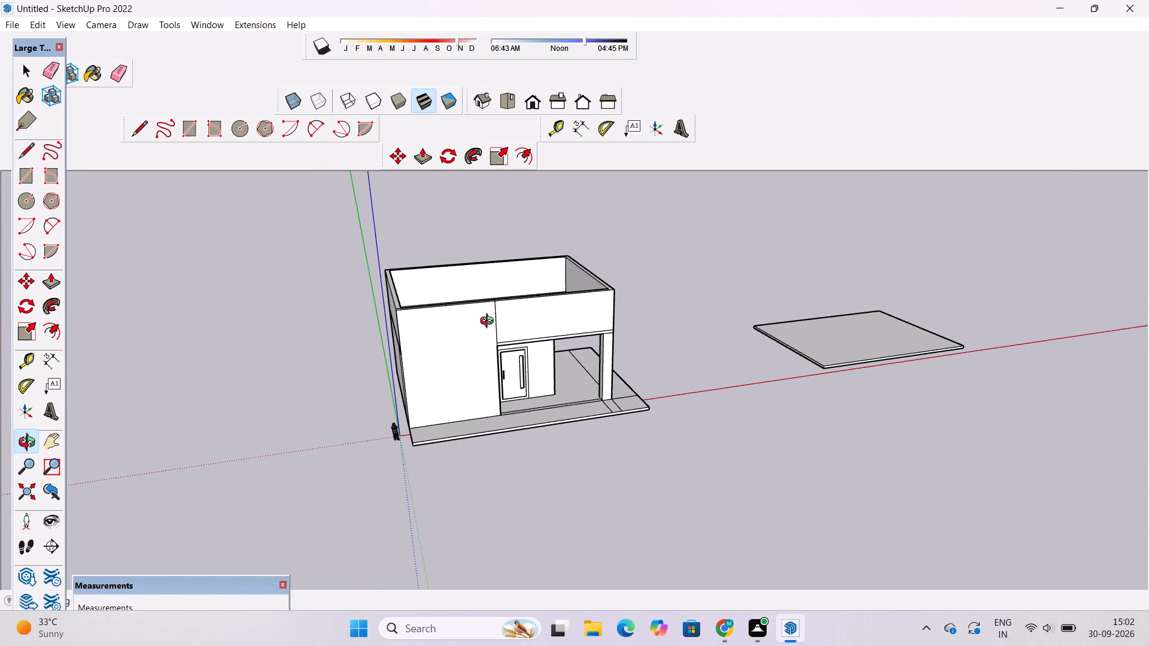
{"action": "scroll", "coordinate": [490, 322], "scroll_direction": "down", "scroll_amount": 2}
{"action": "left_click_drag", "start_coordinate": [575, 285], "coordinate": [578, 333]}
{"action": "scroll", "coordinate": [521, 353], "scroll_direction": "up", "scroll_amount": 3}
{"action": "left_click_drag", "start_coordinate": [457, 360], "coordinate": [657, 342]}
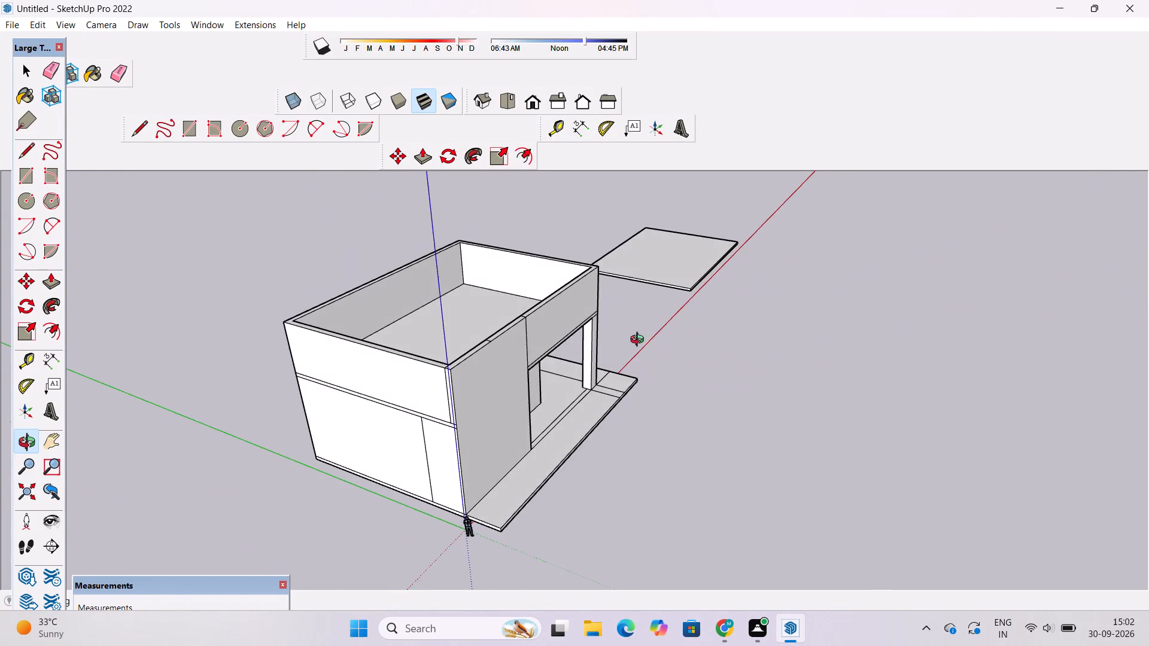
{"action": "scroll", "coordinate": [640, 341], "scroll_direction": "up", "scroll_amount": 4}
{"action": "left_click_drag", "start_coordinate": [640, 340], "coordinate": [455, 358]}
{"action": "scroll", "coordinate": [425, 339], "scroll_direction": "down", "scroll_amount": 6}
Erase the short line across the front wall's top thickness where the vertical division line meets it.
{"action": "left_click_drag", "start_coordinate": [484, 300], "coordinate": [598, 242], "text": "shift"}
{"action": "left_click_drag", "start_coordinate": [602, 248], "coordinate": [613, 397]}
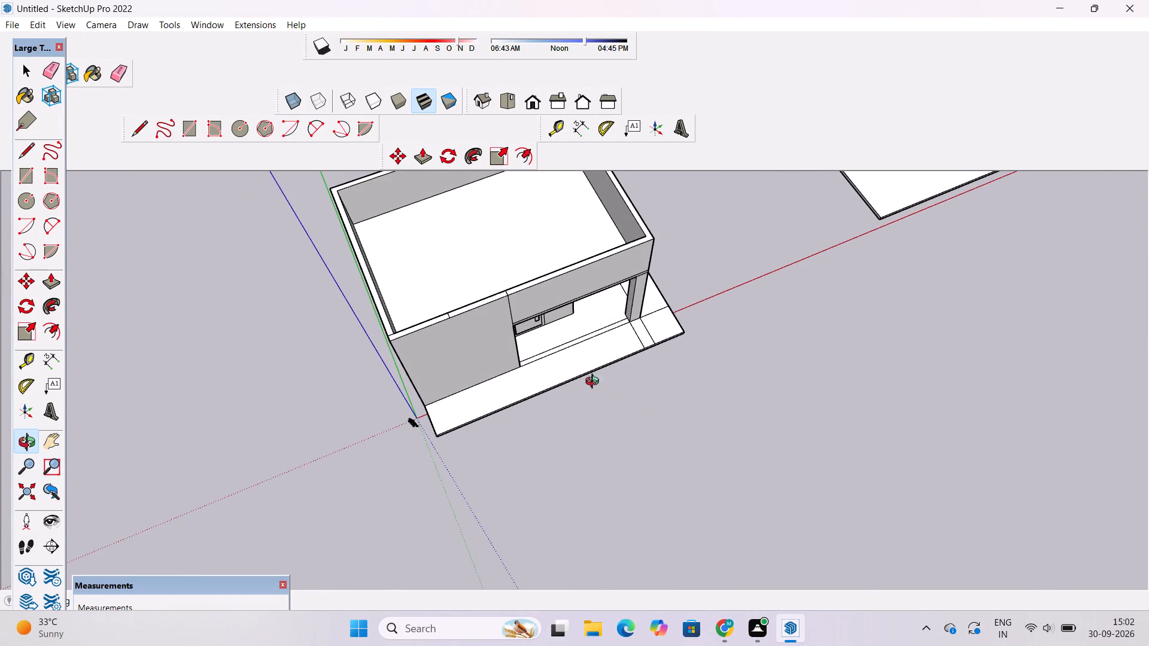
{"action": "scroll", "coordinate": [509, 296], "scroll_direction": "up", "scroll_amount": 11}
{"action": "left_click_drag", "start_coordinate": [513, 291], "coordinate": [516, 310]}
{"action": "scroll", "coordinate": [491, 312], "scroll_direction": "up", "scroll_amount": 8}
{"action": "left_click_drag", "start_coordinate": [485, 315], "coordinate": [506, 311], "text": "shift"}
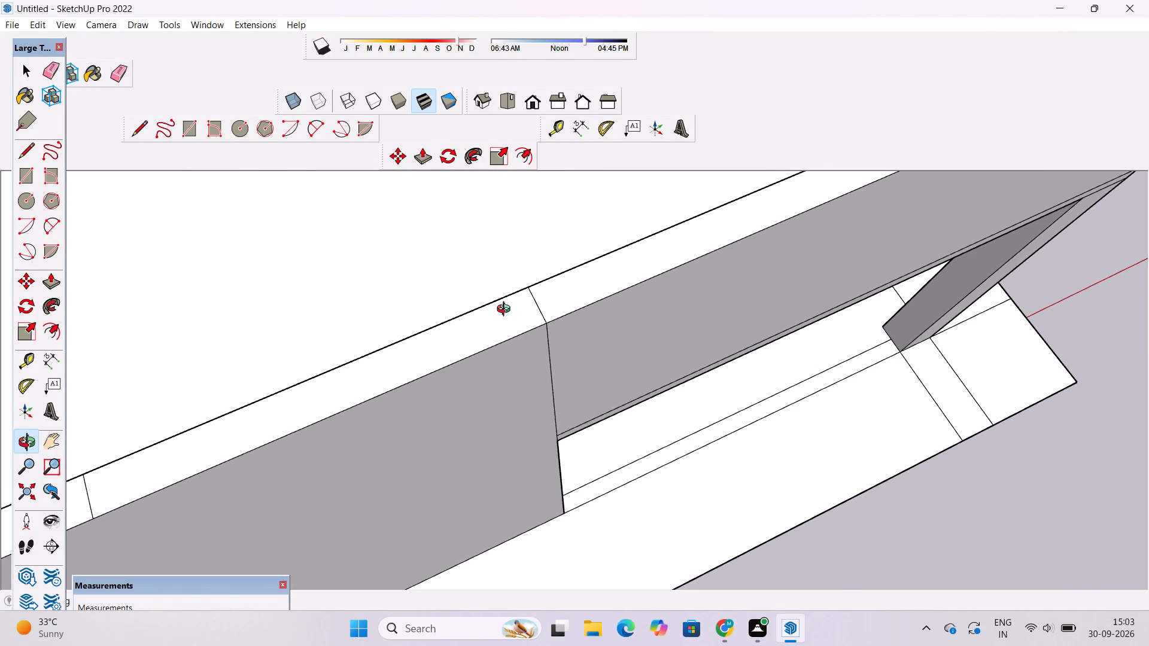
{"action": "key", "text": "e"}
{"action": "scroll", "coordinate": [510, 317], "scroll_direction": "up", "scroll_amount": 3}
{"action": "left_click_drag", "start_coordinate": [558, 293], "coordinate": [548, 304]}
Examine the front wall, door recess, porch column and upper storey of the building from several angles.
{"action": "key", "text": "o"}
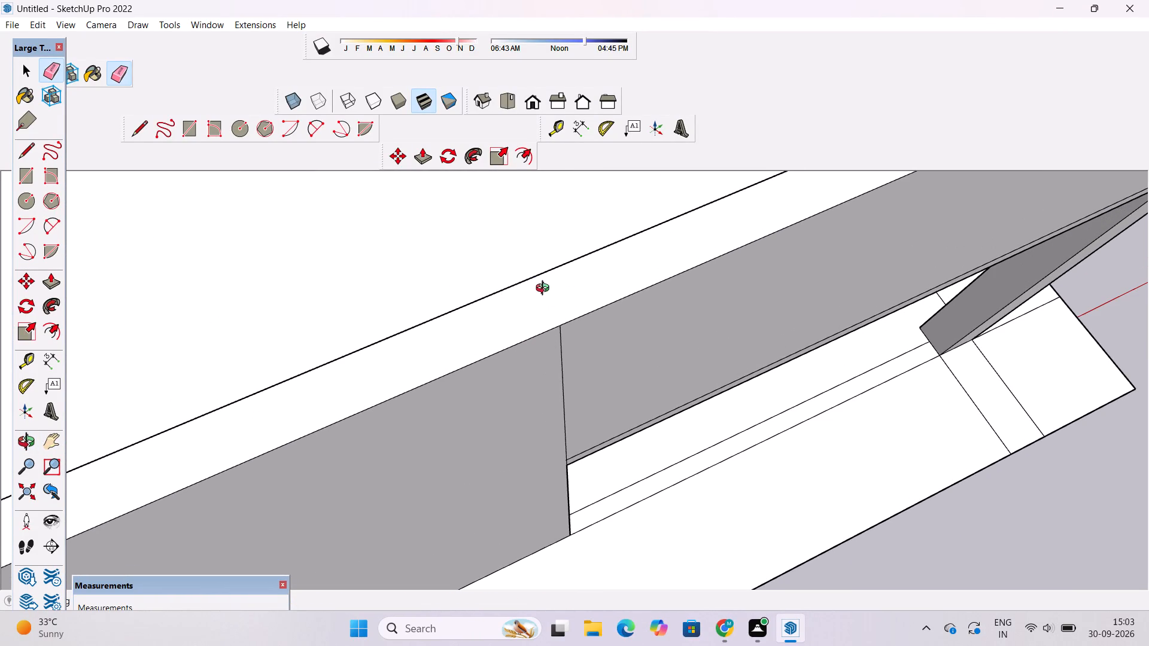
{"action": "scroll", "coordinate": [545, 289], "scroll_direction": "down", "scroll_amount": 7}
{"action": "left_click_drag", "start_coordinate": [582, 394], "coordinate": [512, 246]}
{"action": "scroll", "coordinate": [498, 236], "scroll_direction": "down", "scroll_amount": 7}
{"action": "left_click_drag", "start_coordinate": [530, 354], "coordinate": [522, 278]}
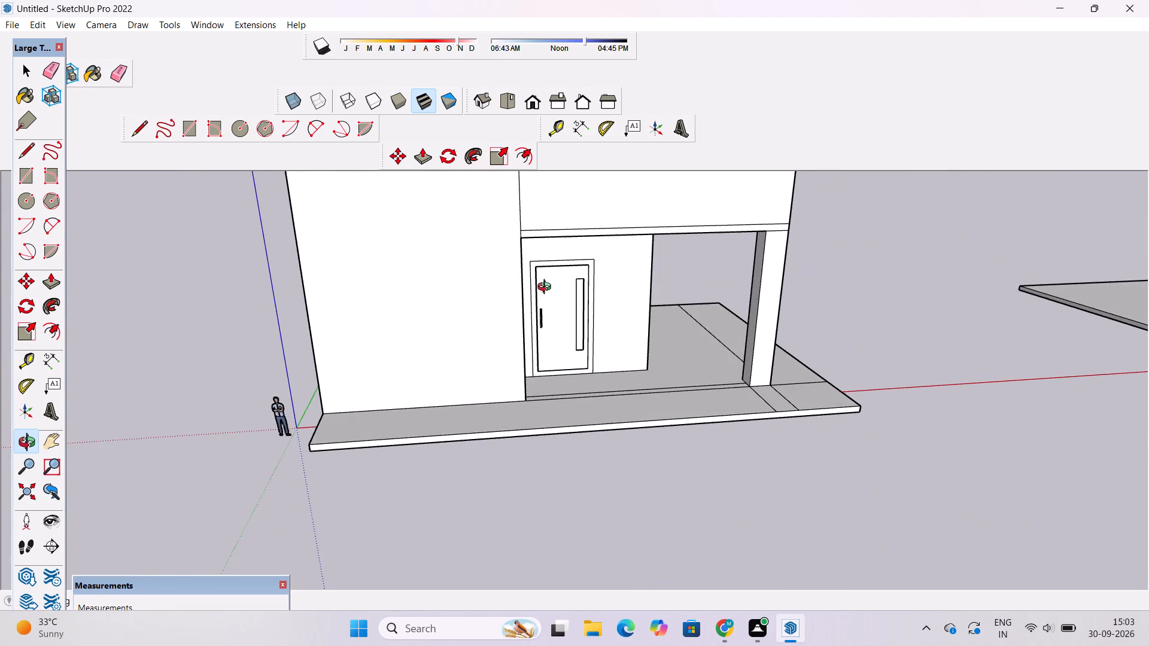
{"action": "left_click_drag", "start_coordinate": [548, 292], "coordinate": [557, 348], "text": "shift"}
{"action": "left_click_drag", "start_coordinate": [562, 354], "coordinate": [492, 315]}
{"action": "scroll", "coordinate": [490, 313], "scroll_direction": "up", "scroll_amount": 4}
{"action": "left_click_drag", "start_coordinate": [536, 322], "coordinate": [403, 330]}
{"action": "left_click_drag", "start_coordinate": [402, 336], "coordinate": [589, 369]}
{"action": "left_click_drag", "start_coordinate": [593, 367], "coordinate": [496, 361], "text": "shift"}
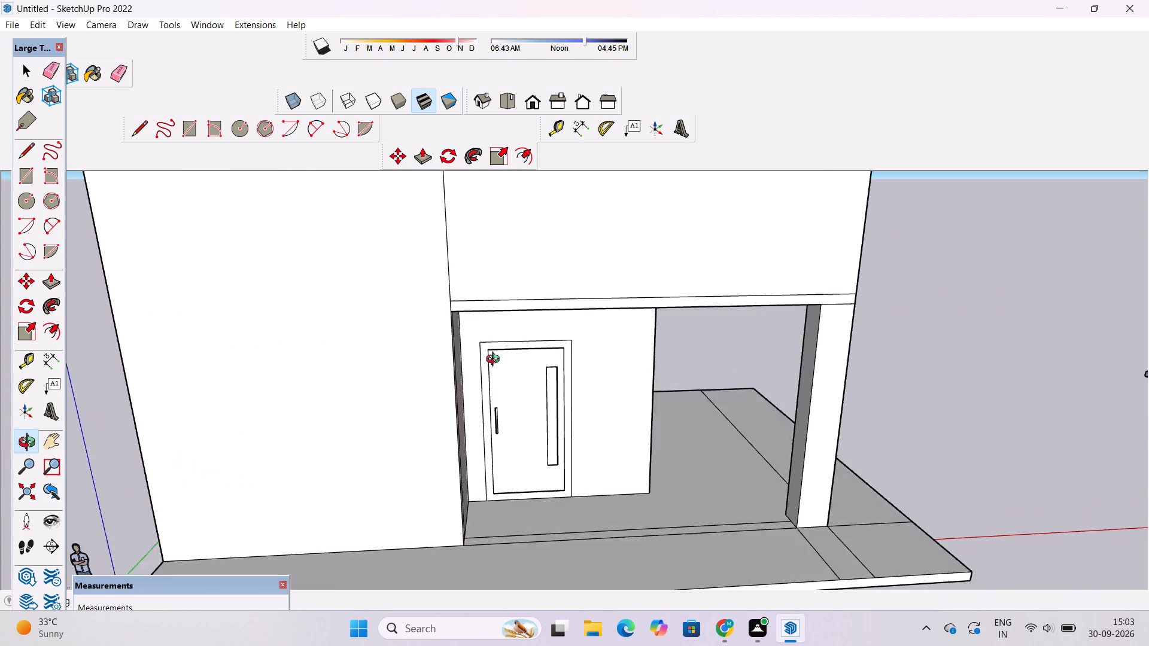
{"action": "left_click_drag", "start_coordinate": [496, 361], "coordinate": [496, 321], "text": "shift"}
{"action": "scroll", "coordinate": [500, 312], "scroll_direction": "down", "scroll_amount": 6}
{"action": "left_click_drag", "start_coordinate": [485, 333], "coordinate": [435, 358]}
{"action": "scroll", "coordinate": [594, 305], "scroll_direction": "up", "scroll_amount": 3}
{"action": "left_click_drag", "start_coordinate": [701, 272], "coordinate": [569, 289]}
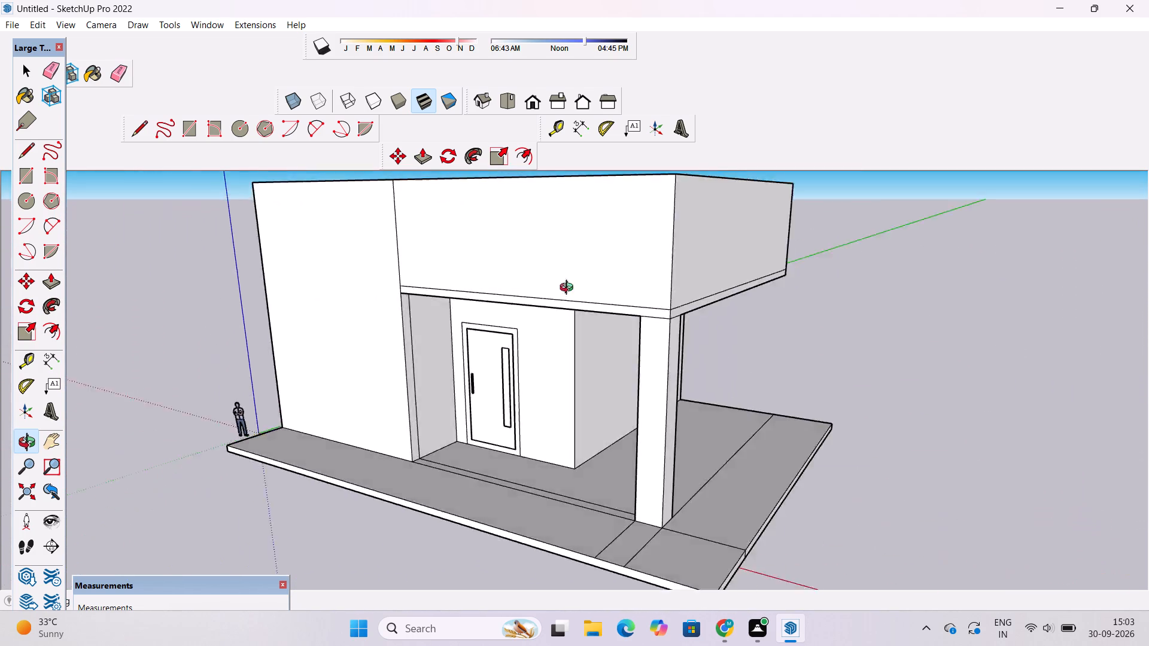
{"action": "left_click_drag", "start_coordinate": [569, 289], "coordinate": [449, 312]}
{"action": "scroll", "coordinate": [475, 313], "scroll_direction": "down", "scroll_amount": 5}
{"action": "left_click_drag", "start_coordinate": [740, 295], "coordinate": [628, 202]}
{"action": "left_click_drag", "start_coordinate": [700, 329], "coordinate": [808, 444]}
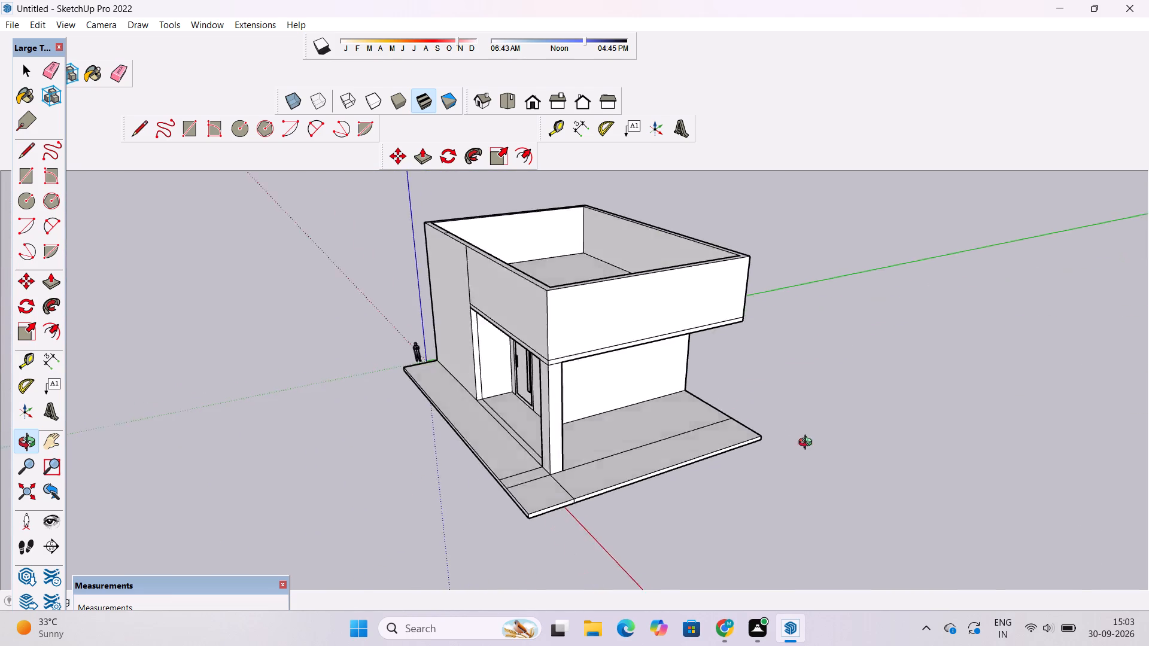
{"action": "left_click_drag", "start_coordinate": [808, 444], "coordinate": [808, 441]}
{"action": "scroll", "coordinate": [751, 370], "scroll_direction": "down", "scroll_amount": 5}
Erase the two short parallel lines on the base slab between the porch column and the slab's front edge.
{"action": "left_click_drag", "start_coordinate": [666, 379], "coordinate": [961, 409]}
{"action": "left_click_drag", "start_coordinate": [699, 421], "coordinate": [715, 332]}
{"action": "scroll", "coordinate": [695, 324], "scroll_direction": "up", "scroll_amount": 3}
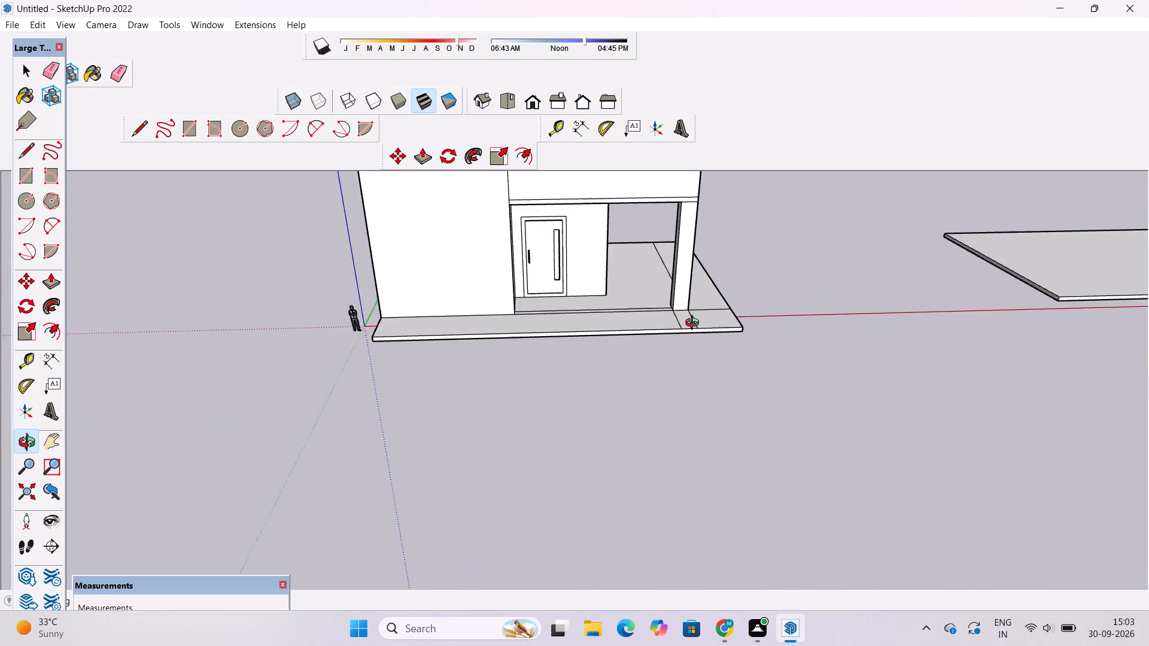
{"action": "scroll", "coordinate": [695, 324], "scroll_direction": "up", "scroll_amount": 5}
{"action": "left_click_drag", "start_coordinate": [689, 324], "coordinate": [846, 413]}
{"action": "scroll", "coordinate": [638, 299], "scroll_direction": "up", "scroll_amount": 4}
{"action": "key", "text": "e"}
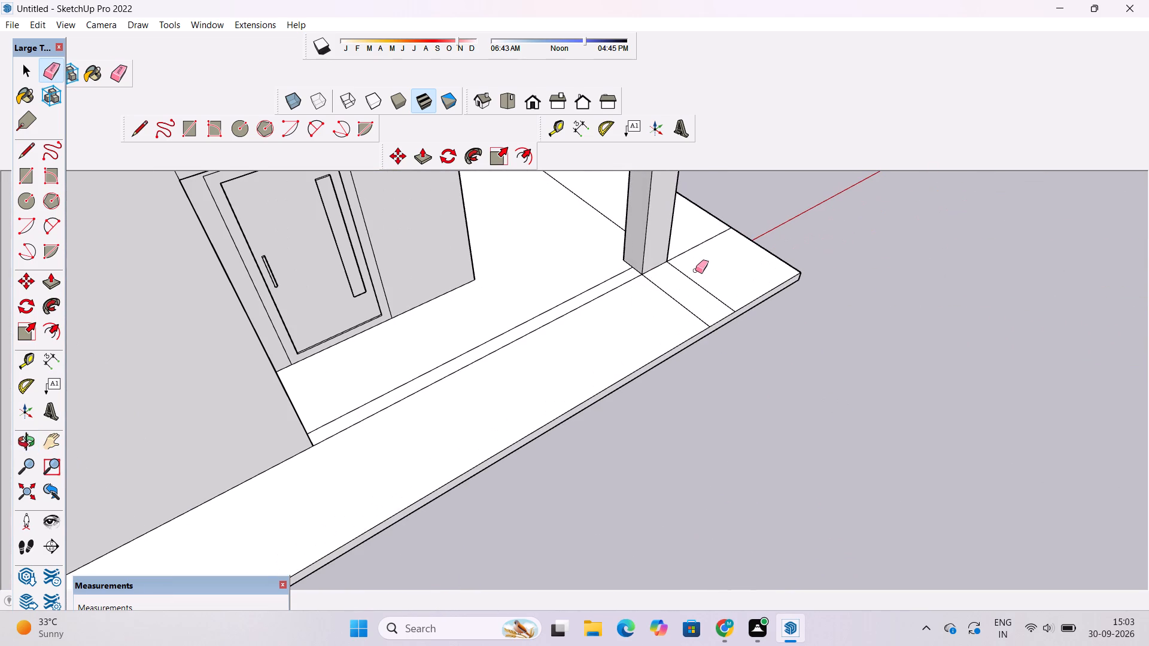
{"action": "left_click_drag", "start_coordinate": [695, 270], "coordinate": [668, 316]}
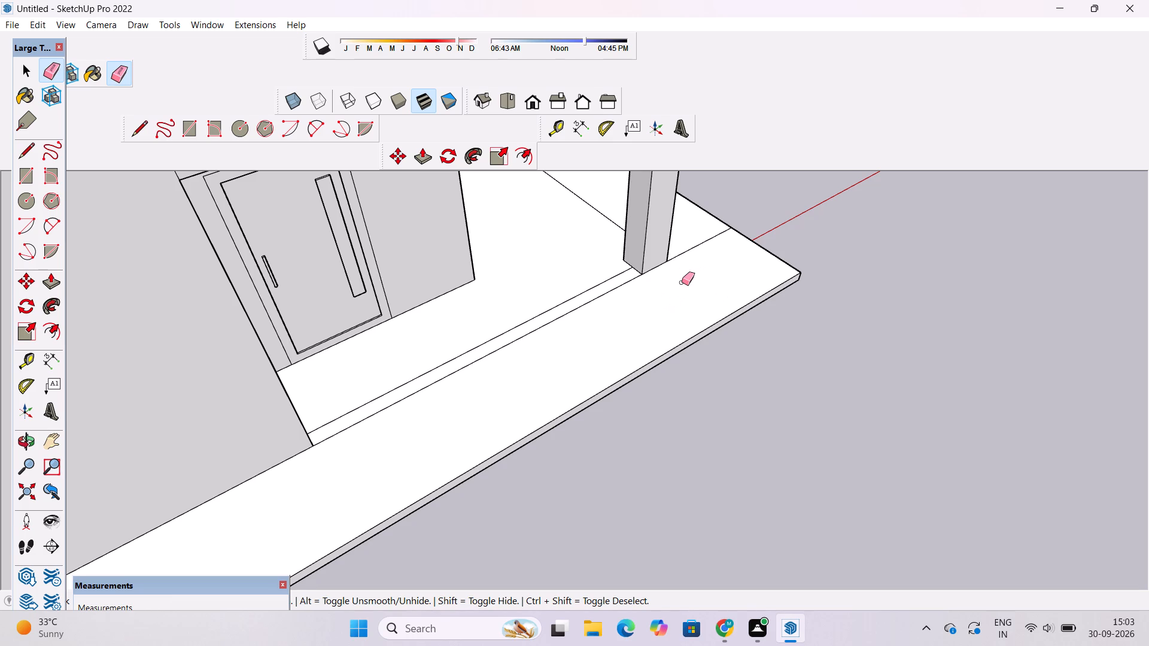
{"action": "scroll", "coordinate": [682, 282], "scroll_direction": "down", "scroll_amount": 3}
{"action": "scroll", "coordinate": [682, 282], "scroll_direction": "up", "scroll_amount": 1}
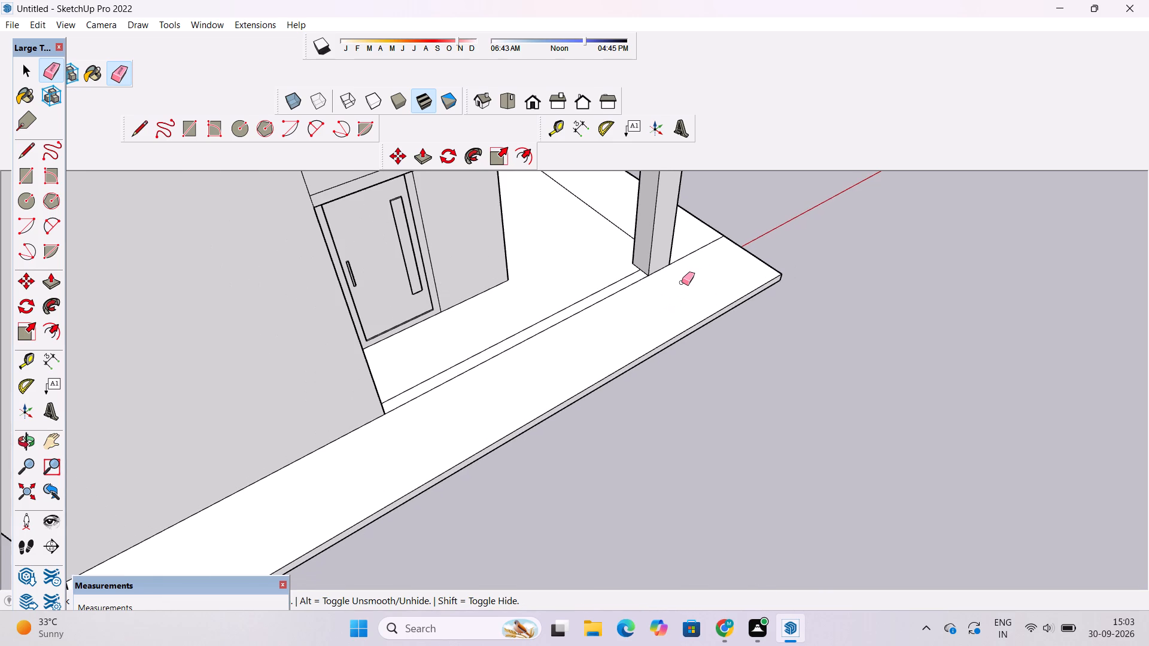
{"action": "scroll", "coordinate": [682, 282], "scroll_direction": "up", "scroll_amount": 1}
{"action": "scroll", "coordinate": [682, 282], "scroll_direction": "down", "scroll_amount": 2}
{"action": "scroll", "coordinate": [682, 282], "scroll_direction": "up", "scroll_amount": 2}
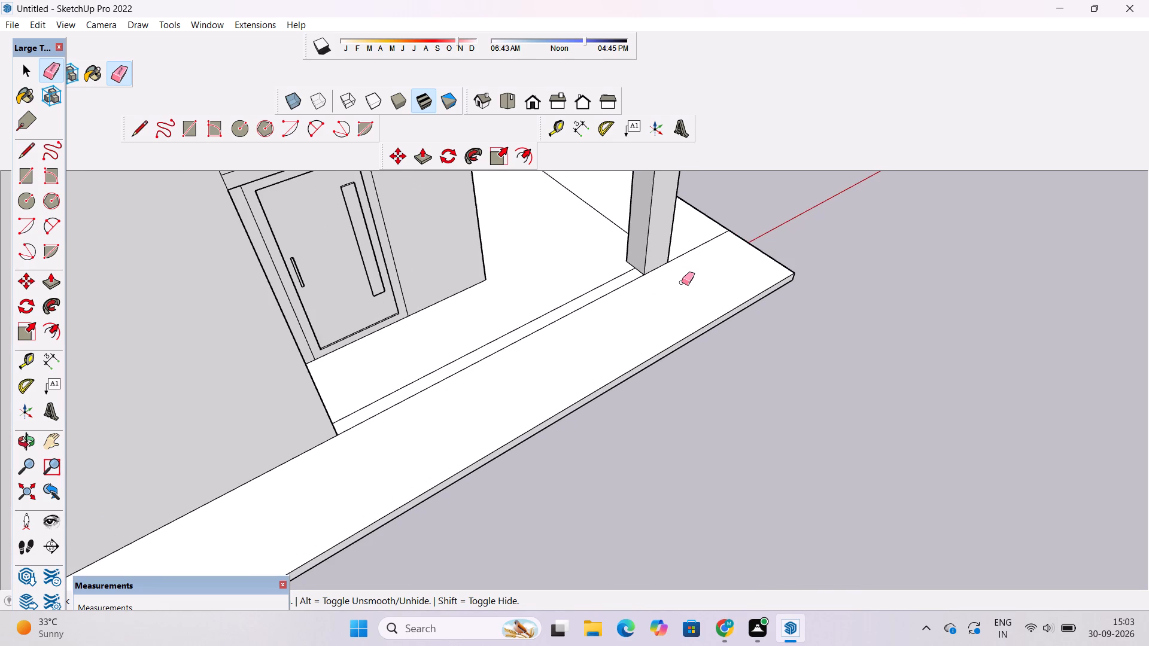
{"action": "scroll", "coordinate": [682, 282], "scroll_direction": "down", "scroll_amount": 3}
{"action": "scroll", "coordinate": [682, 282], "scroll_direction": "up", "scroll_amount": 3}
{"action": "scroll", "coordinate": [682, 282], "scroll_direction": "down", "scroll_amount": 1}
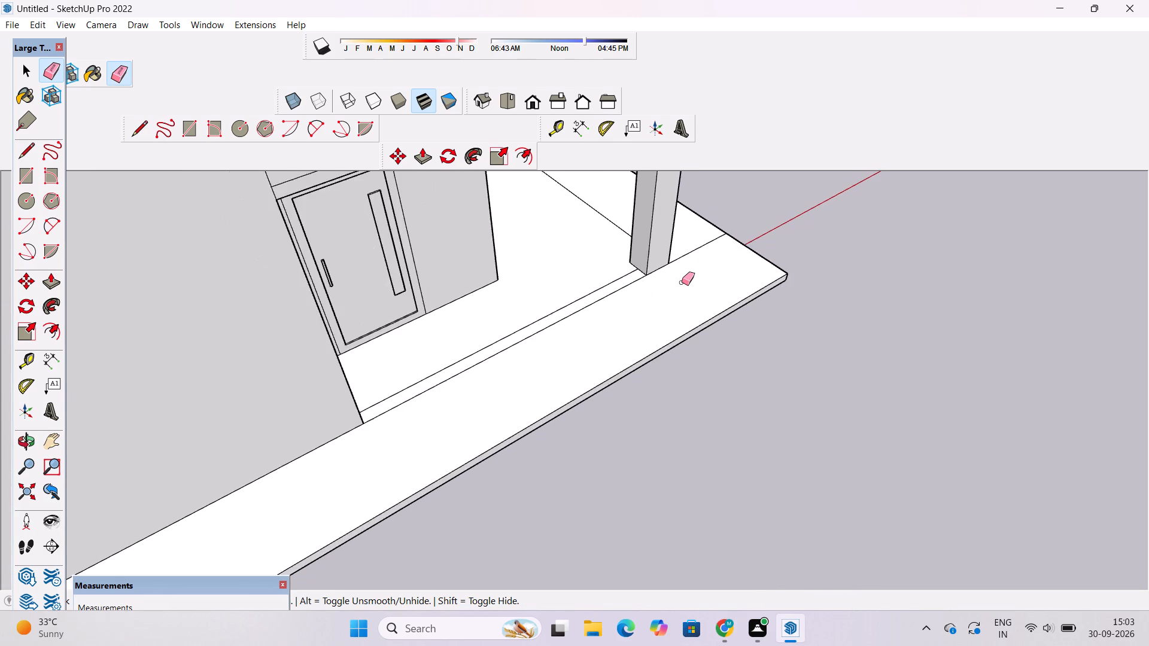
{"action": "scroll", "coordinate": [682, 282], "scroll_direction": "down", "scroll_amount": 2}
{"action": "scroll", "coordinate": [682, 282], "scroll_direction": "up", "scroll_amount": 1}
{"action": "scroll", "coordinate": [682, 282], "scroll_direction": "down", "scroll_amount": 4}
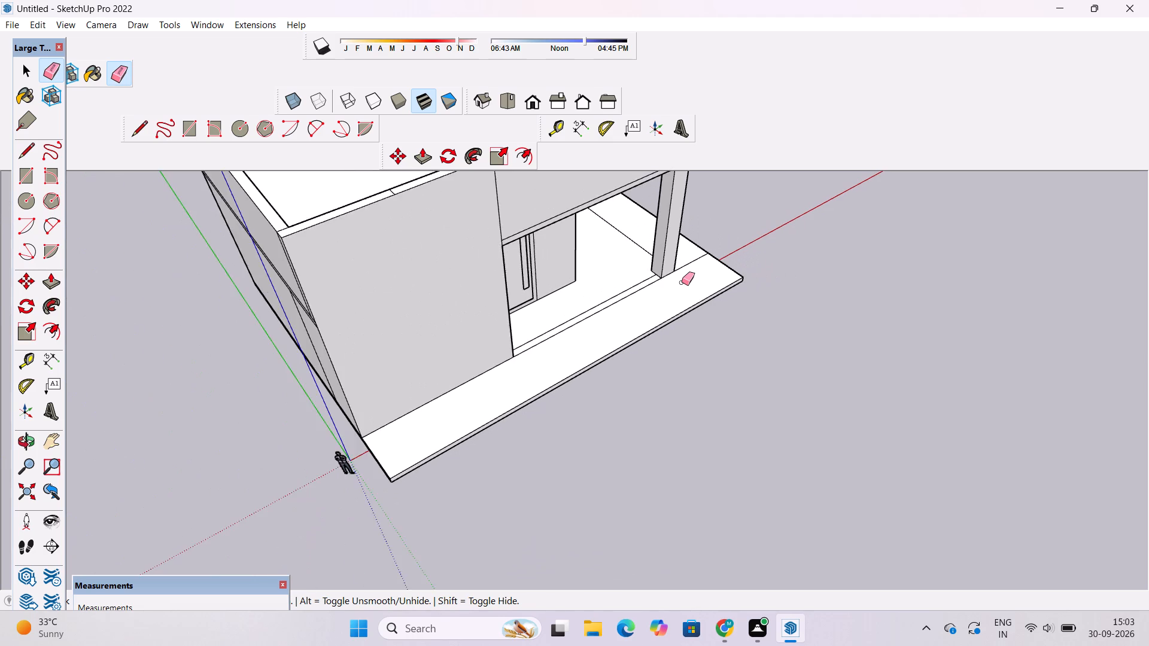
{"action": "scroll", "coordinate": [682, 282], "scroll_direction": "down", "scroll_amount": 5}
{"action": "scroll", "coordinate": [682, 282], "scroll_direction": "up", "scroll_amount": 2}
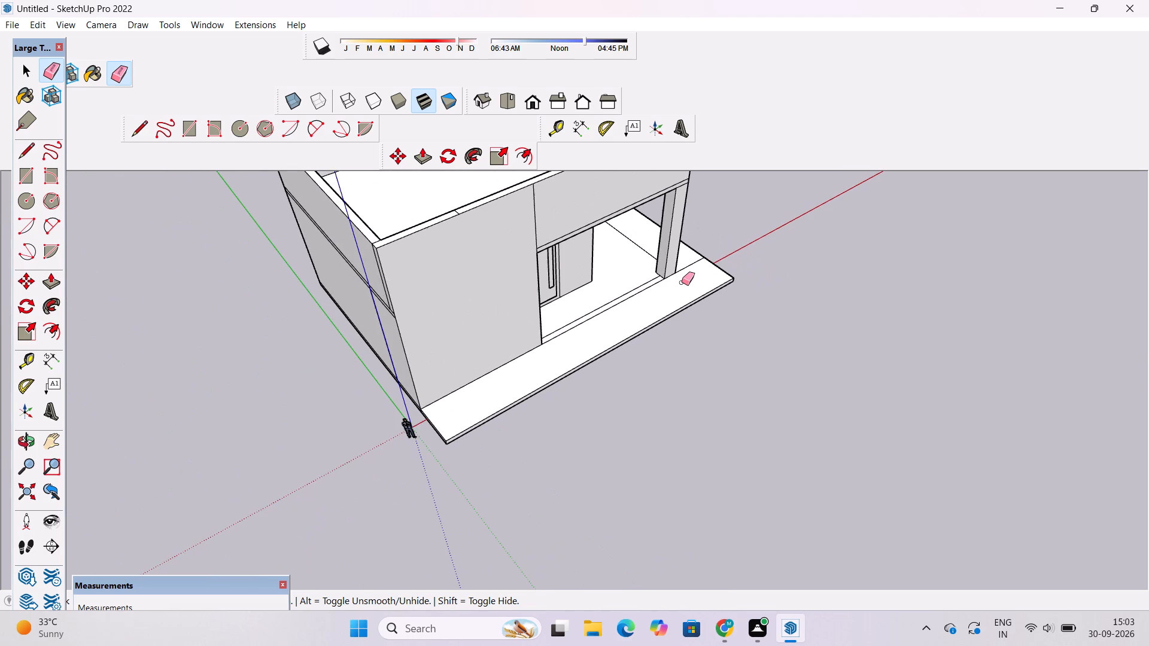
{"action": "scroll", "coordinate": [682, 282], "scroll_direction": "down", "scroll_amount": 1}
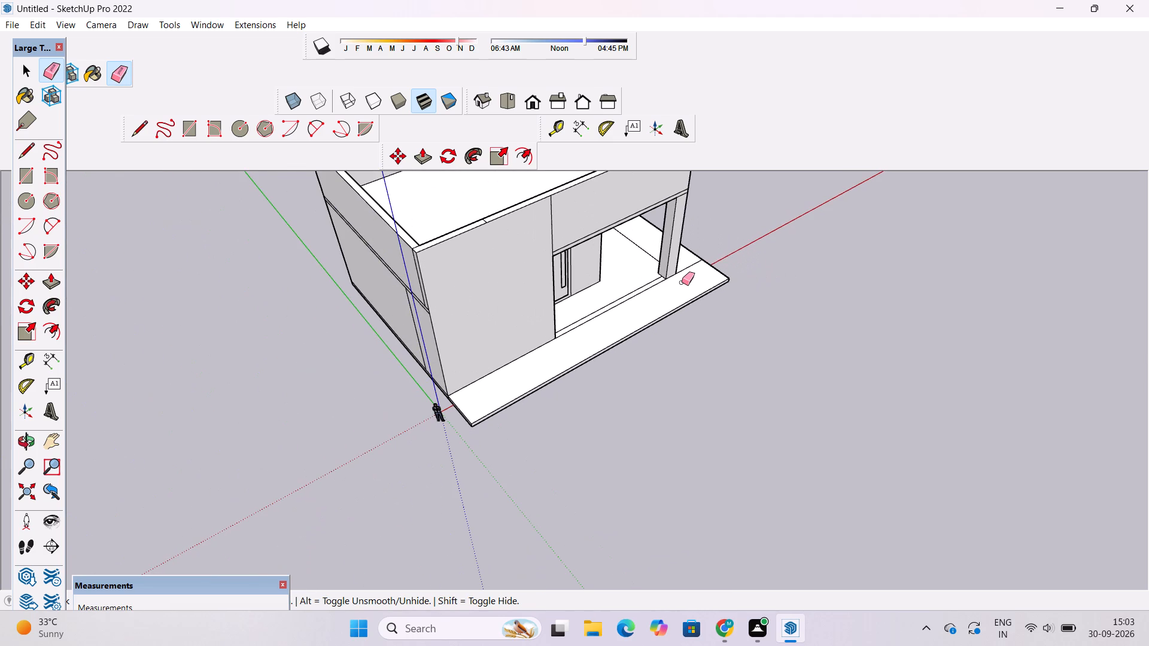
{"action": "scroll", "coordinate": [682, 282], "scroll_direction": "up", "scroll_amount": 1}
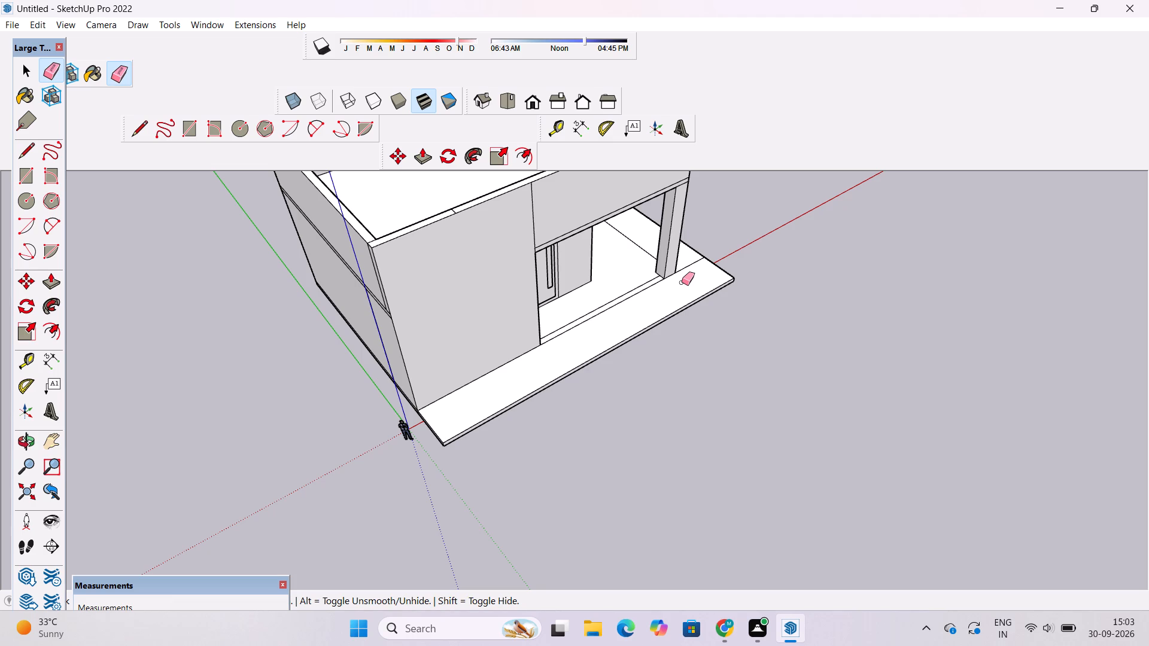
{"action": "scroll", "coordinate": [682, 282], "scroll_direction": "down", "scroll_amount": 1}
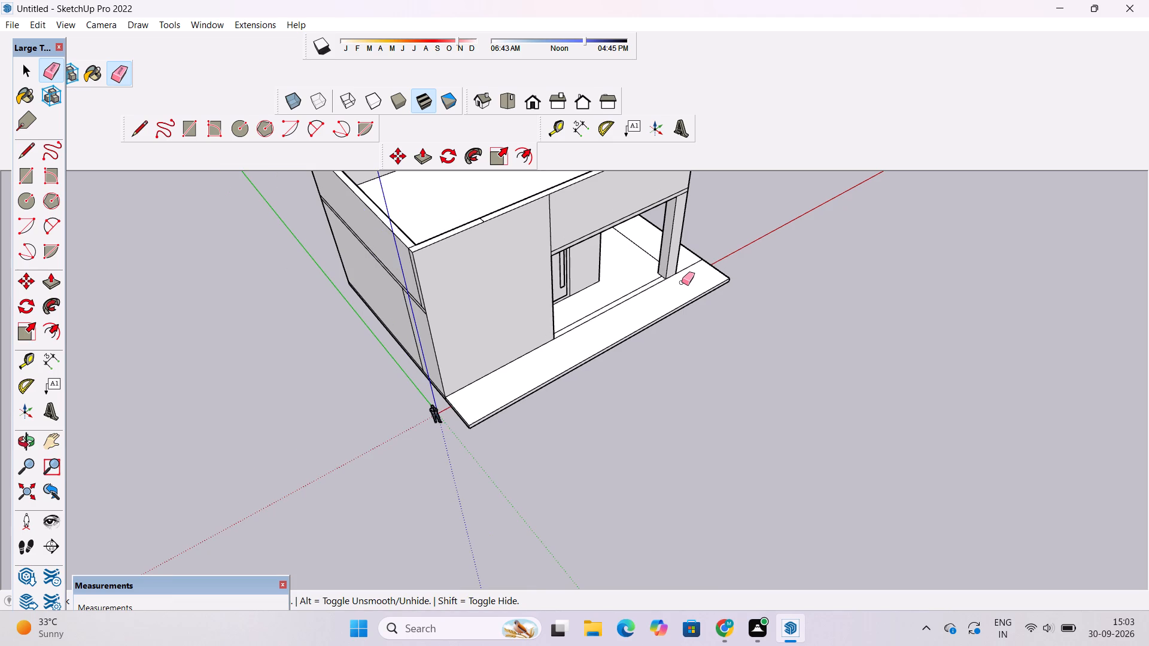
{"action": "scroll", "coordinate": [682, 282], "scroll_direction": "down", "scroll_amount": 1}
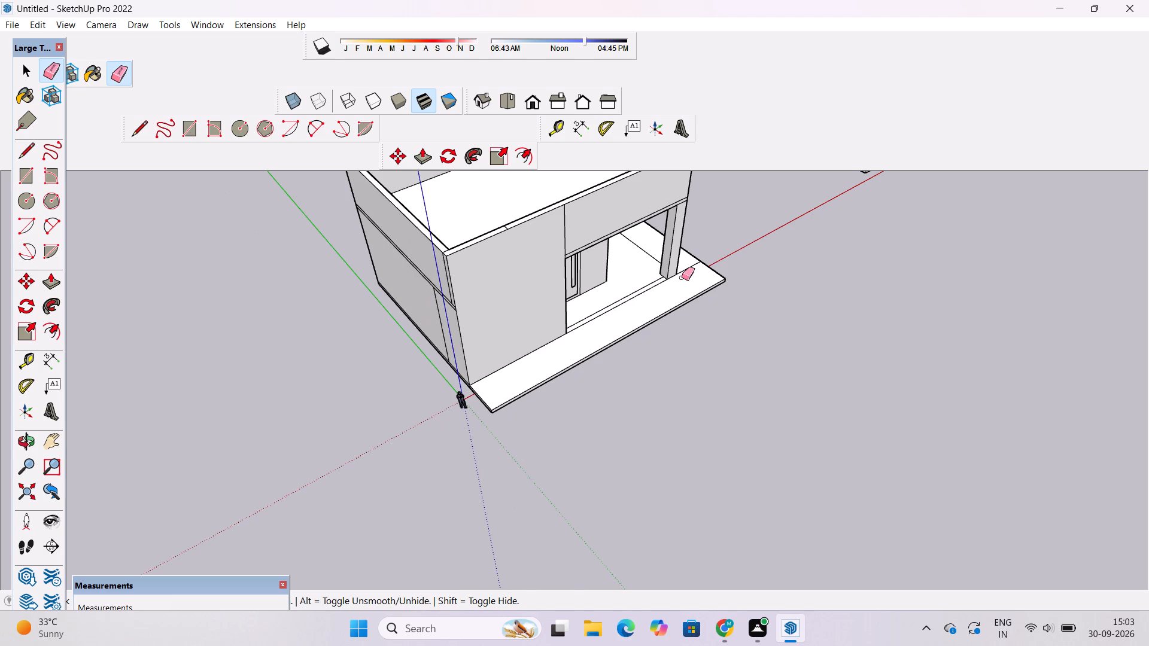
Examine the base slab, porch column, door recess and front wall at close range and from several angles.
{"action": "scroll", "coordinate": [682, 278], "scroll_direction": "up", "scroll_amount": 1}
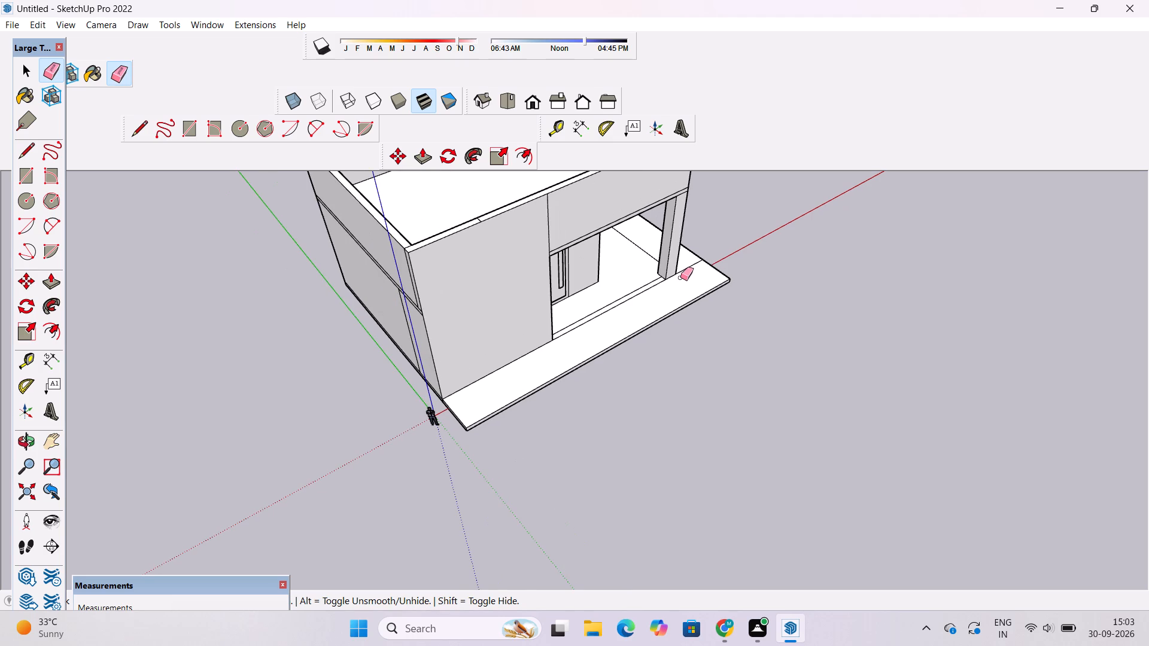
{"action": "scroll", "coordinate": [668, 291], "scroll_direction": "down", "scroll_amount": 1}
{"action": "scroll", "coordinate": [716, 234], "scroll_direction": "up", "scroll_amount": 5}
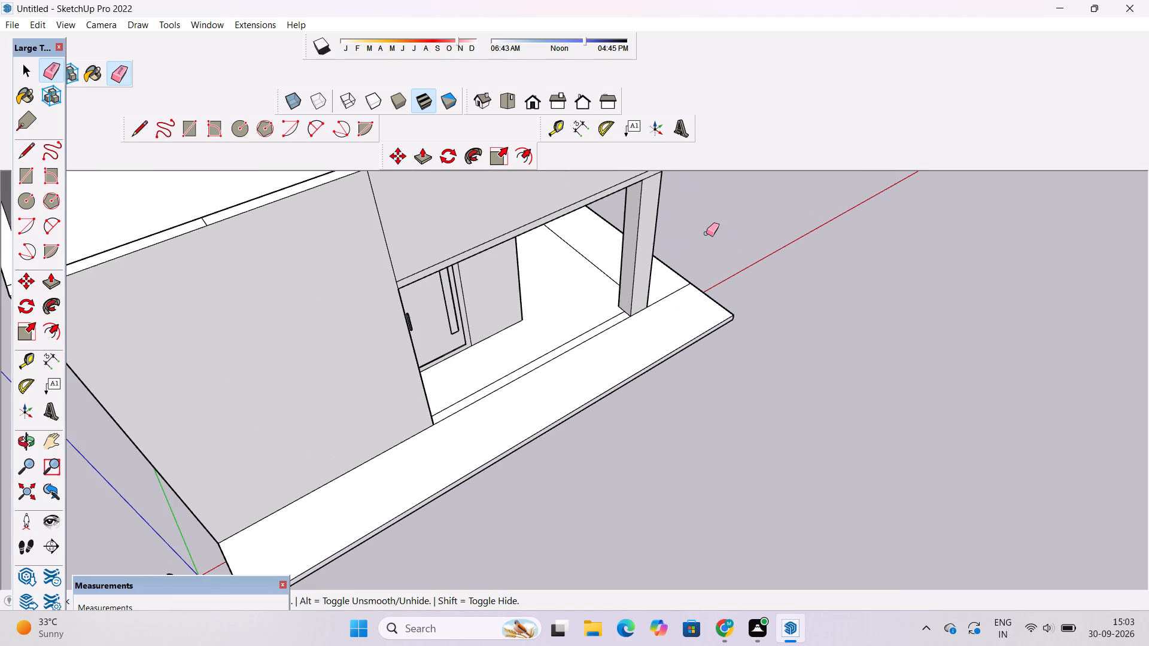
{"action": "scroll", "coordinate": [697, 239], "scroll_direction": "up", "scroll_amount": 6}
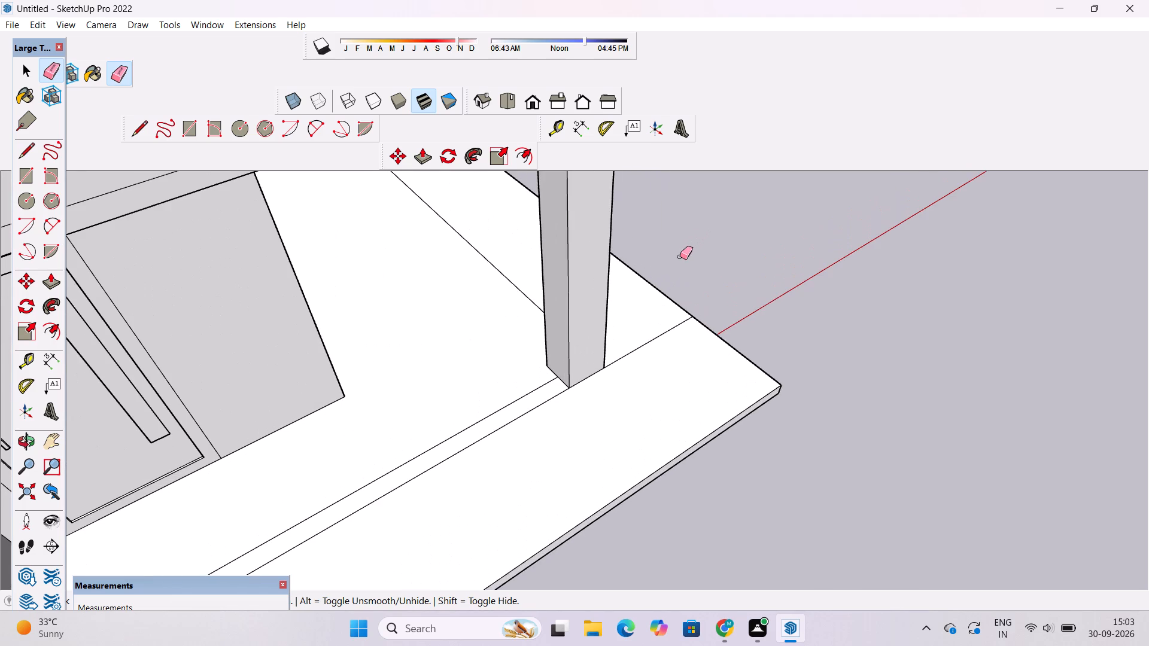
{"action": "scroll", "coordinate": [680, 257], "scroll_direction": "up", "scroll_amount": 1}
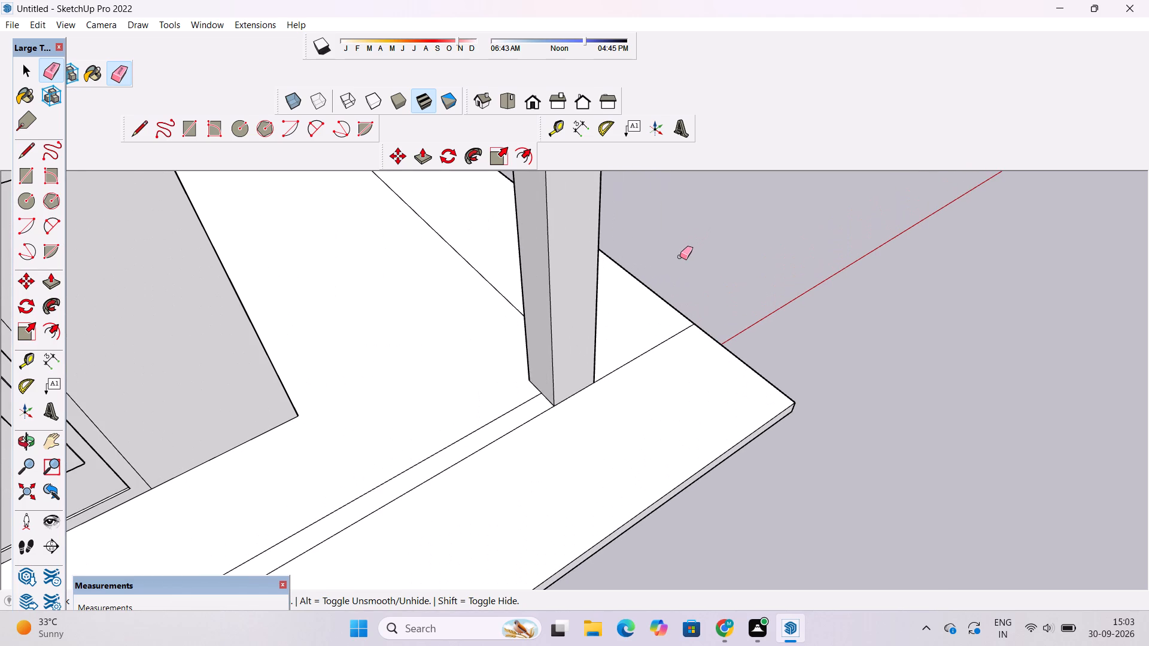
{"action": "key", "text": "space"}
{"action": "key", "text": "o"}
{"action": "scroll", "coordinate": [663, 258], "scroll_direction": "down", "scroll_amount": 1}
{"action": "left_click_drag", "start_coordinate": [662, 260], "coordinate": [674, 360], "text": "shift"}
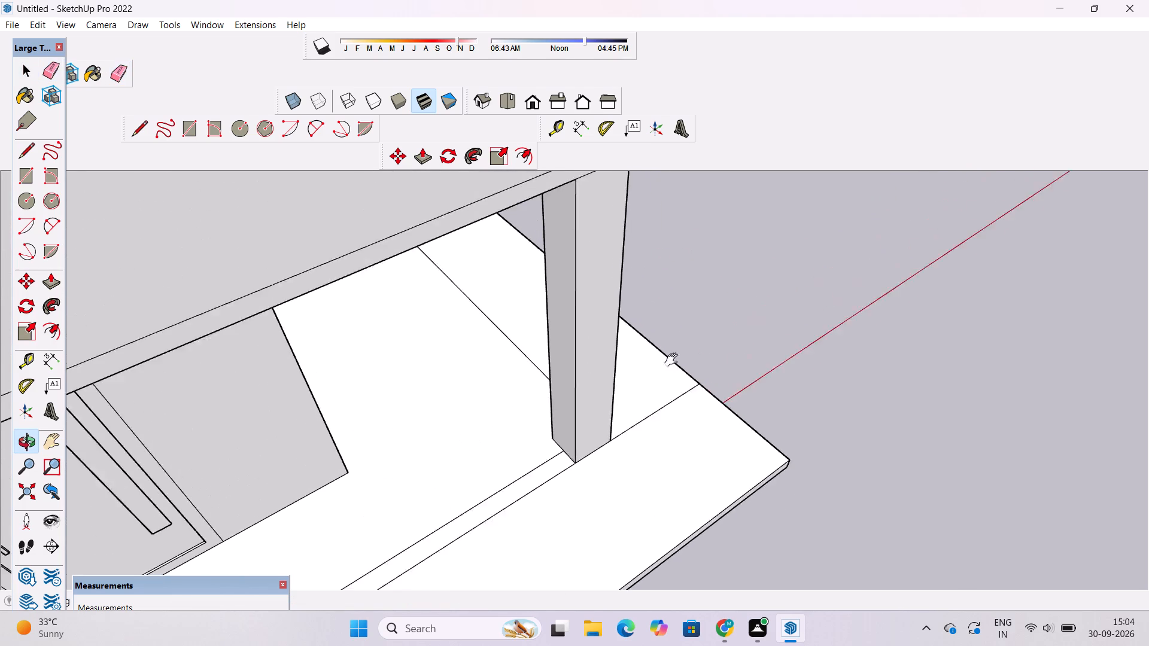
{"action": "left_click_drag", "start_coordinate": [674, 360], "coordinate": [672, 364], "text": "shift"}
{"action": "left_click_drag", "start_coordinate": [631, 377], "coordinate": [620, 307]}
{"action": "scroll", "coordinate": [620, 289], "scroll_direction": "down", "scroll_amount": 6}
{"action": "left_click_drag", "start_coordinate": [792, 327], "coordinate": [662, 294]}
{"action": "left_click_drag", "start_coordinate": [616, 355], "coordinate": [614, 303], "text": "shift"}
{"action": "left_click_drag", "start_coordinate": [699, 332], "coordinate": [594, 283]}
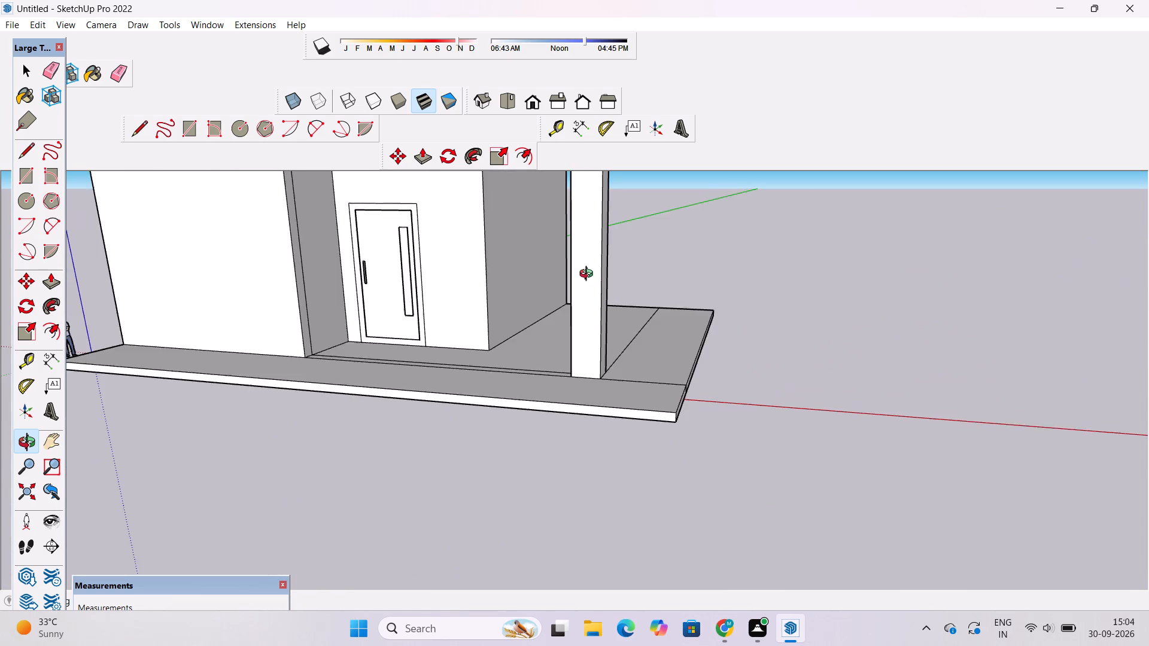
{"action": "scroll", "coordinate": [585, 273], "scroll_direction": "down", "scroll_amount": 5}
{"action": "left_click_drag", "start_coordinate": [588, 274], "coordinate": [651, 407], "text": "shift"}
{"action": "scroll", "coordinate": [610, 390], "scroll_direction": "up", "scroll_amount": 6}
{"action": "left_click_drag", "start_coordinate": [582, 391], "coordinate": [655, 324]}
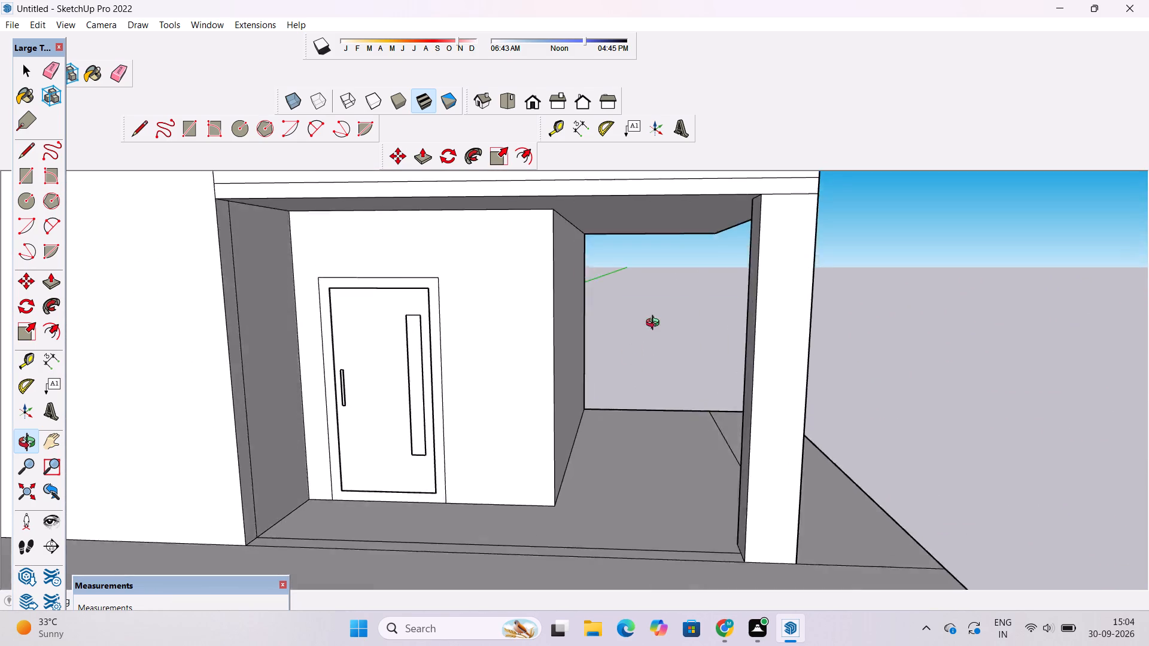
{"action": "left_click_drag", "start_coordinate": [655, 324], "coordinate": [661, 312]}
{"action": "left_click_drag", "start_coordinate": [660, 361], "coordinate": [651, 295], "text": "shift"}
{"action": "scroll", "coordinate": [651, 293], "scroll_direction": "down", "scroll_amount": 4}
{"action": "left_click_drag", "start_coordinate": [668, 297], "coordinate": [640, 376]}
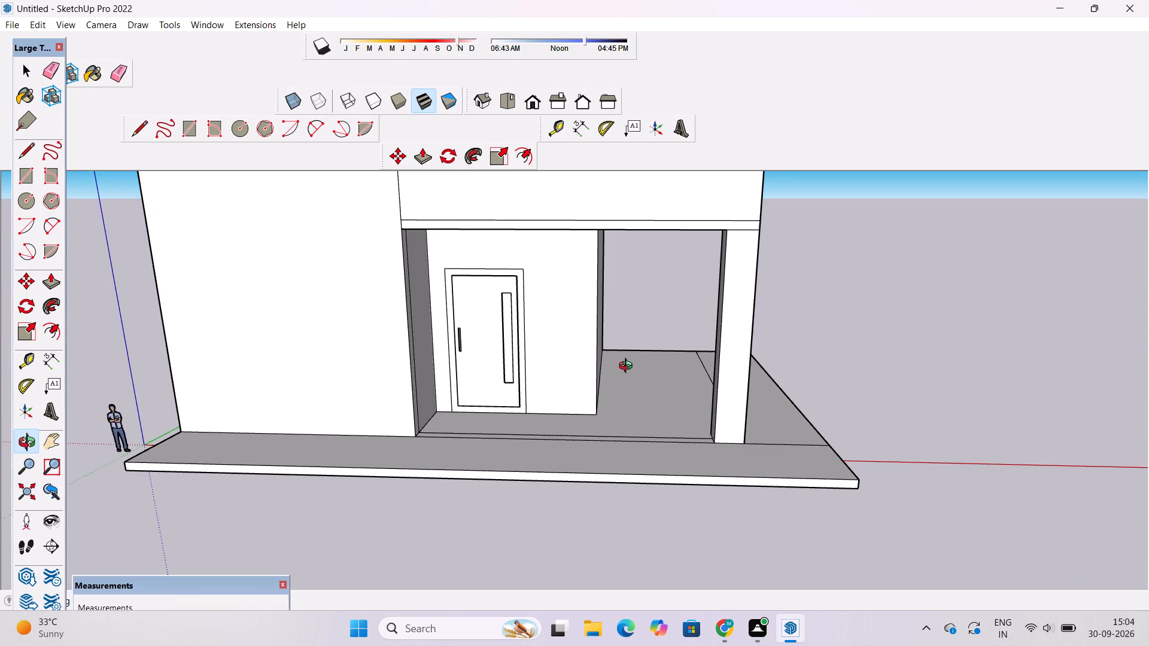
{"action": "left_click_drag", "start_coordinate": [689, 357], "coordinate": [583, 346]}
{"action": "left_click_drag", "start_coordinate": [572, 373], "coordinate": [661, 398], "text": "shift"}
{"action": "left_click_drag", "start_coordinate": [651, 410], "coordinate": [771, 410]}
{"action": "scroll", "coordinate": [743, 379], "scroll_direction": "up", "scroll_amount": 3}
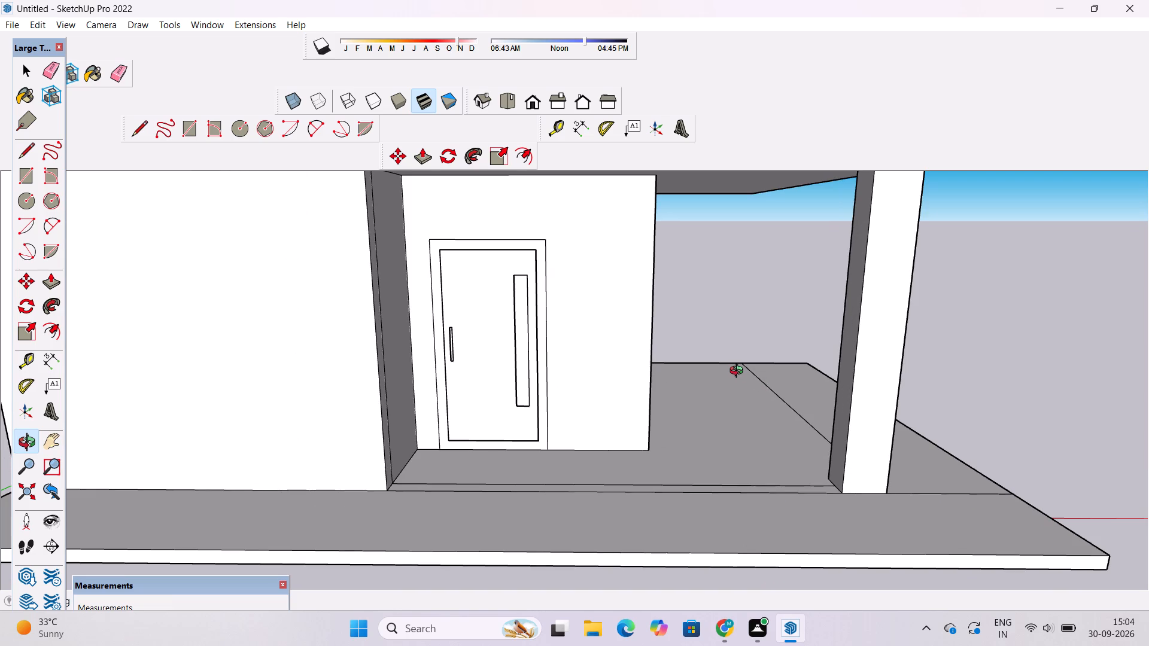
{"action": "left_click_drag", "start_coordinate": [734, 373], "coordinate": [802, 373], "text": "shift"}
{"action": "scroll", "coordinate": [769, 372], "scroll_direction": "down", "scroll_amount": 5}
{"action": "left_click_drag", "start_coordinate": [758, 364], "coordinate": [768, 464]}
{"action": "scroll", "coordinate": [729, 405], "scroll_direction": "down", "scroll_amount": 6}
{"action": "left_click_drag", "start_coordinate": [722, 374], "coordinate": [722, 437], "text": "shift"}
Examine the open upper storey and the top of the front wall from above, up to the whole building and the separate slab.
{"action": "scroll", "coordinate": [646, 399], "scroll_direction": "up", "scroll_amount": 5}
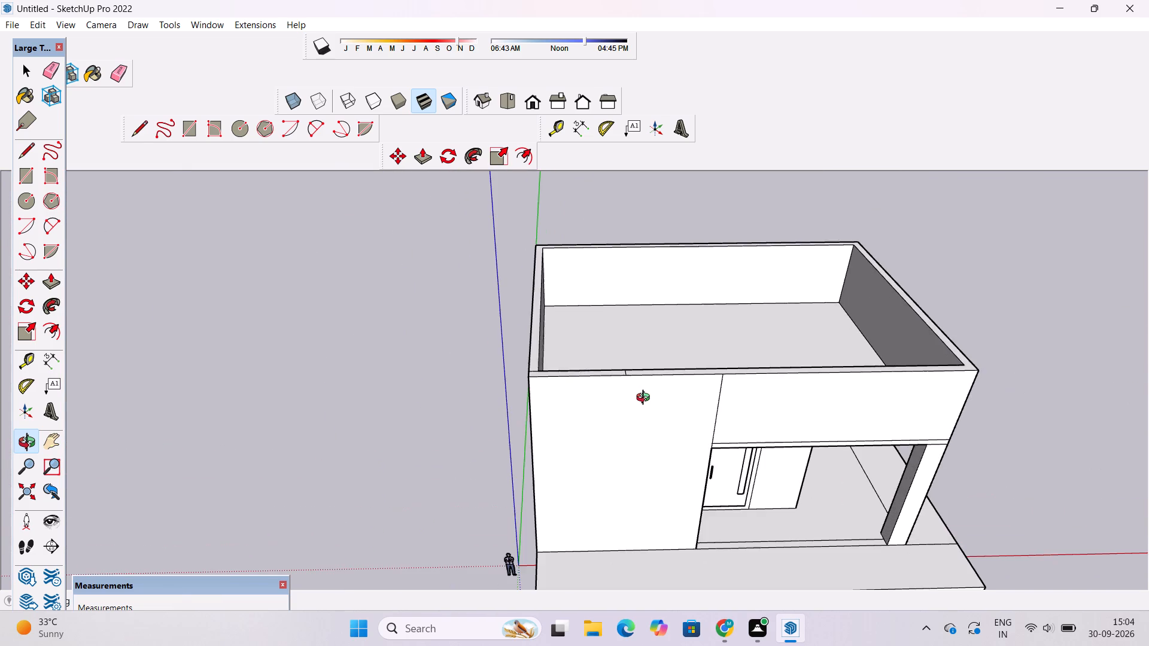
{"action": "left_click_drag", "start_coordinate": [641, 405], "coordinate": [637, 395]}
{"action": "left_click_drag", "start_coordinate": [630, 404], "coordinate": [627, 351], "text": "shift"}
{"action": "scroll", "coordinate": [621, 342], "scroll_direction": "down", "scroll_amount": 5}
{"action": "left_click_drag", "start_coordinate": [627, 331], "coordinate": [648, 470]}
{"action": "scroll", "coordinate": [601, 354], "scroll_direction": "up", "scroll_amount": 4}
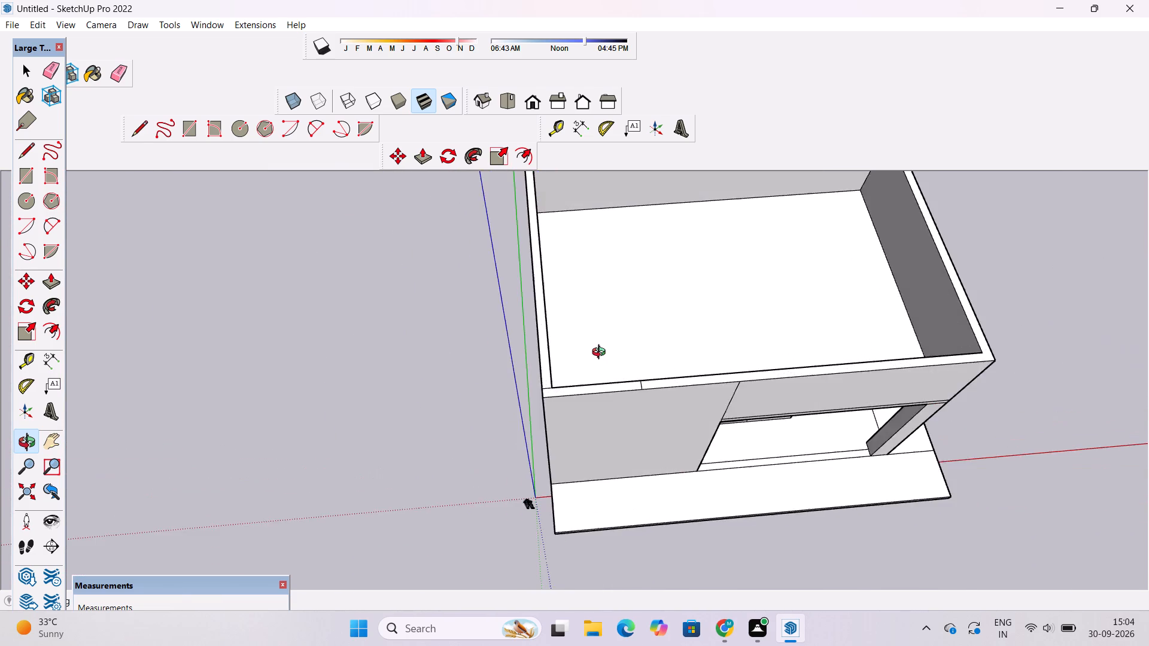
{"action": "scroll", "coordinate": [601, 354], "scroll_direction": "up", "scroll_amount": 4}
{"action": "left_click_drag", "start_coordinate": [615, 394], "coordinate": [490, 370], "text": "shift"}
{"action": "scroll", "coordinate": [501, 401], "scroll_direction": "up", "scroll_amount": 1}
{"action": "left_click_drag", "start_coordinate": [501, 402], "coordinate": [505, 383]}
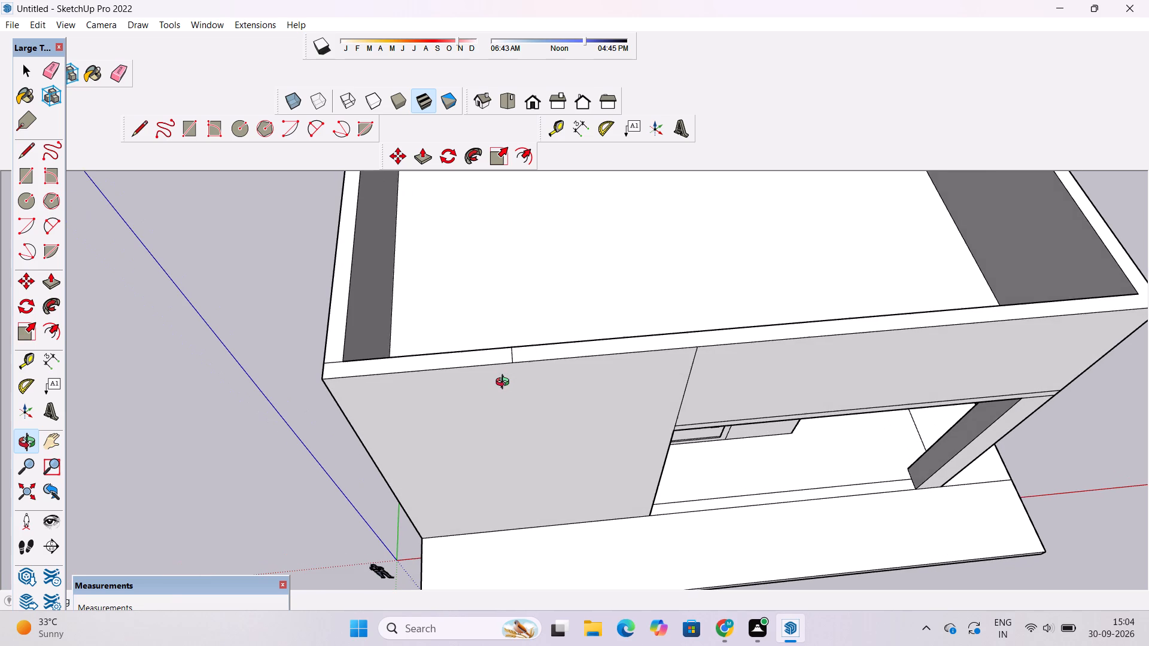
{"action": "left_click_drag", "start_coordinate": [521, 389], "coordinate": [618, 440], "text": "shift"}
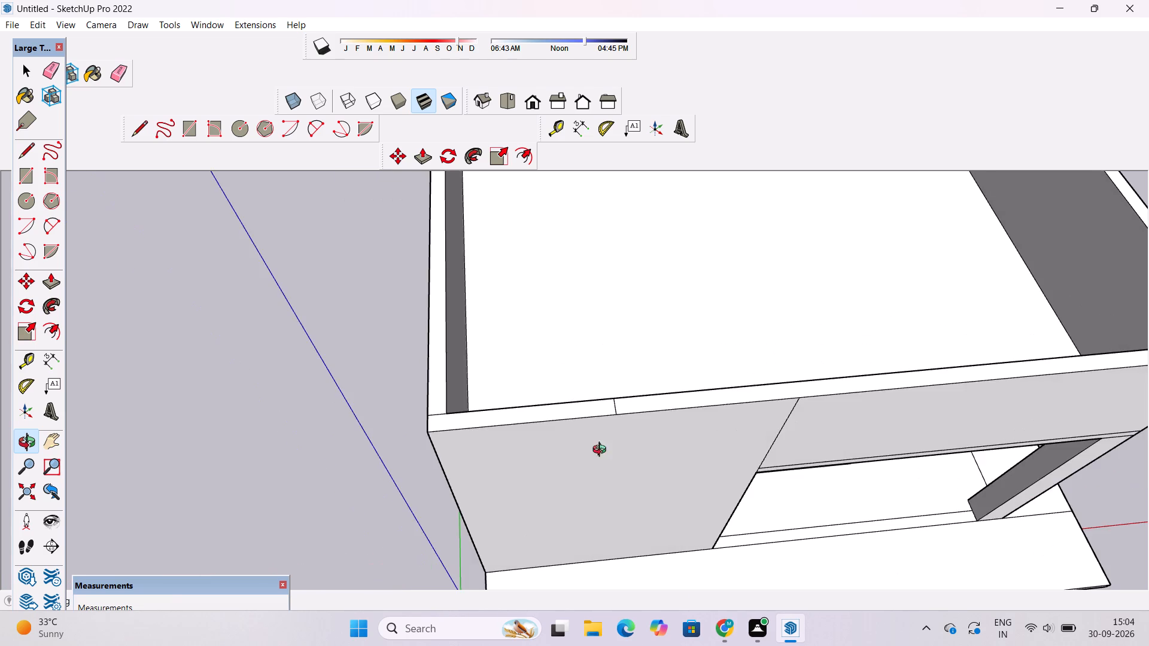
{"action": "left_click_drag", "start_coordinate": [602, 451], "coordinate": [636, 406]}
{"action": "scroll", "coordinate": [594, 403], "scroll_direction": "up", "scroll_amount": 1}
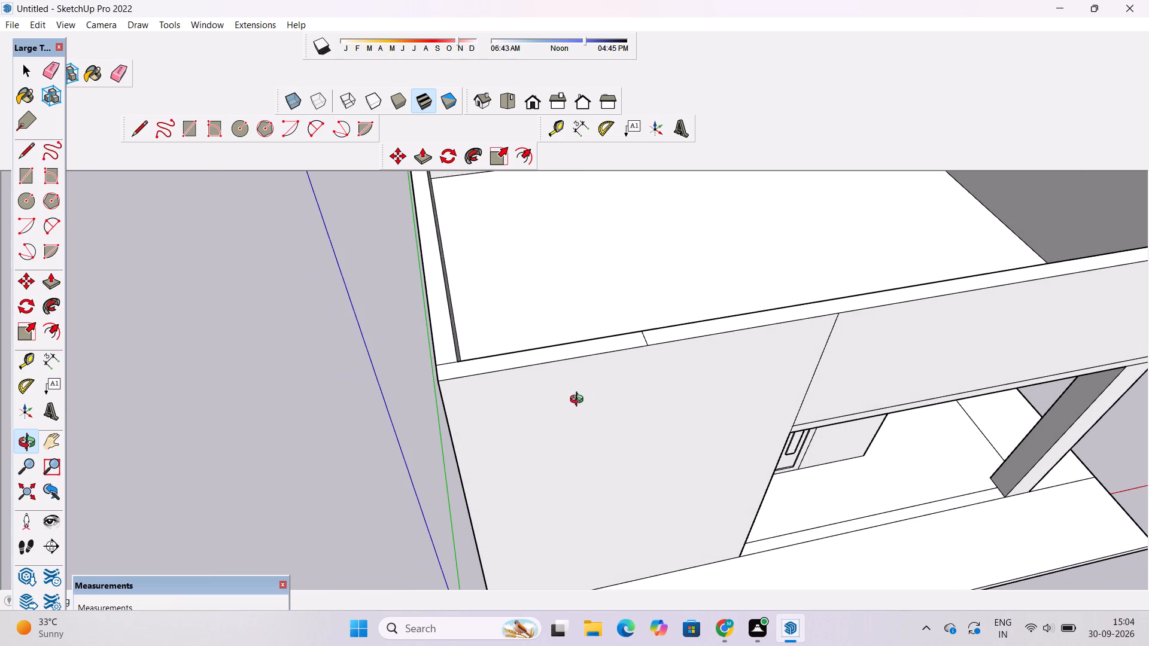
{"action": "scroll", "coordinate": [579, 401], "scroll_direction": "down", "scroll_amount": 4}
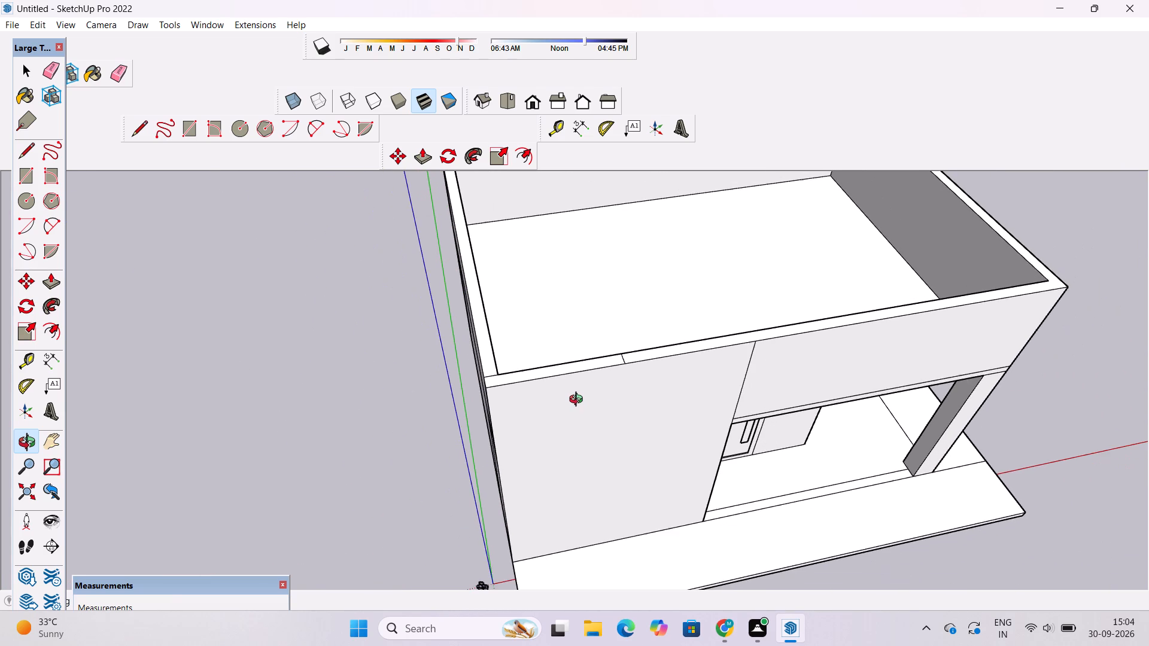
{"action": "scroll", "coordinate": [579, 401], "scroll_direction": "down", "scroll_amount": 4}
{"action": "scroll", "coordinate": [579, 401], "scroll_direction": "up", "scroll_amount": 3}
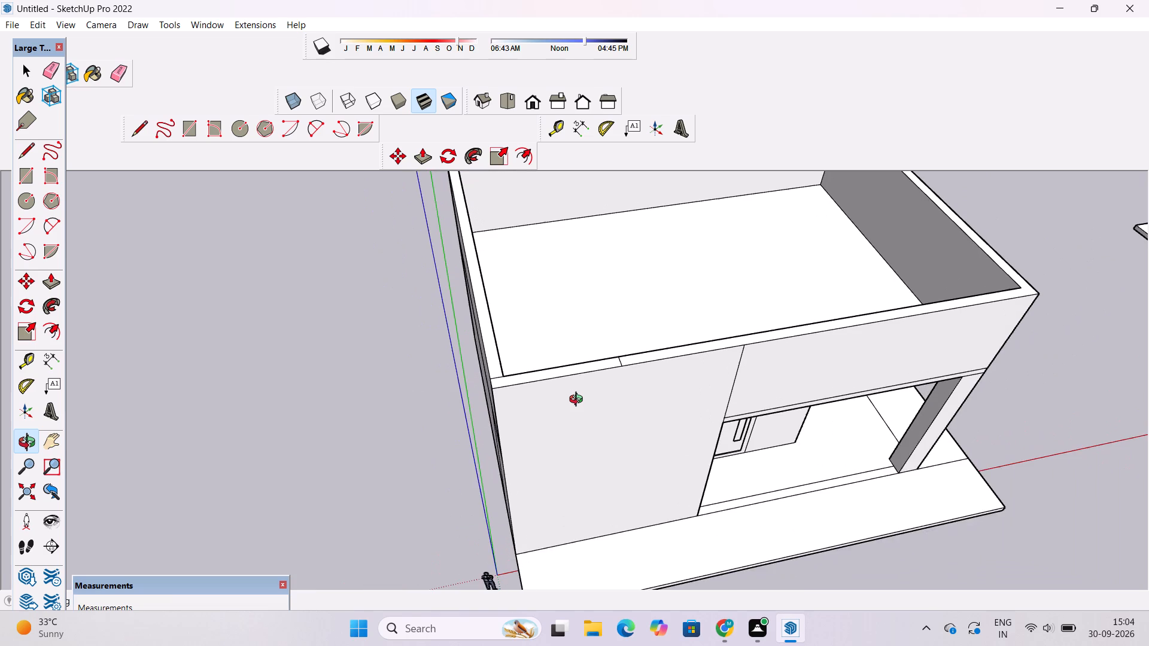
{"action": "scroll", "coordinate": [579, 401], "scroll_direction": "up", "scroll_amount": 1}
{"action": "scroll", "coordinate": [579, 401], "scroll_direction": "down", "scroll_amount": 4}
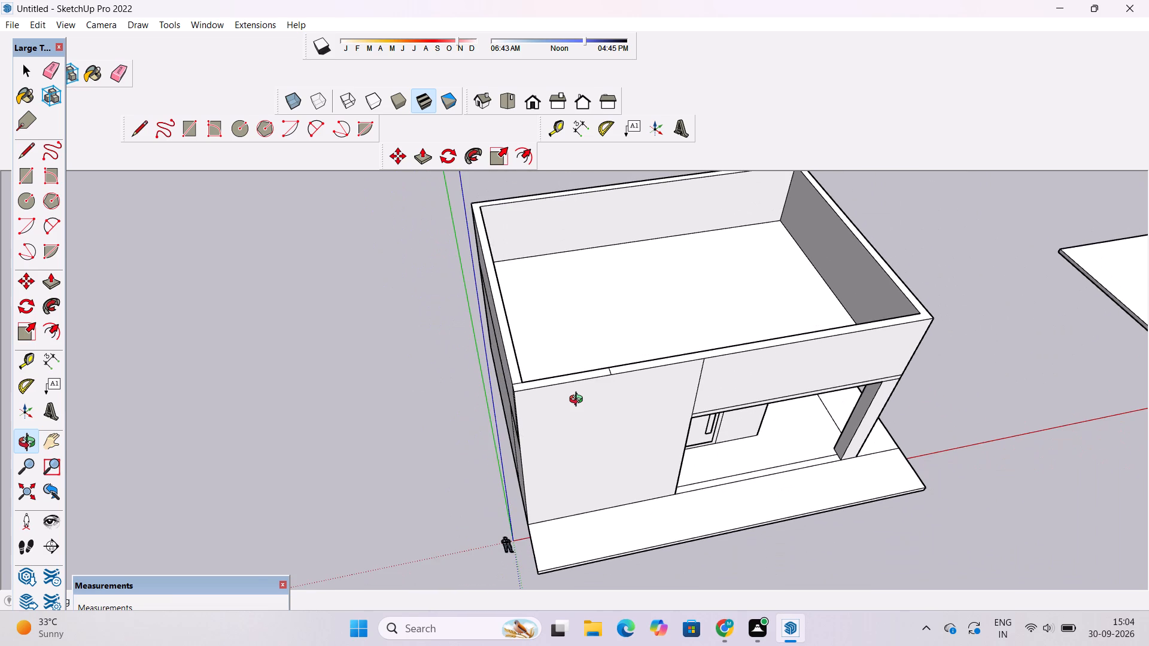
{"action": "scroll", "coordinate": [579, 401], "scroll_direction": "down", "scroll_amount": 2}
{"action": "scroll", "coordinate": [579, 401], "scroll_direction": "up", "scroll_amount": 2}
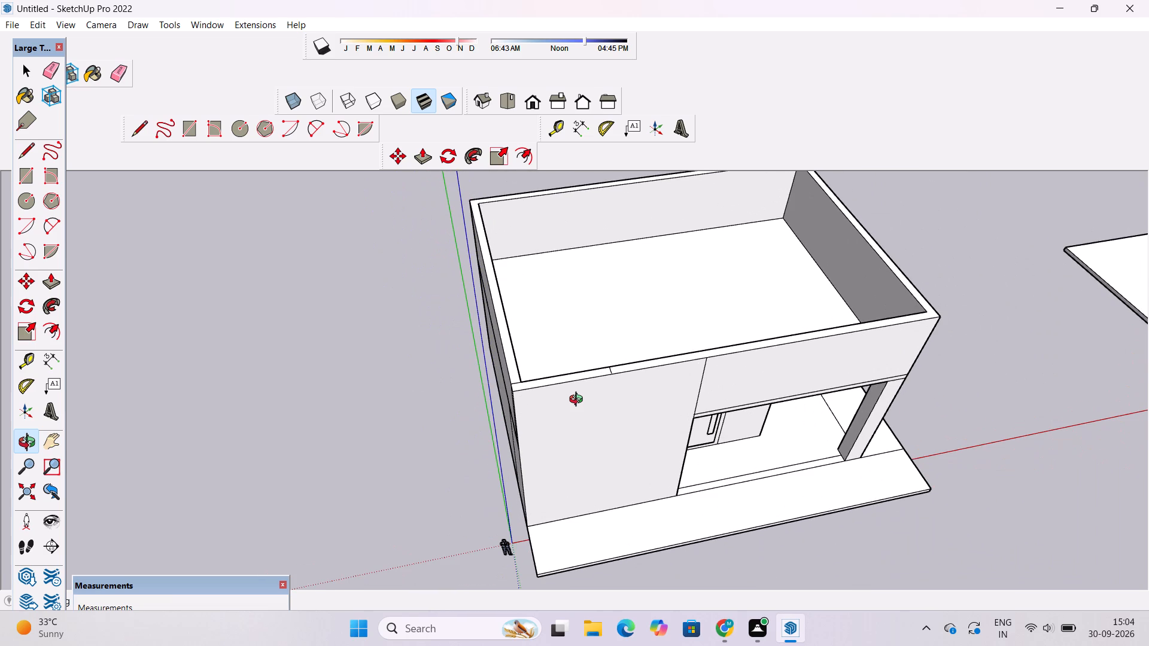
{"action": "scroll", "coordinate": [579, 401], "scroll_direction": "down", "scroll_amount": 1}
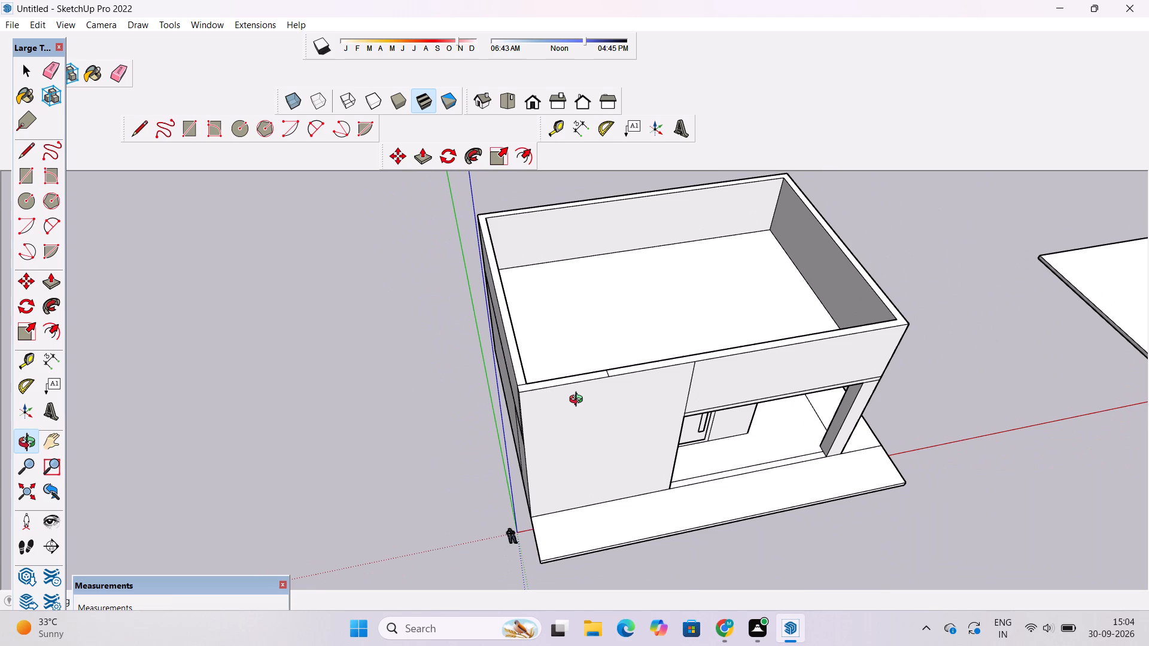
{"action": "scroll", "coordinate": [579, 401], "scroll_direction": "down", "scroll_amount": 2}
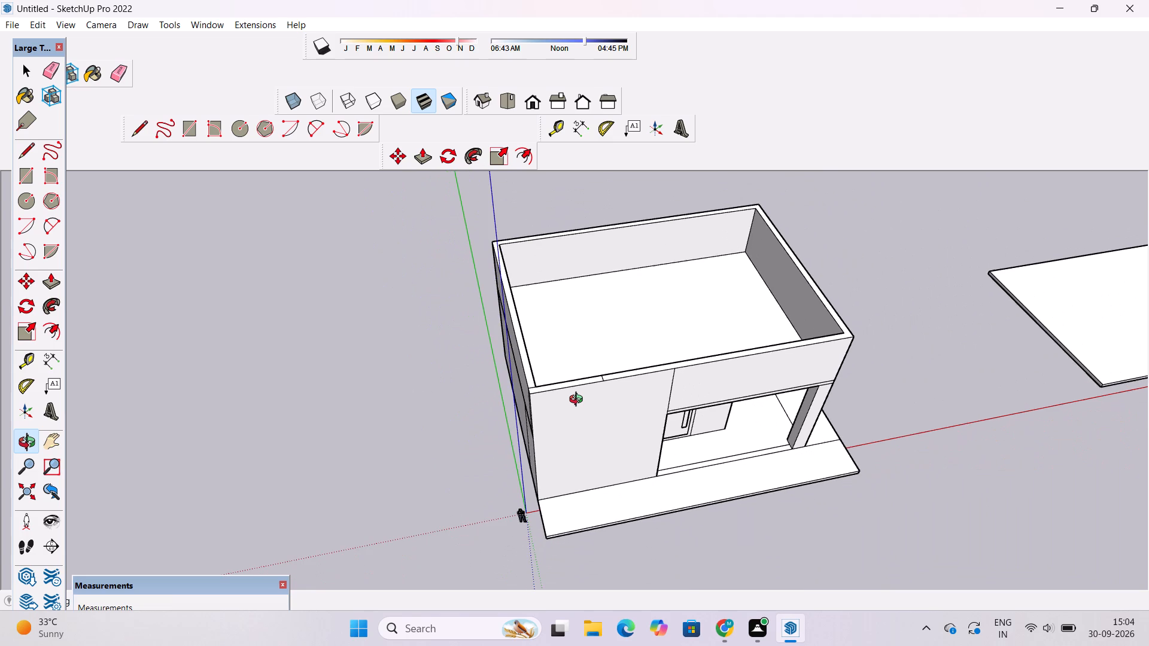
{"action": "scroll", "coordinate": [579, 401], "scroll_direction": "down", "scroll_amount": 3}
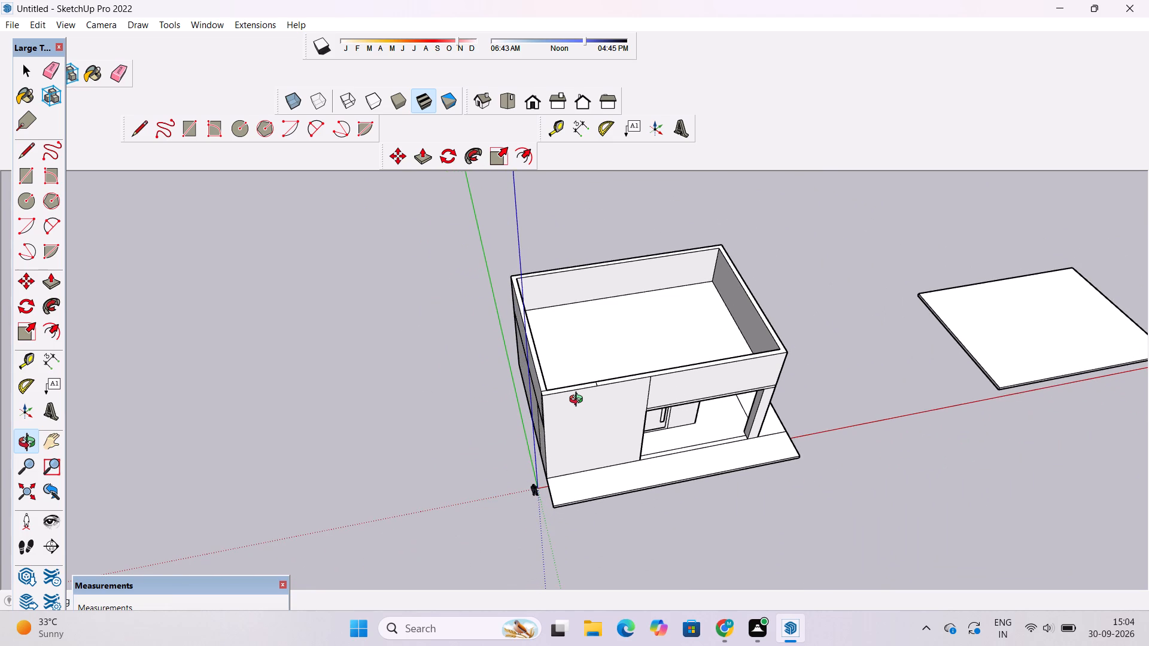
{"action": "scroll", "coordinate": [579, 401], "scroll_direction": "down", "scroll_amount": 3}
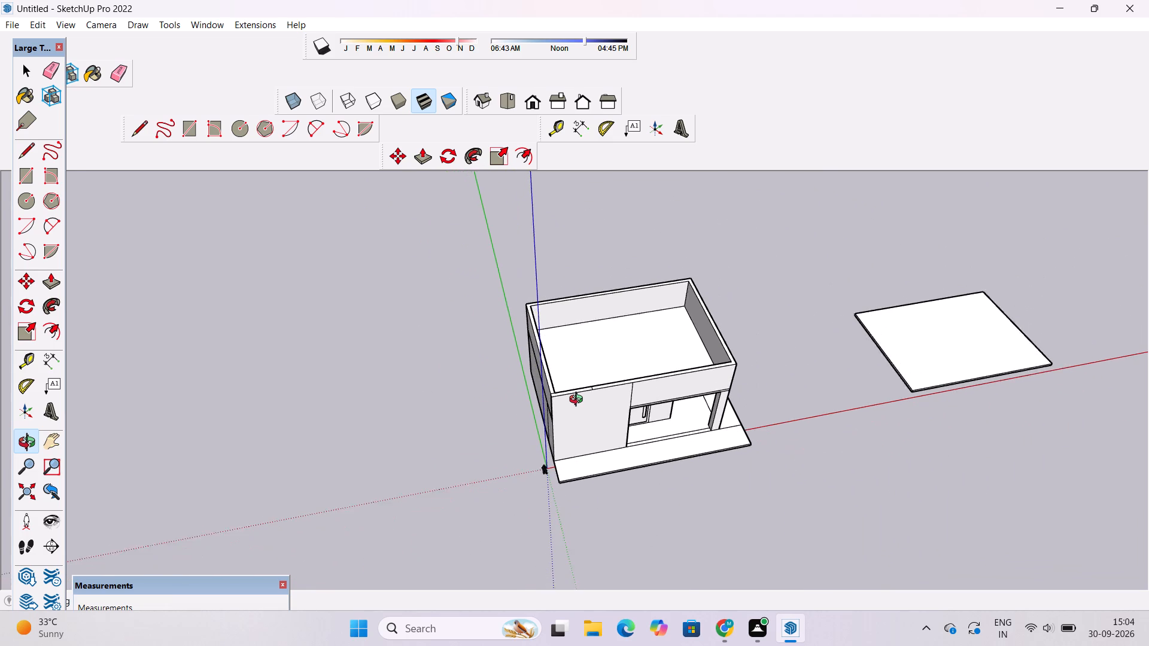
{"action": "scroll", "coordinate": [579, 401], "scroll_direction": "down", "scroll_amount": 2}
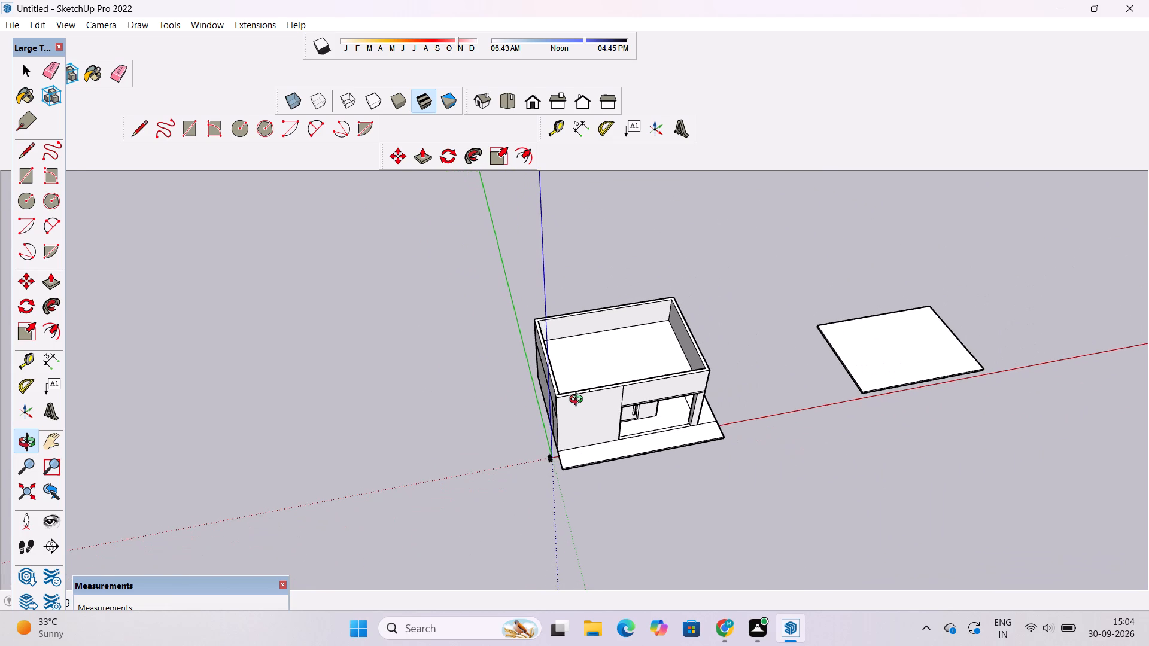
{"action": "scroll", "coordinate": [579, 401], "scroll_direction": "down", "scroll_amount": 2}
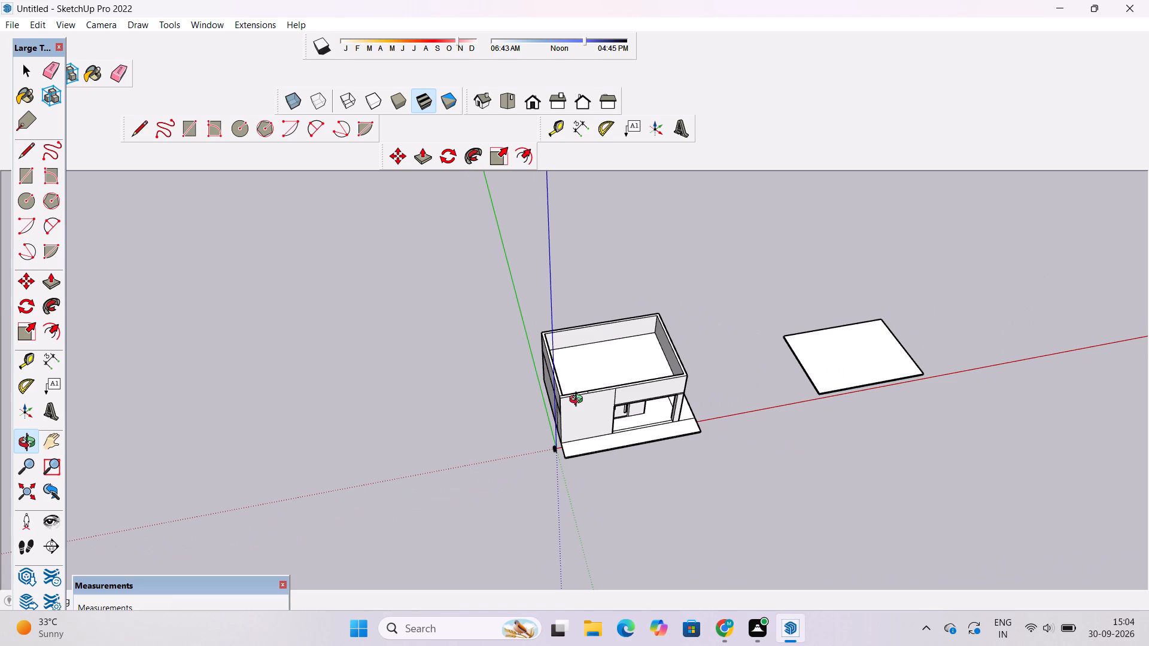
Examine the building's front elevation, porch overhang and both side walls from eye level.
{"action": "left_click_drag", "start_coordinate": [590, 410], "coordinate": [619, 365]}
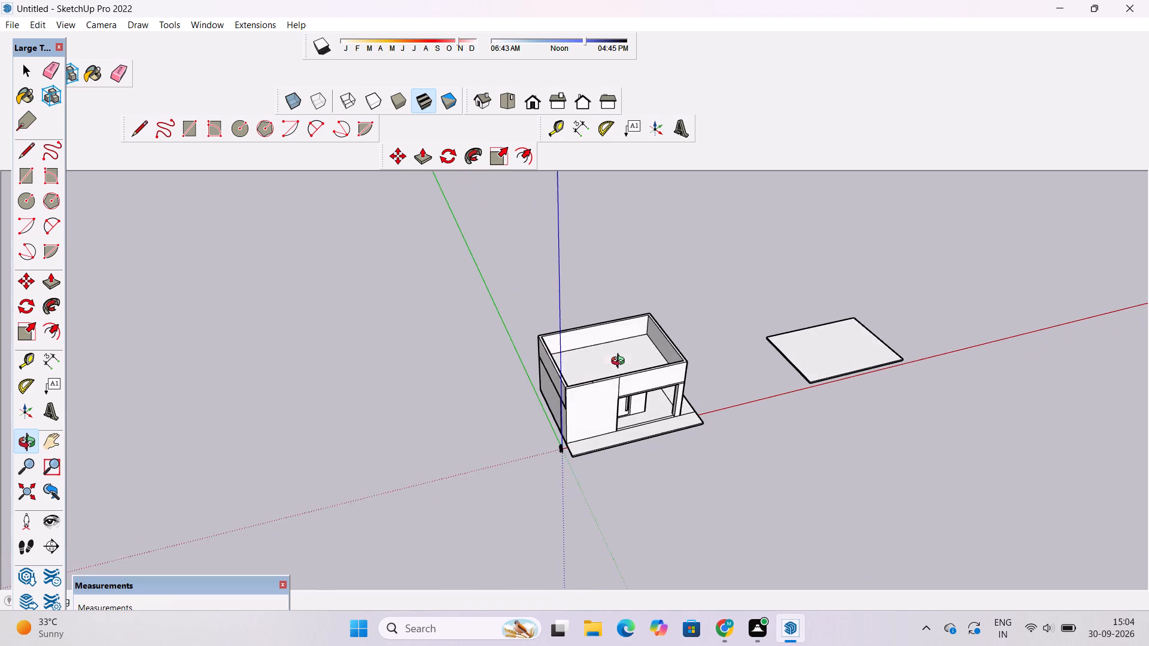
{"action": "scroll", "coordinate": [621, 385], "scroll_direction": "up", "scroll_amount": 3}
{"action": "left_click_drag", "start_coordinate": [621, 404], "coordinate": [643, 307]}
{"action": "scroll", "coordinate": [662, 375], "scroll_direction": "up", "scroll_amount": 5}
{"action": "left_click_drag", "start_coordinate": [670, 375], "coordinate": [529, 362], "text": "shift"}
{"action": "left_click_drag", "start_coordinate": [531, 383], "coordinate": [371, 348]}
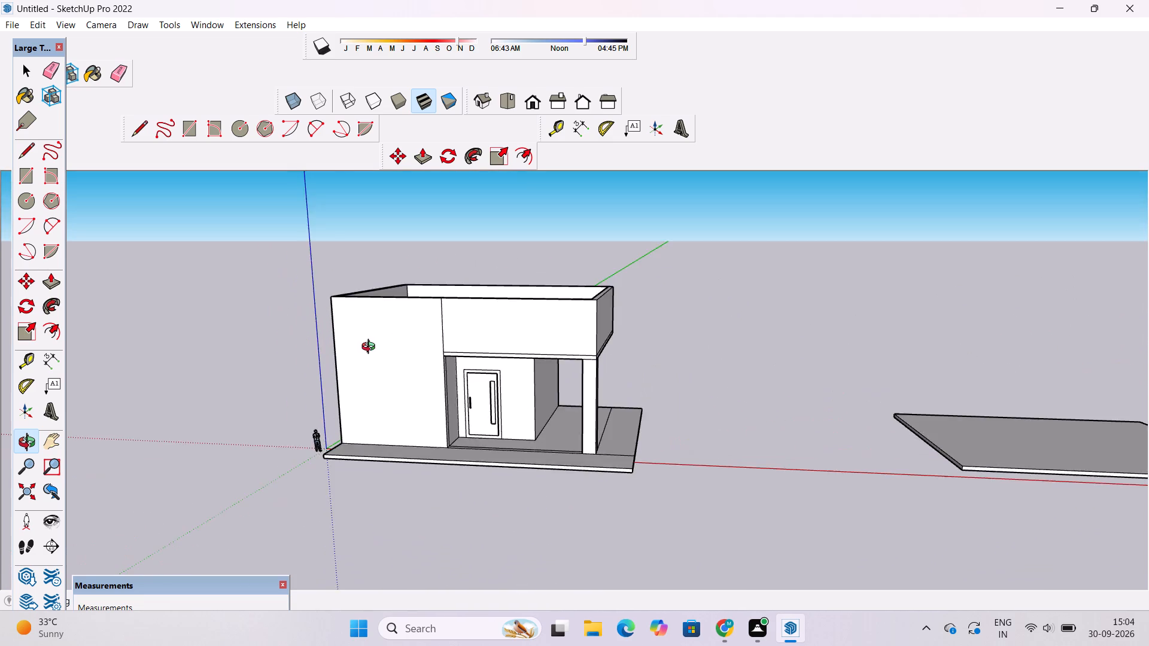
{"action": "scroll", "coordinate": [405, 340], "scroll_direction": "up", "scroll_amount": 7}
{"action": "left_click_drag", "start_coordinate": [527, 374], "coordinate": [549, 285]}
{"action": "scroll", "coordinate": [555, 288], "scroll_direction": "down", "scroll_amount": 4}
{"action": "left_click_drag", "start_coordinate": [753, 336], "coordinate": [448, 349]}
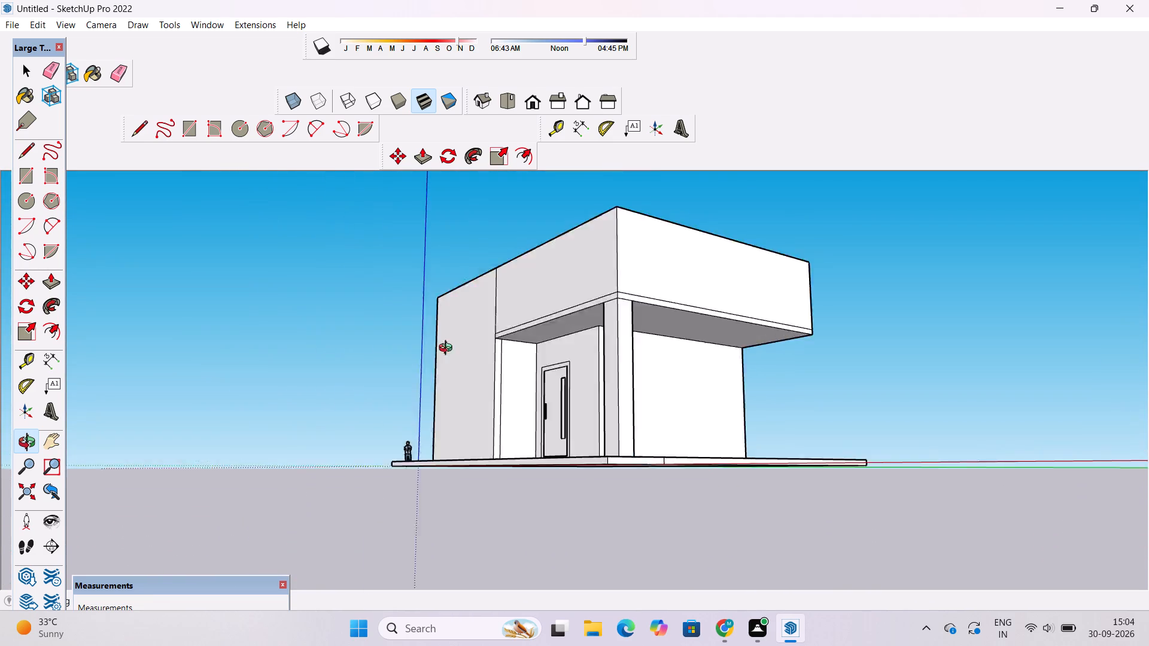
{"action": "left_click_drag", "start_coordinate": [448, 349], "coordinate": [442, 351]}
{"action": "scroll", "coordinate": [541, 307], "scroll_direction": "up", "scroll_amount": 3}
{"action": "left_click_drag", "start_coordinate": [530, 317], "coordinate": [543, 371]}
{"action": "scroll", "coordinate": [543, 369], "scroll_direction": "up", "scroll_amount": 4}
{"action": "left_click_drag", "start_coordinate": [488, 360], "coordinate": [690, 349]}
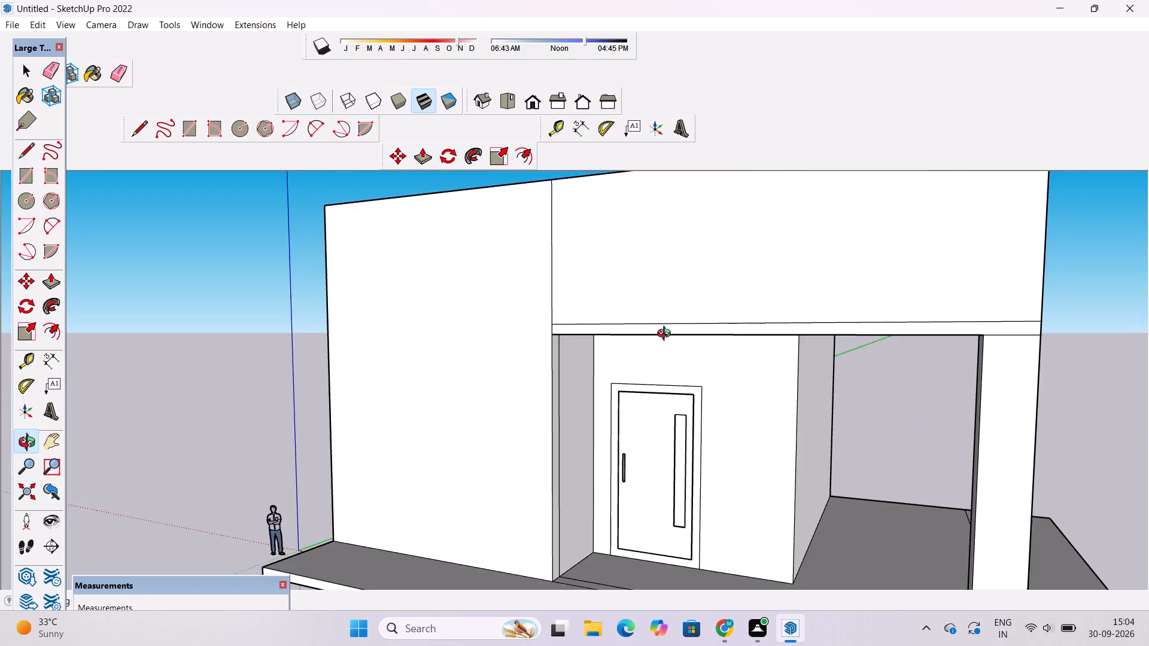
{"action": "scroll", "coordinate": [667, 335], "scroll_direction": "down", "scroll_amount": 7}
{"action": "left_click_drag", "start_coordinate": [513, 331], "coordinate": [710, 303]}
{"action": "left_click_drag", "start_coordinate": [718, 363], "coordinate": [555, 368], "text": "shift"}
{"action": "left_click_drag", "start_coordinate": [546, 409], "coordinate": [387, 413]}
{"action": "left_click_drag", "start_coordinate": [385, 401], "coordinate": [803, 428]}
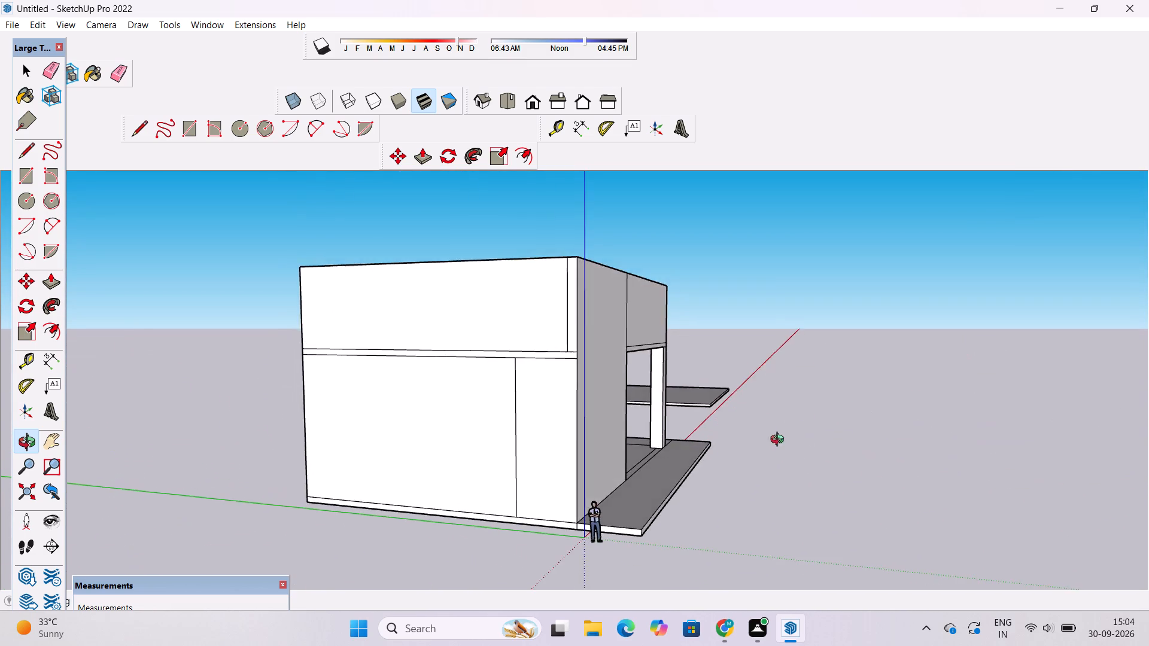
Erase the leftover horizontal band lines and vertical lines on the side wall near the front corner.
{"action": "left_click_drag", "start_coordinate": [561, 468], "coordinate": [611, 389], "text": "shift"}
{"action": "scroll", "coordinate": [539, 268], "scroll_direction": "up", "scroll_amount": 5}
{"action": "left_click_drag", "start_coordinate": [539, 291], "coordinate": [664, 339]}
{"action": "left_click_drag", "start_coordinate": [668, 340], "coordinate": [511, 399]}
{"action": "left_click_drag", "start_coordinate": [536, 399], "coordinate": [538, 364]}
{"action": "key", "text": "e"}
{"action": "left_click_drag", "start_coordinate": [652, 270], "coordinate": [554, 390]}
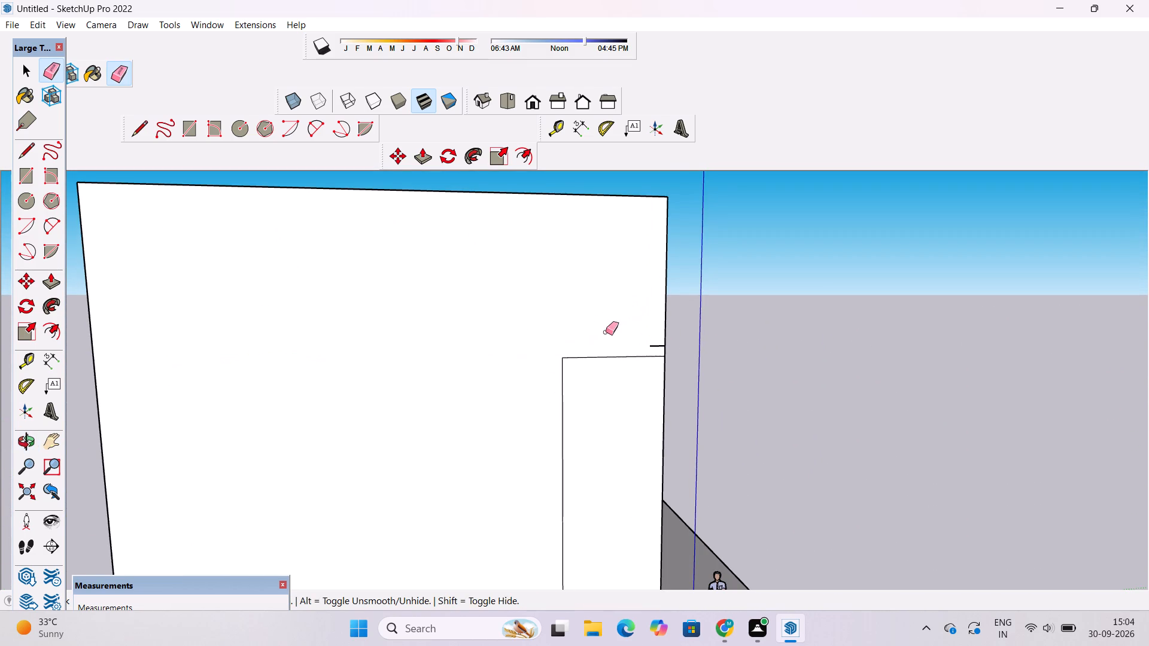
{"action": "left_click_drag", "start_coordinate": [606, 332], "coordinate": [588, 376]}
{"action": "scroll", "coordinate": [642, 339], "scroll_direction": "up", "scroll_amount": 9}
{"action": "left_click_drag", "start_coordinate": [676, 339], "coordinate": [677, 370]}
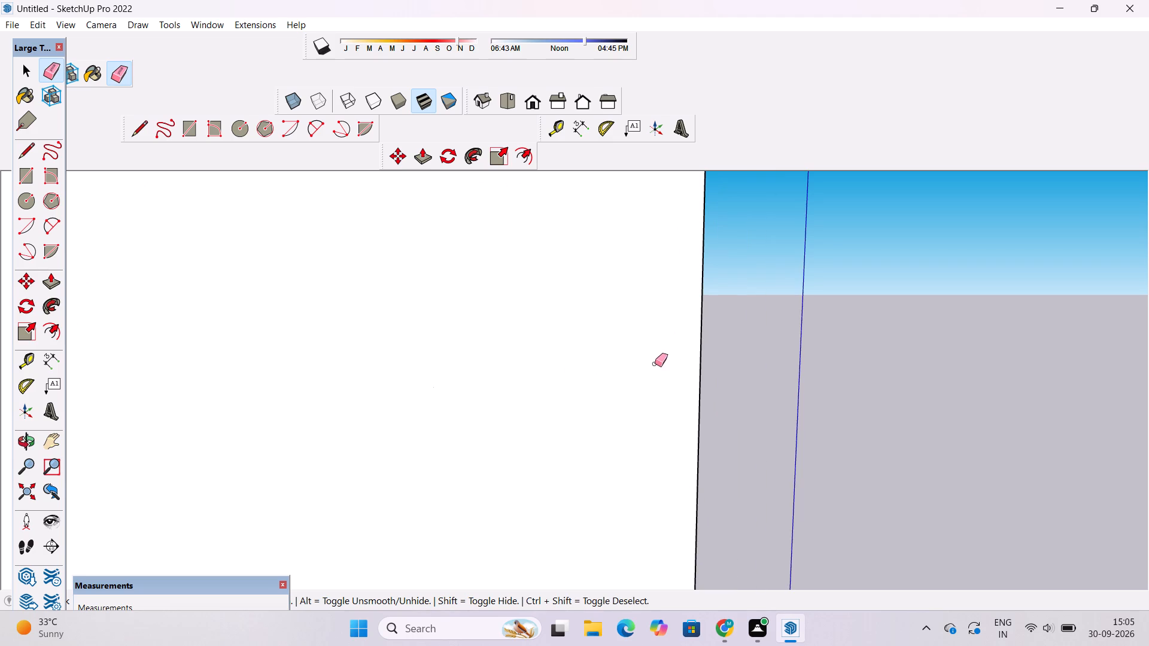
Push/Pull the narrow top strip at the corner end of the front wall up about 7' 4" above the parapet.
{"action": "key", "text": "o"}
{"action": "scroll", "coordinate": [614, 352], "scroll_direction": "down", "scroll_amount": 7}
{"action": "left_click_drag", "start_coordinate": [765, 358], "coordinate": [512, 333]}
{"action": "scroll", "coordinate": [501, 323], "scroll_direction": "down", "scroll_amount": 7}
{"action": "left_click_drag", "start_coordinate": [619, 324], "coordinate": [463, 406]}
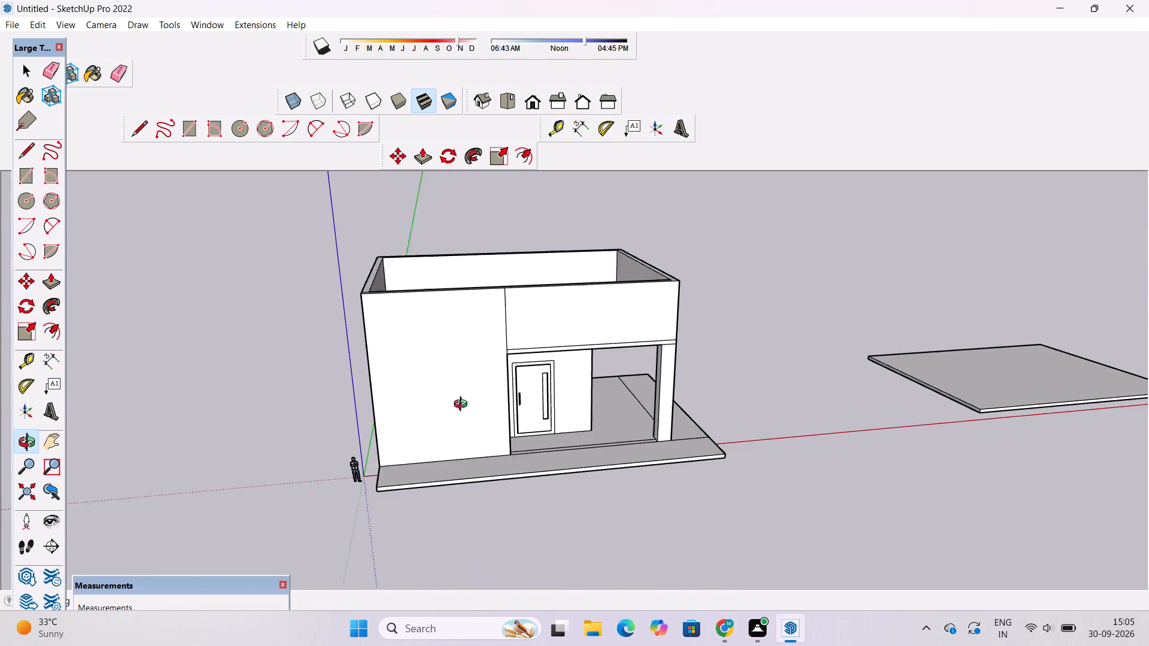
{"action": "left_click_drag", "start_coordinate": [463, 406], "coordinate": [462, 406]}
{"action": "scroll", "coordinate": [451, 344], "scroll_direction": "down", "scroll_amount": 4}
{"action": "left_click_drag", "start_coordinate": [478, 349], "coordinate": [460, 420]}
{"action": "scroll", "coordinate": [420, 304], "scroll_direction": "up", "scroll_amount": 8}
{"action": "left_click_drag", "start_coordinate": [461, 348], "coordinate": [569, 346]}
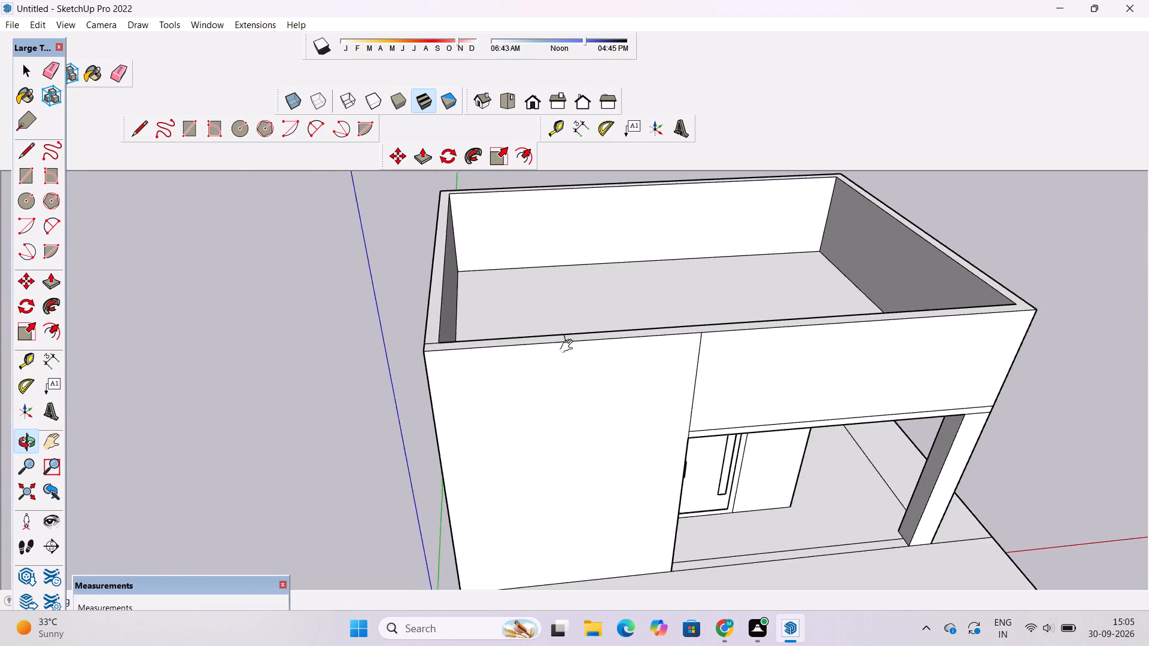
{"action": "left_click_drag", "start_coordinate": [569, 346], "coordinate": [595, 341]}
{"action": "left_click_drag", "start_coordinate": [616, 361], "coordinate": [605, 410], "text": "shift"}
{"action": "scroll", "coordinate": [590, 389], "scroll_direction": "up", "scroll_amount": 2}
{"action": "key", "text": "p"}
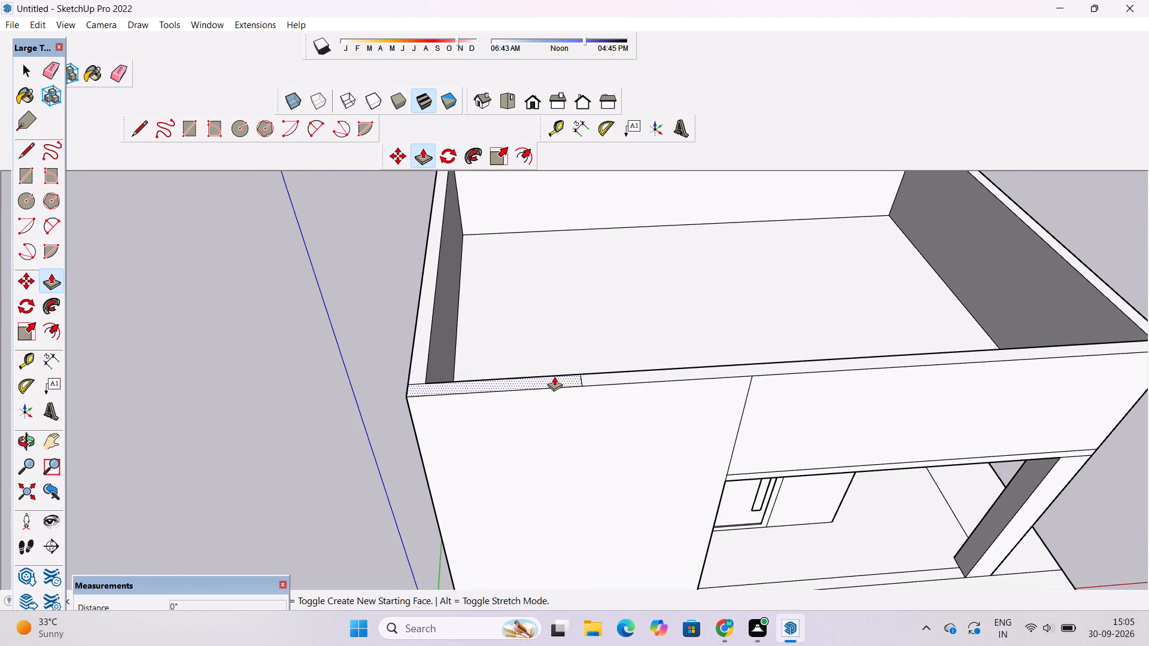
{"action": "left_click", "coordinate": [554, 376]}
Examine the raised front wall section and its junction with the corner and side wall at close range.
{"action": "key", "text": "o"}
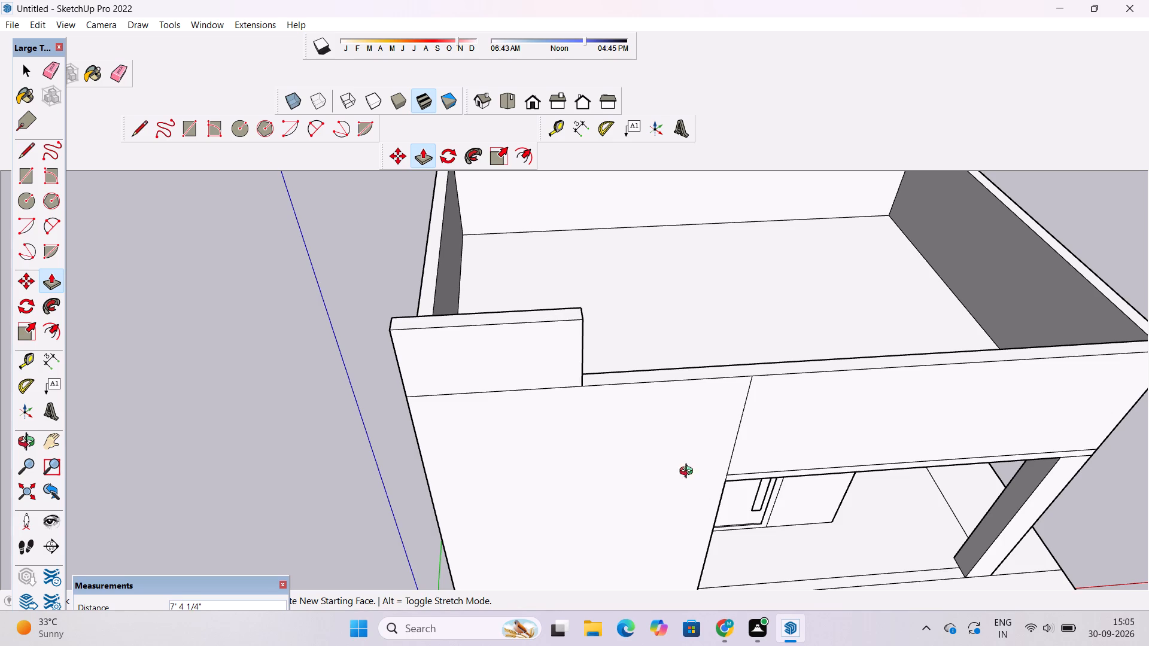
{"action": "left_click_drag", "start_coordinate": [706, 516], "coordinate": [695, 453]}
{"action": "scroll", "coordinate": [800, 349], "scroll_direction": "down", "scroll_amount": 4}
{"action": "left_click_drag", "start_coordinate": [797, 356], "coordinate": [838, 450], "text": "shift"}
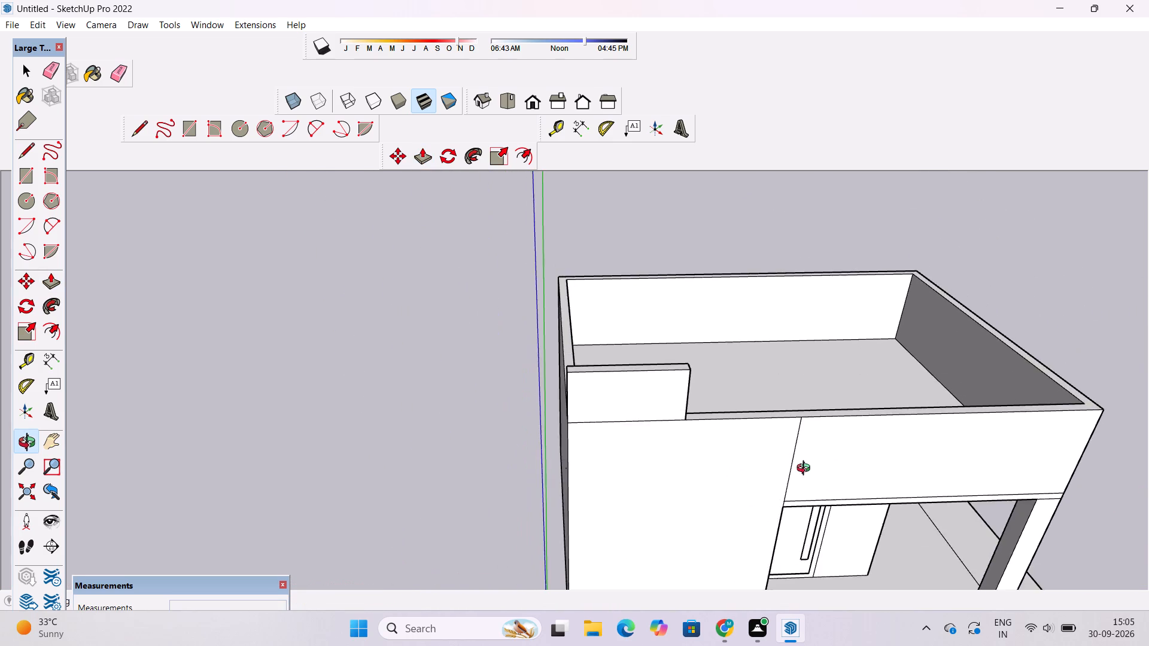
{"action": "scroll", "coordinate": [738, 483], "scroll_direction": "up", "scroll_amount": 2}
{"action": "left_click_drag", "start_coordinate": [736, 480], "coordinate": [712, 403]}
{"action": "scroll", "coordinate": [685, 391], "scroll_direction": "up", "scroll_amount": 1}
{"action": "left_click_drag", "start_coordinate": [671, 398], "coordinate": [757, 427], "text": "shift"}
{"action": "scroll", "coordinate": [757, 428], "scroll_direction": "up", "scroll_amount": 2}
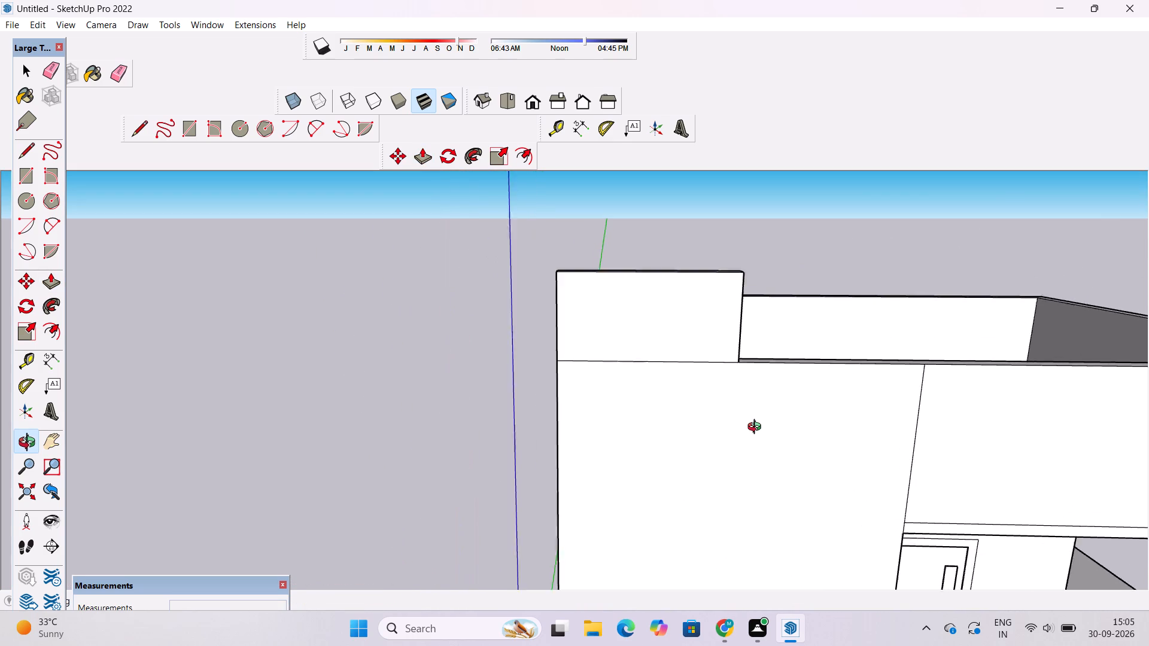
{"action": "scroll", "coordinate": [757, 428], "scroll_direction": "up", "scroll_amount": 1}
{"action": "left_click_drag", "start_coordinate": [757, 428], "coordinate": [713, 383]}
{"action": "scroll", "coordinate": [700, 377], "scroll_direction": "down", "scroll_amount": 4}
{"action": "left_click_drag", "start_coordinate": [700, 388], "coordinate": [681, 327], "text": "shift"}
{"action": "left_click_drag", "start_coordinate": [680, 325], "coordinate": [783, 384]}
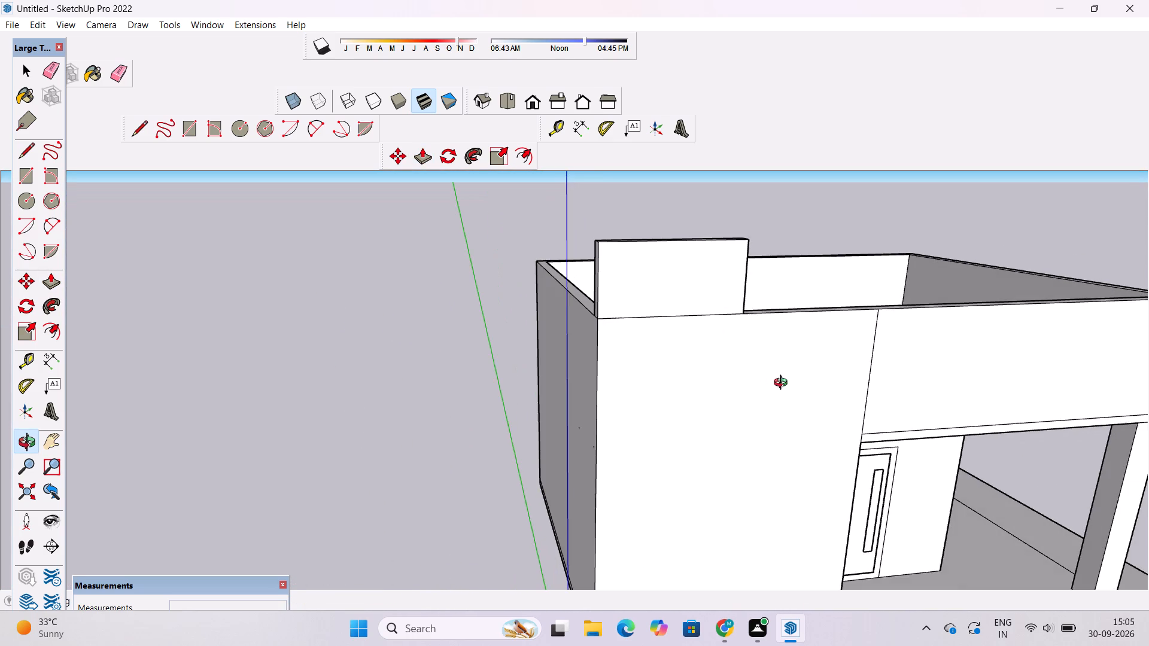
{"action": "left_click_drag", "start_coordinate": [645, 369], "coordinate": [804, 382]}
{"action": "scroll", "coordinate": [738, 358], "scroll_direction": "up", "scroll_amount": 2}
{"action": "left_click_drag", "start_coordinate": [731, 356], "coordinate": [746, 387], "text": "shift"}
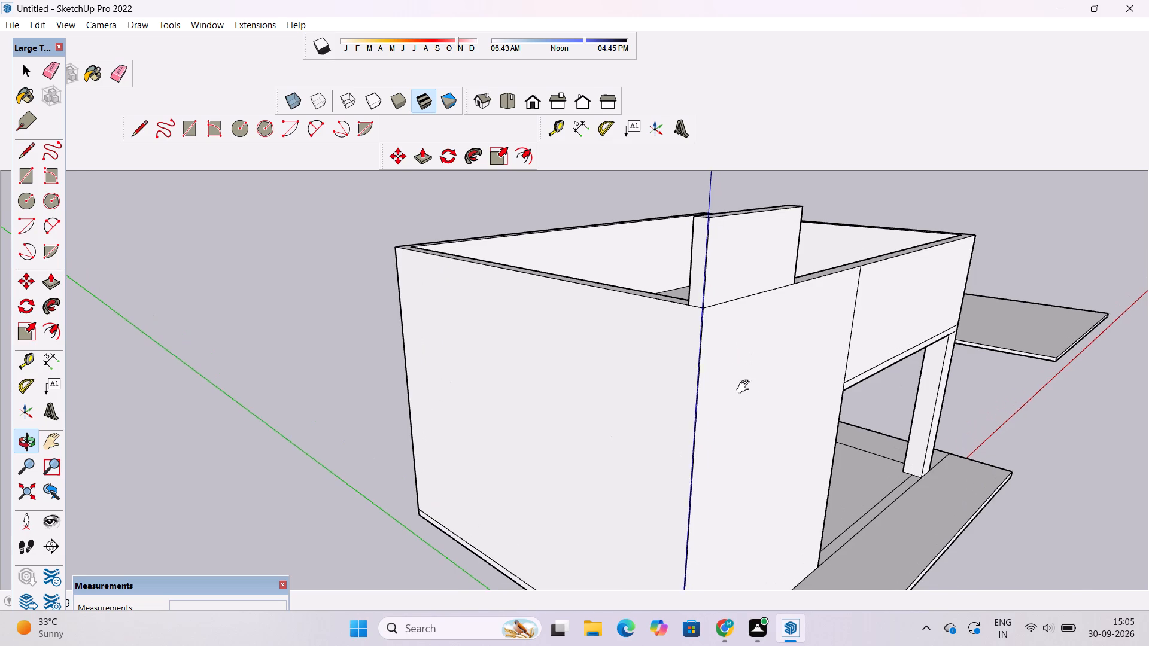
{"action": "left_click_drag", "start_coordinate": [746, 387], "coordinate": [757, 403], "text": "shift"}
{"action": "scroll", "coordinate": [691, 326], "scroll_direction": "up", "scroll_amount": 4}
{"action": "left_click_drag", "start_coordinate": [722, 343], "coordinate": [748, 351]}
{"action": "left_click_drag", "start_coordinate": [871, 397], "coordinate": [753, 349]}
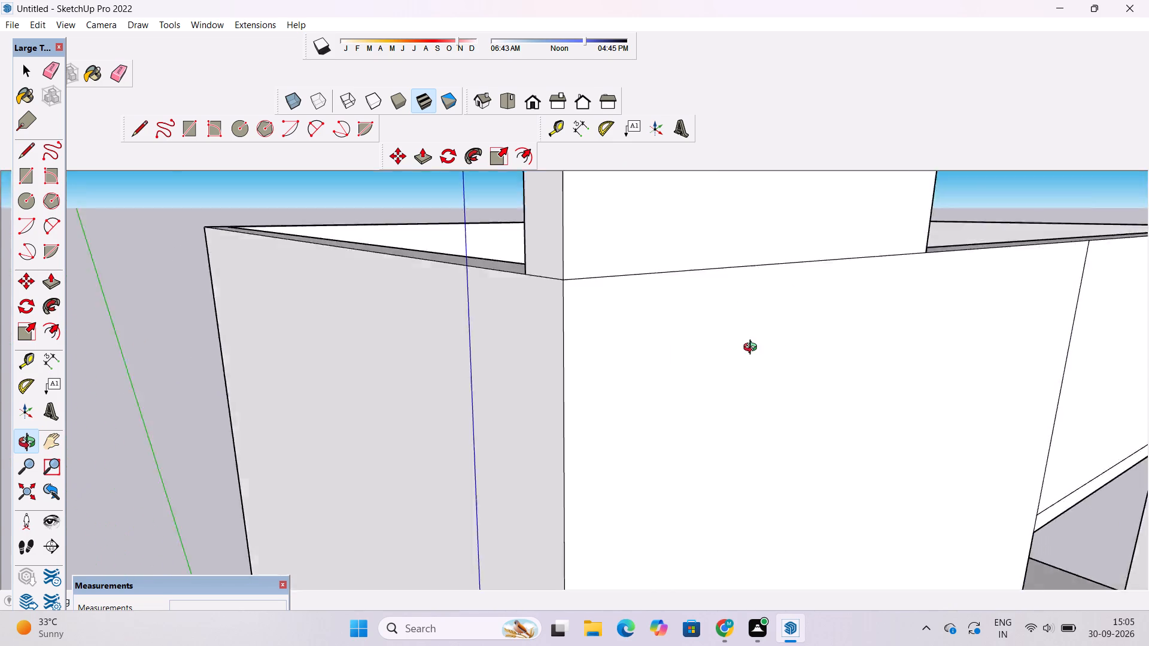
{"action": "left_click_drag", "start_coordinate": [753, 349], "coordinate": [750, 348]}
{"action": "scroll", "coordinate": [736, 342], "scroll_direction": "down", "scroll_amount": 4}
{"action": "left_click_drag", "start_coordinate": [807, 349], "coordinate": [740, 350]}
{"action": "left_click_drag", "start_coordinate": [722, 346], "coordinate": [827, 394], "text": "shift"}
{"action": "scroll", "coordinate": [820, 380], "scroll_direction": "down", "scroll_amount": 10}
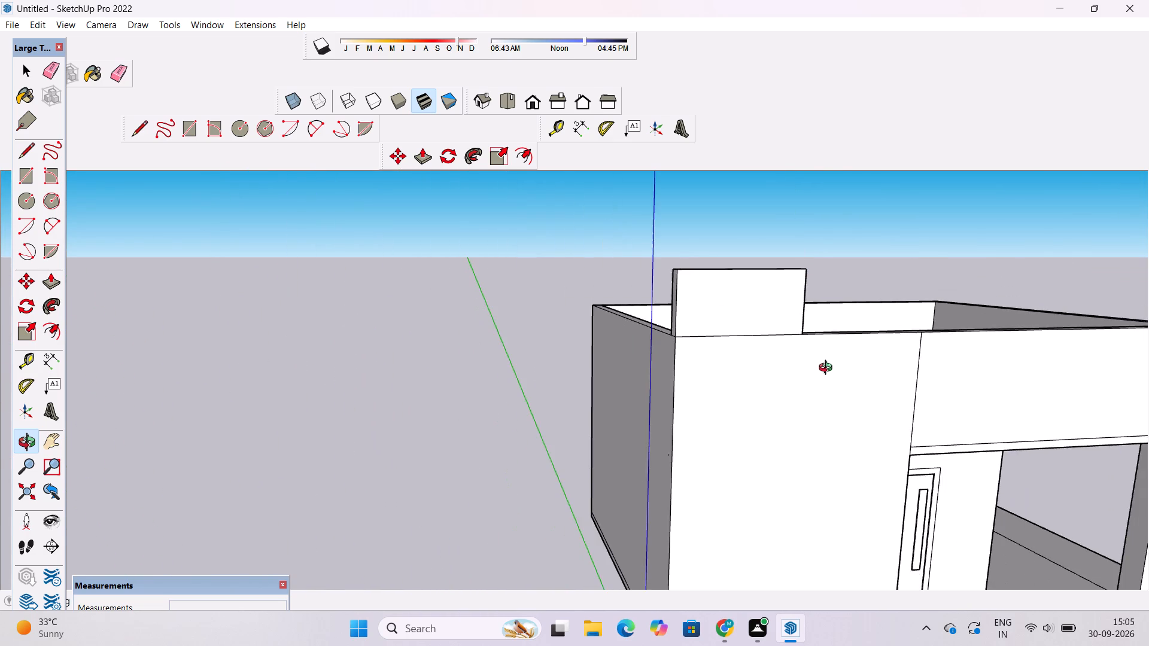
Examine the raised wall section against the front facade, parapet and open upper storey from above and both sides.
{"action": "left_click_drag", "start_coordinate": [896, 353], "coordinate": [896, 412], "text": "shift"}
{"action": "left_click_drag", "start_coordinate": [895, 413], "coordinate": [570, 385]}
{"action": "scroll", "coordinate": [560, 384], "scroll_direction": "down", "scroll_amount": 5}
{"action": "left_click_drag", "start_coordinate": [531, 399], "coordinate": [686, 470]}
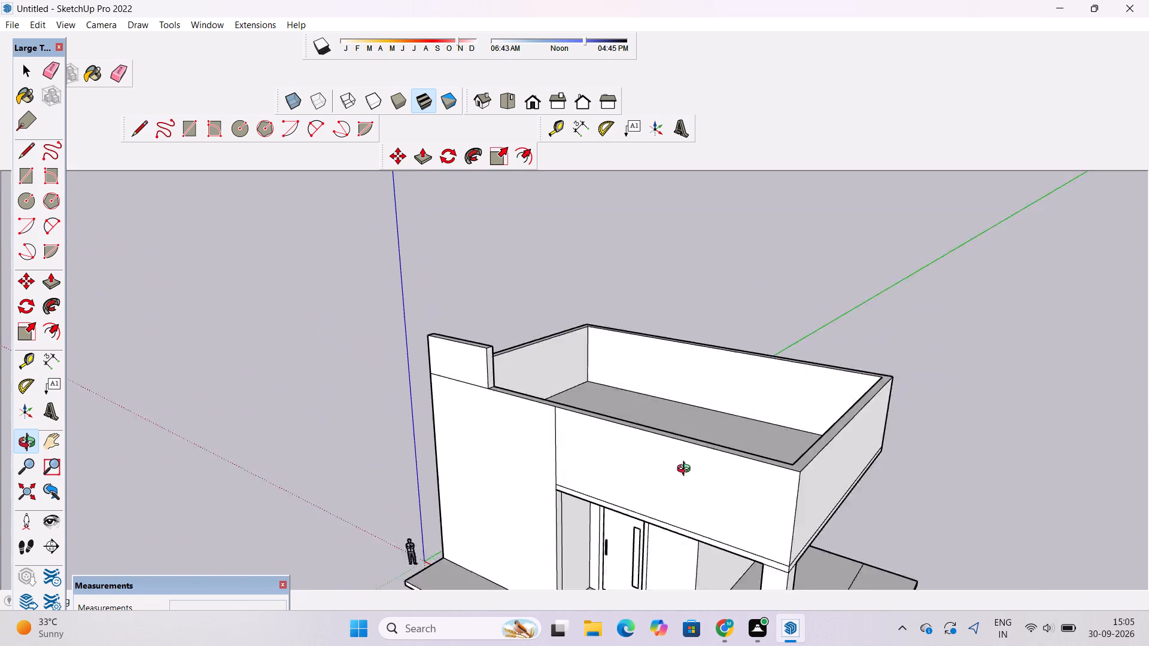
{"action": "left_click_drag", "start_coordinate": [686, 470], "coordinate": [714, 469]}
{"action": "scroll", "coordinate": [602, 413], "scroll_direction": "down", "scroll_amount": 1}
{"action": "left_click_drag", "start_coordinate": [599, 409], "coordinate": [688, 412], "text": "shift"}
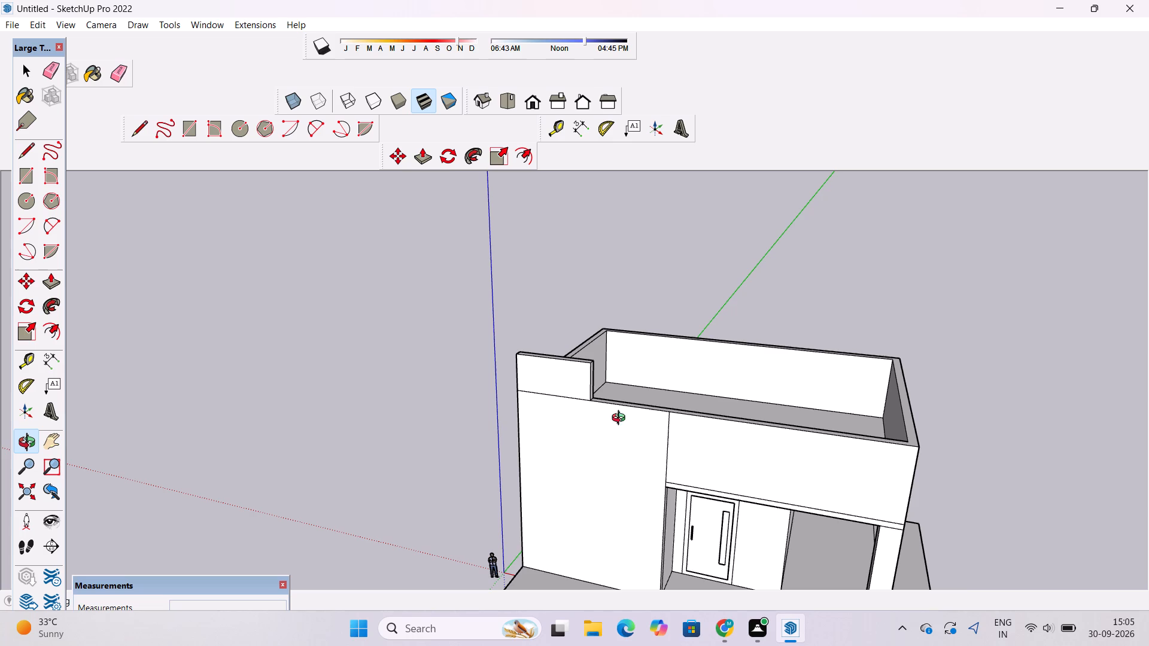
{"action": "left_click_drag", "start_coordinate": [566, 410], "coordinate": [695, 429], "text": "shift"}
{"action": "scroll", "coordinate": [647, 412], "scroll_direction": "up", "scroll_amount": 3}
{"action": "left_click_drag", "start_coordinate": [646, 412], "coordinate": [729, 427]}
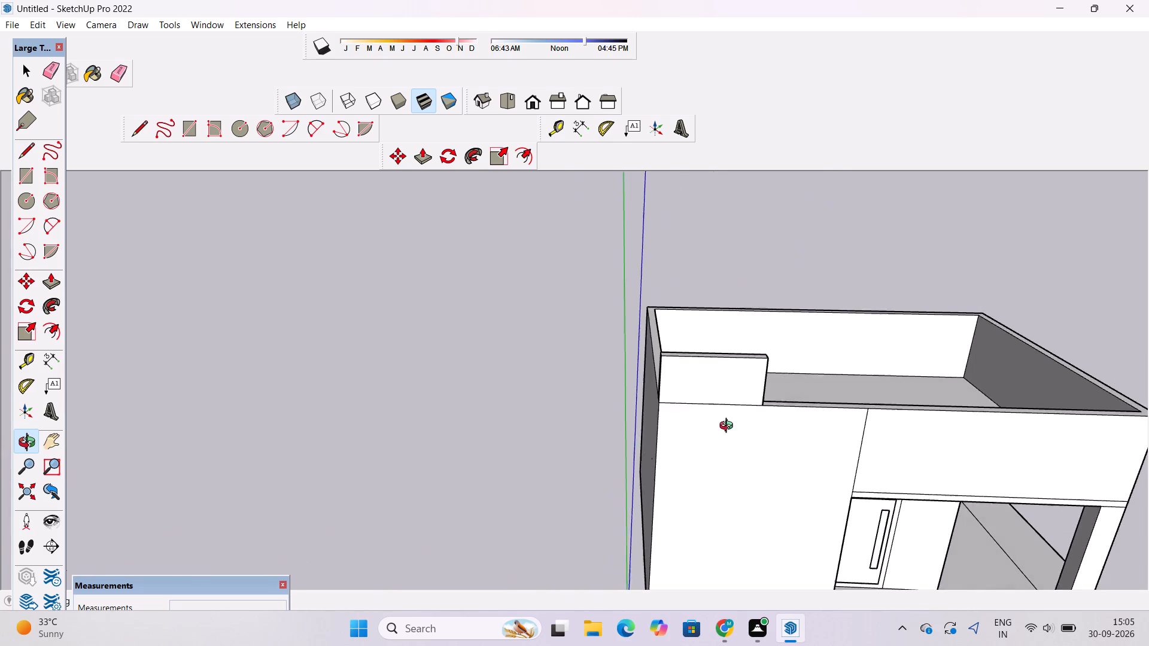
{"action": "left_click_drag", "start_coordinate": [729, 427], "coordinate": [737, 427]}
{"action": "scroll", "coordinate": [662, 420], "scroll_direction": "up", "scroll_amount": 3}
{"action": "left_click_drag", "start_coordinate": [661, 418], "coordinate": [795, 416]}
{"action": "scroll", "coordinate": [773, 381], "scroll_direction": "up", "scroll_amount": 4}
{"action": "left_click_drag", "start_coordinate": [771, 379], "coordinate": [771, 441], "text": "shift"}
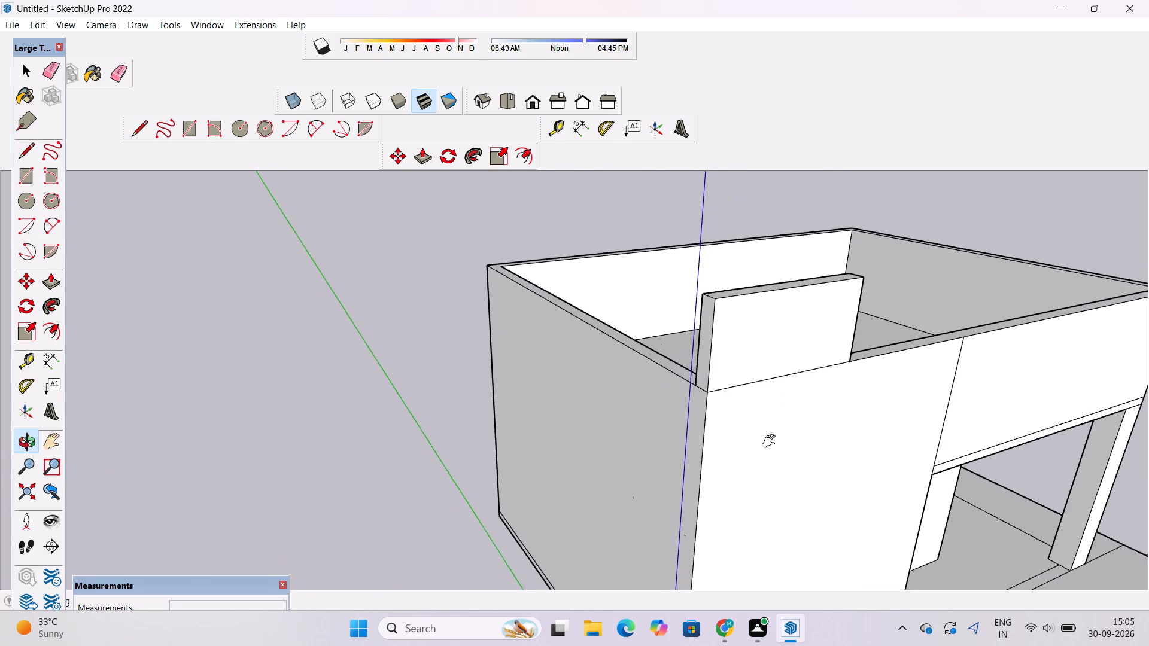
{"action": "left_click_drag", "start_coordinate": [771, 441], "coordinate": [771, 457], "text": "shift"}
{"action": "scroll", "coordinate": [768, 428], "scroll_direction": "down", "scroll_amount": 5}
{"action": "left_click_drag", "start_coordinate": [804, 422], "coordinate": [737, 466], "text": "shift"}
{"action": "scroll", "coordinate": [743, 460], "scroll_direction": "down", "scroll_amount": 5}
{"action": "left_click_drag", "start_coordinate": [879, 450], "coordinate": [655, 426]}
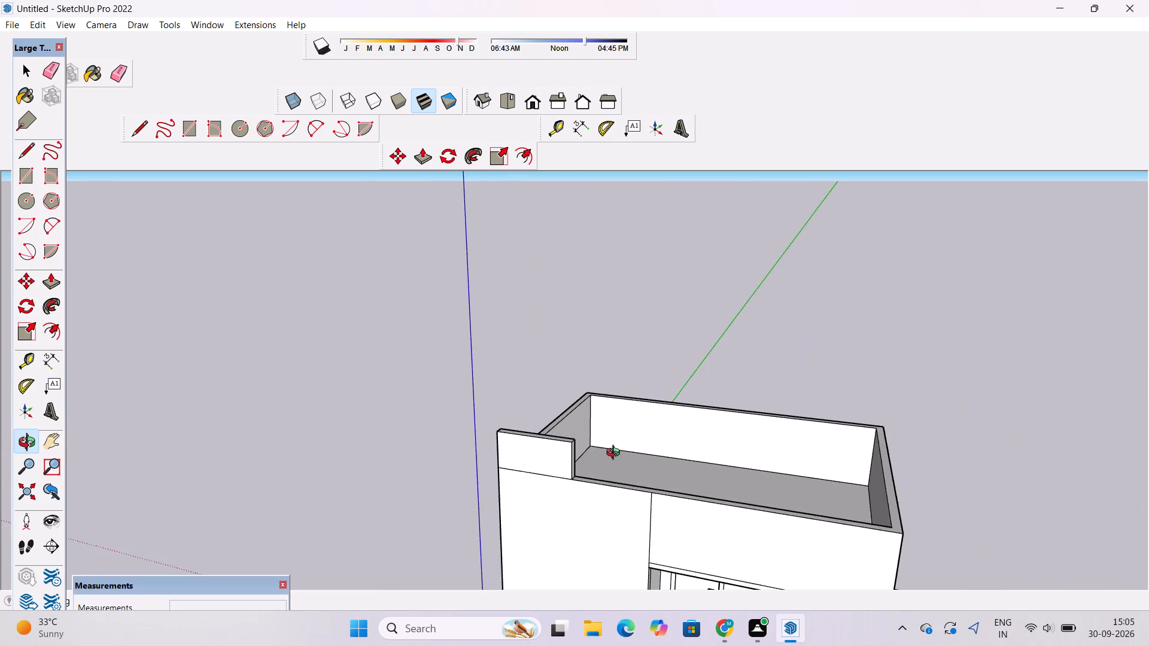
{"action": "scroll", "coordinate": [613, 456], "scroll_direction": "up", "scroll_amount": 4}
{"action": "left_click_drag", "start_coordinate": [610, 463], "coordinate": [683, 397], "text": "shift"}
{"action": "scroll", "coordinate": [683, 394], "scroll_direction": "down", "scroll_amount": 3}
{"action": "scroll", "coordinate": [626, 409], "scroll_direction": "up", "scroll_amount": 2}
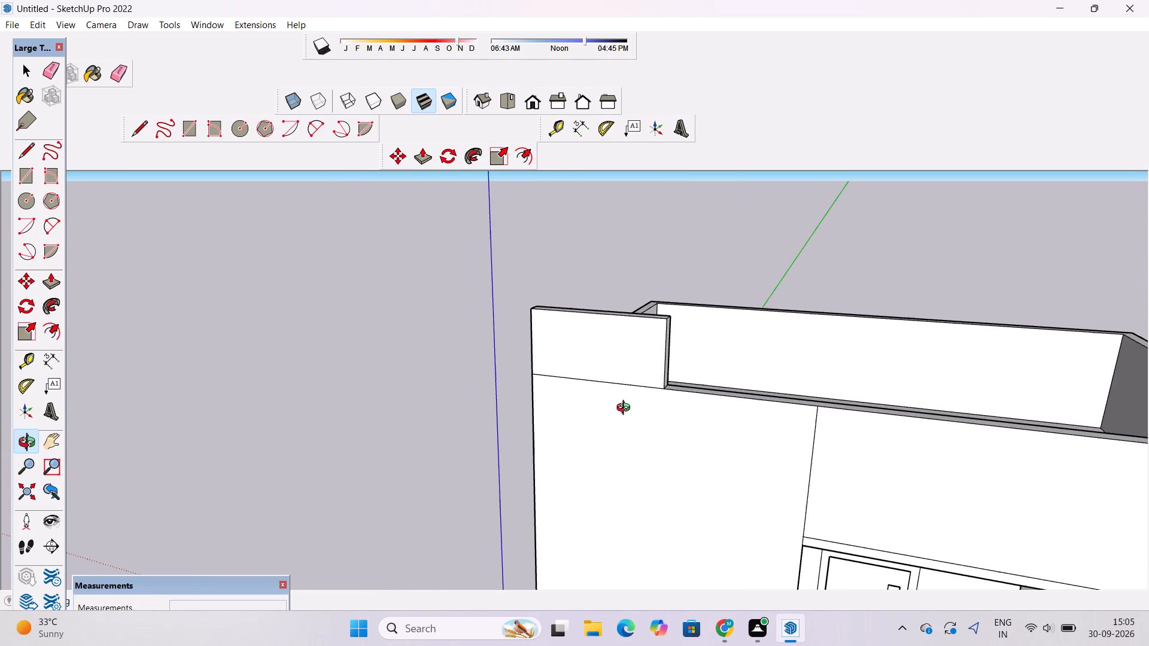
{"action": "scroll", "coordinate": [626, 409], "scroll_direction": "down", "scroll_amount": 1}
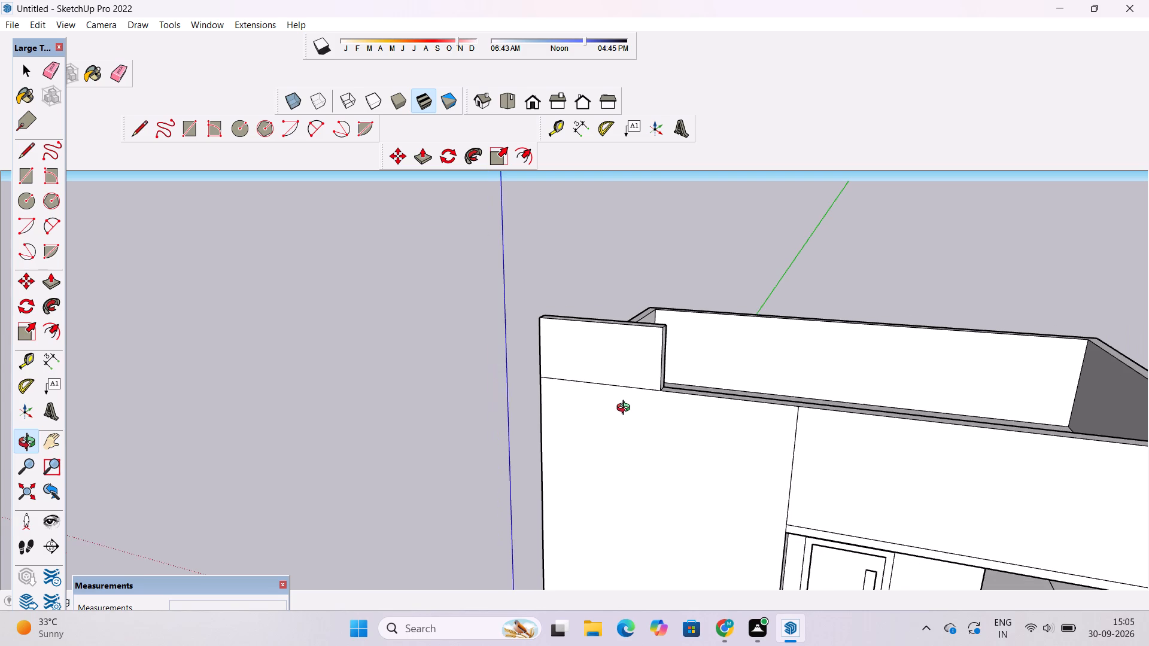
{"action": "left_click_drag", "start_coordinate": [626, 409], "coordinate": [649, 388], "text": "shift"}
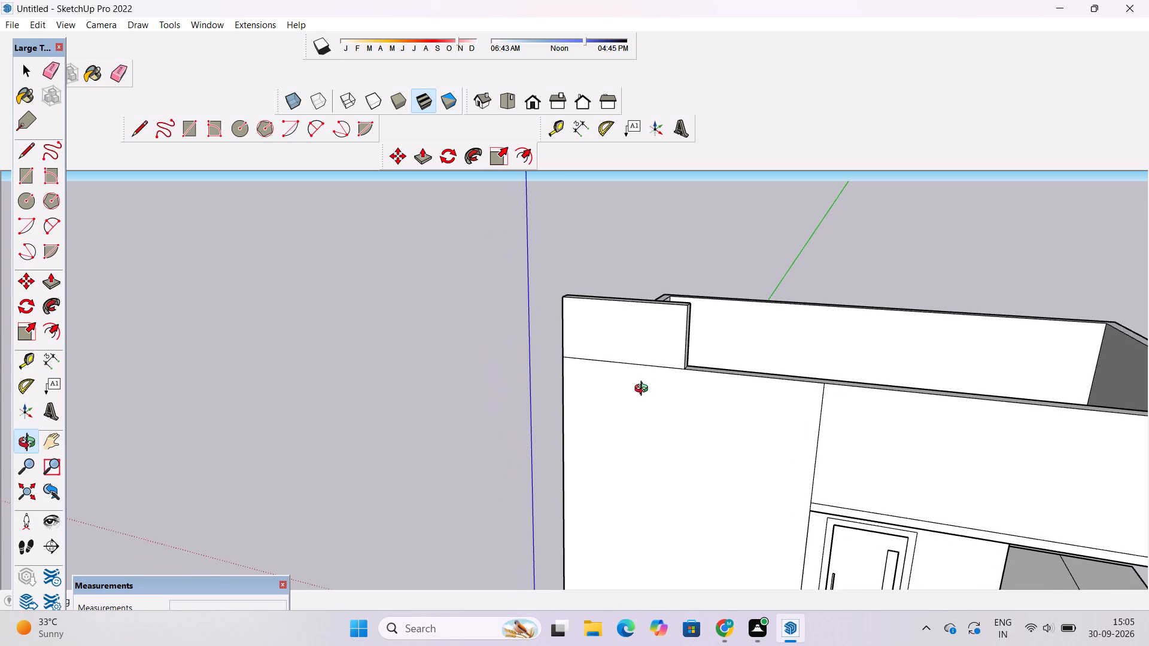
Examine the raised section's thickness and height from the side wall, out to the whole side of the building.
{"action": "left_click_drag", "start_coordinate": [645, 404], "coordinate": [1148, 292], "text": "shift"}
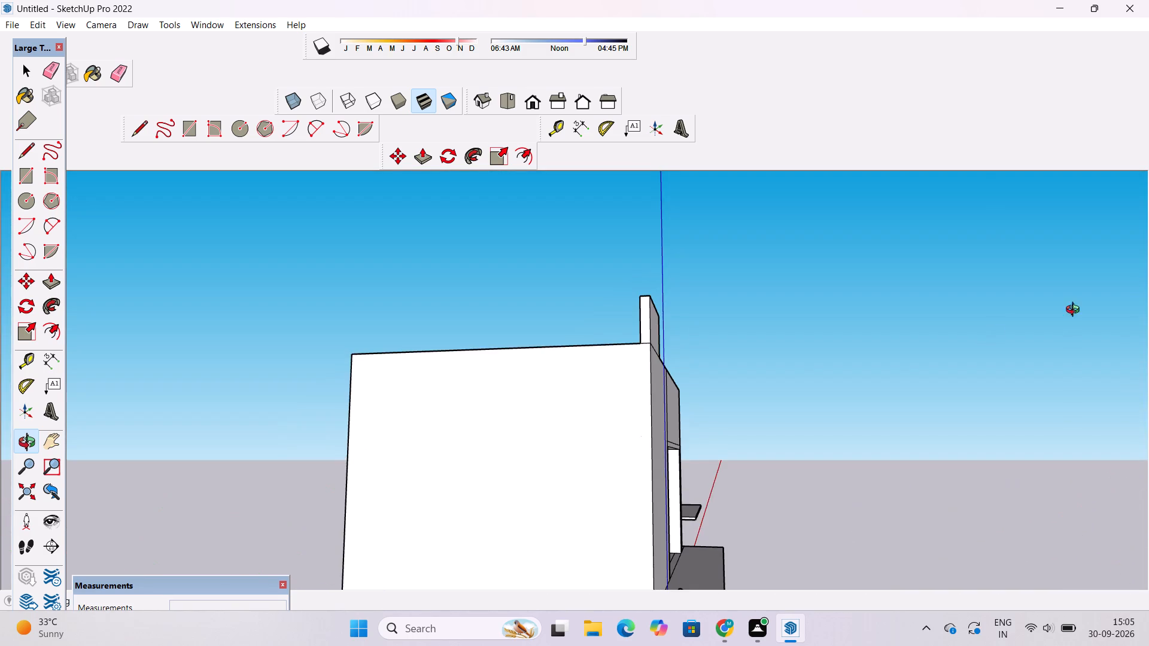
{"action": "scroll", "coordinate": [622, 369], "scroll_direction": "up", "scroll_amount": 9}
{"action": "left_click_drag", "start_coordinate": [657, 336], "coordinate": [640, 413]}
{"action": "scroll", "coordinate": [689, 380], "scroll_direction": "down", "scroll_amount": 4}
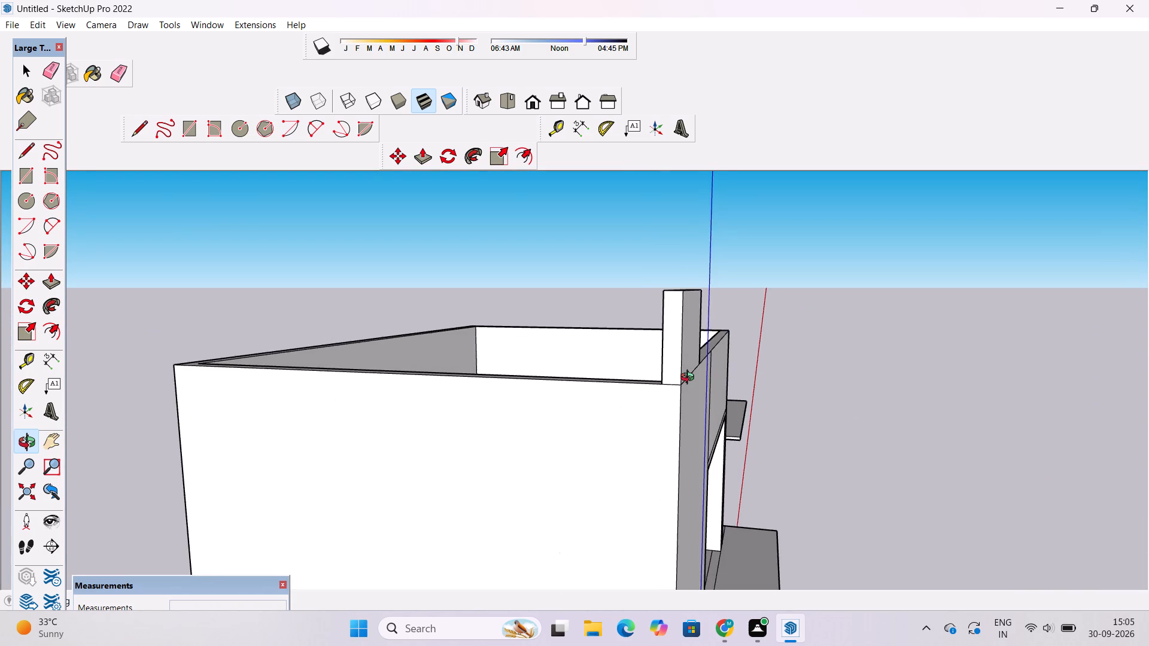
{"action": "scroll", "coordinate": [690, 379], "scroll_direction": "down", "scroll_amount": 4}
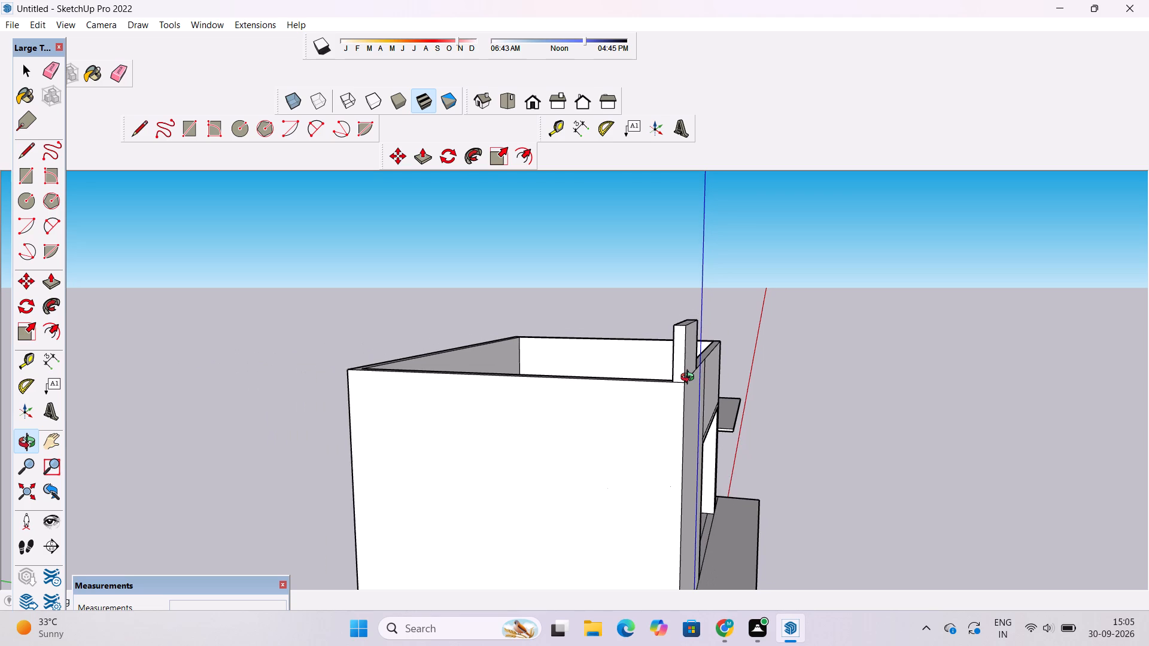
{"action": "scroll", "coordinate": [689, 377], "scroll_direction": "down", "scroll_amount": 2}
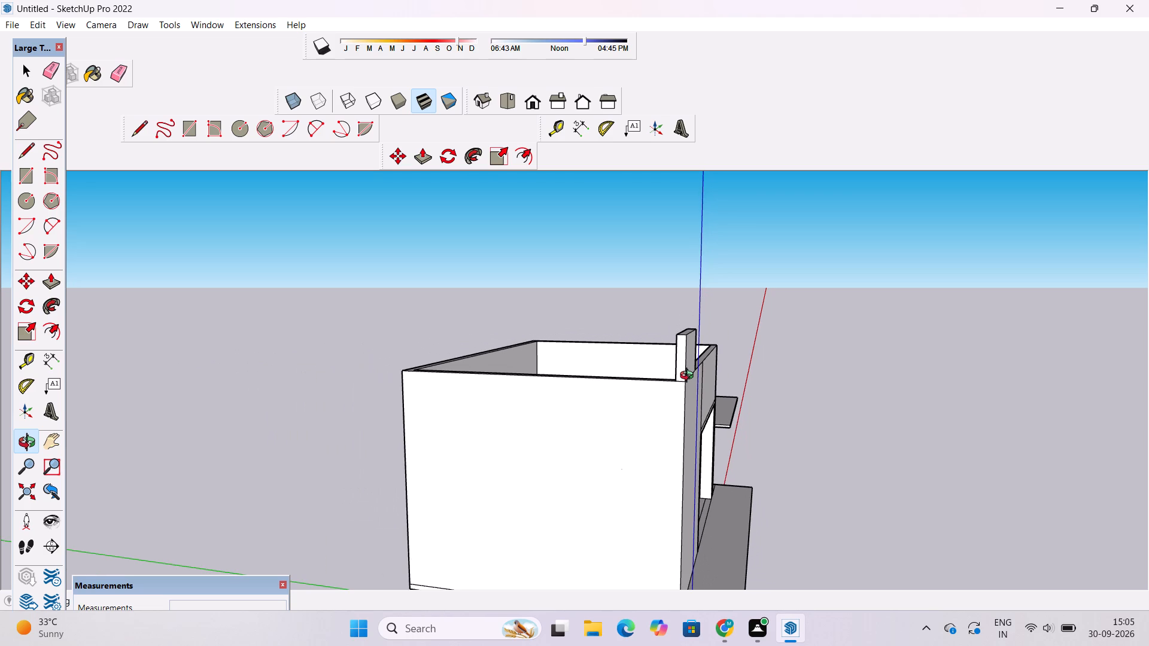
{"action": "scroll", "coordinate": [689, 377], "scroll_direction": "down", "scroll_amount": 4}
{"action": "scroll", "coordinate": [689, 377], "scroll_direction": "up", "scroll_amount": 4}
{"action": "scroll", "coordinate": [689, 377], "scroll_direction": "down", "scroll_amount": 2}
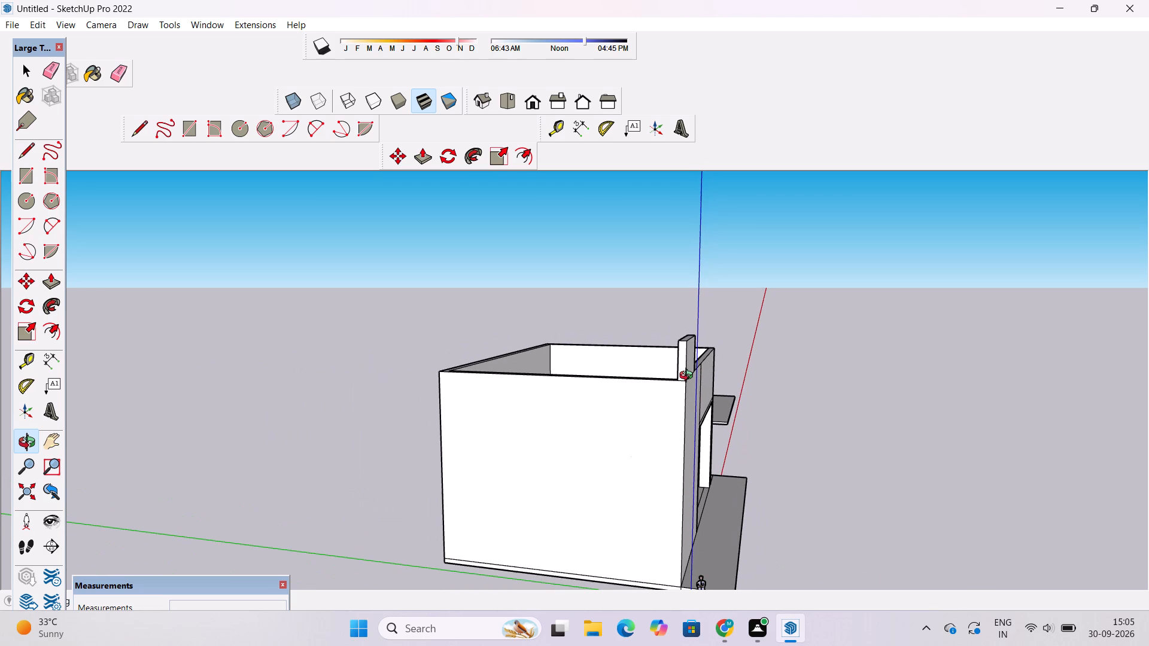
{"action": "scroll", "coordinate": [689, 377], "scroll_direction": "down", "scroll_amount": 1}
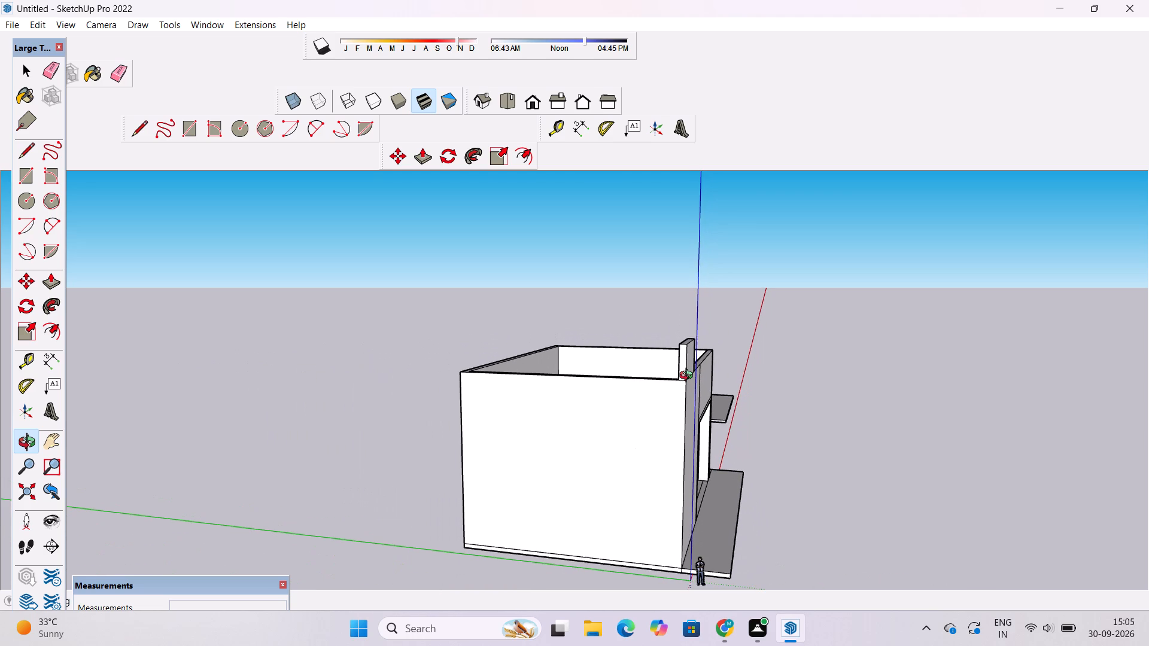
{"action": "scroll", "coordinate": [689, 377], "scroll_direction": "down", "scroll_amount": 2}
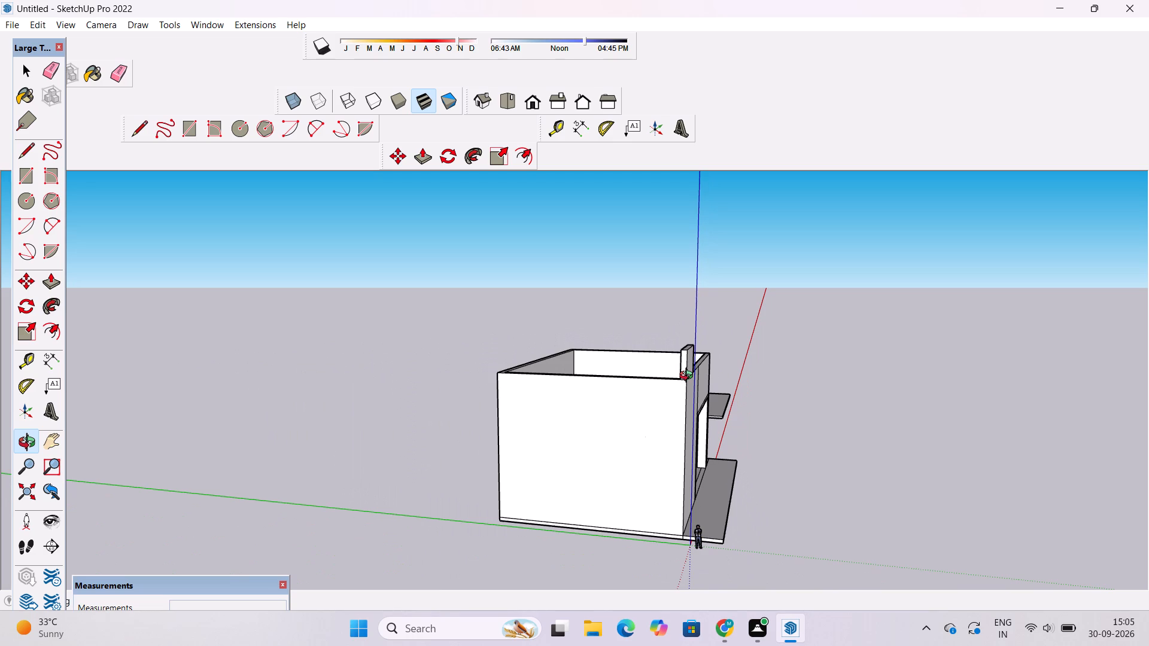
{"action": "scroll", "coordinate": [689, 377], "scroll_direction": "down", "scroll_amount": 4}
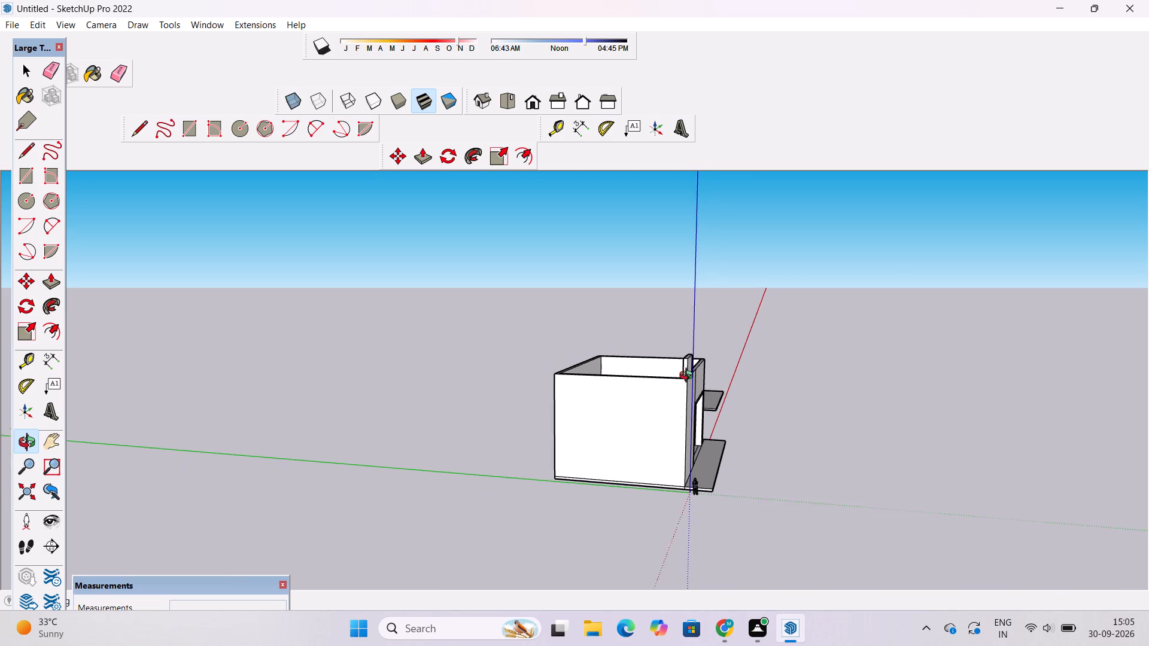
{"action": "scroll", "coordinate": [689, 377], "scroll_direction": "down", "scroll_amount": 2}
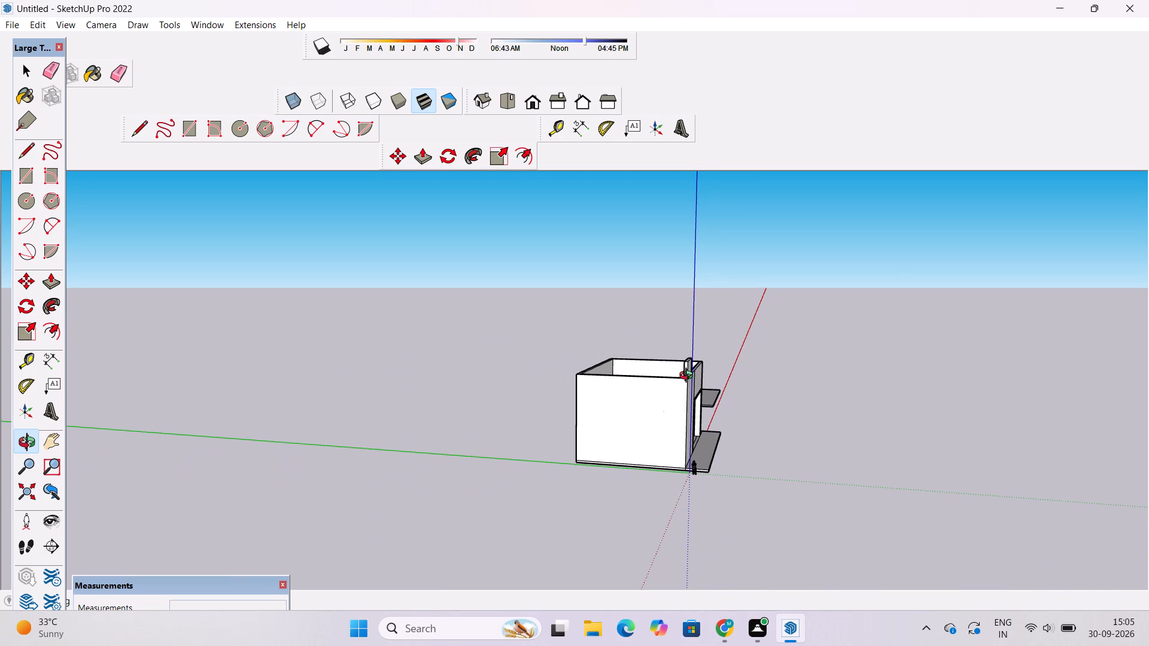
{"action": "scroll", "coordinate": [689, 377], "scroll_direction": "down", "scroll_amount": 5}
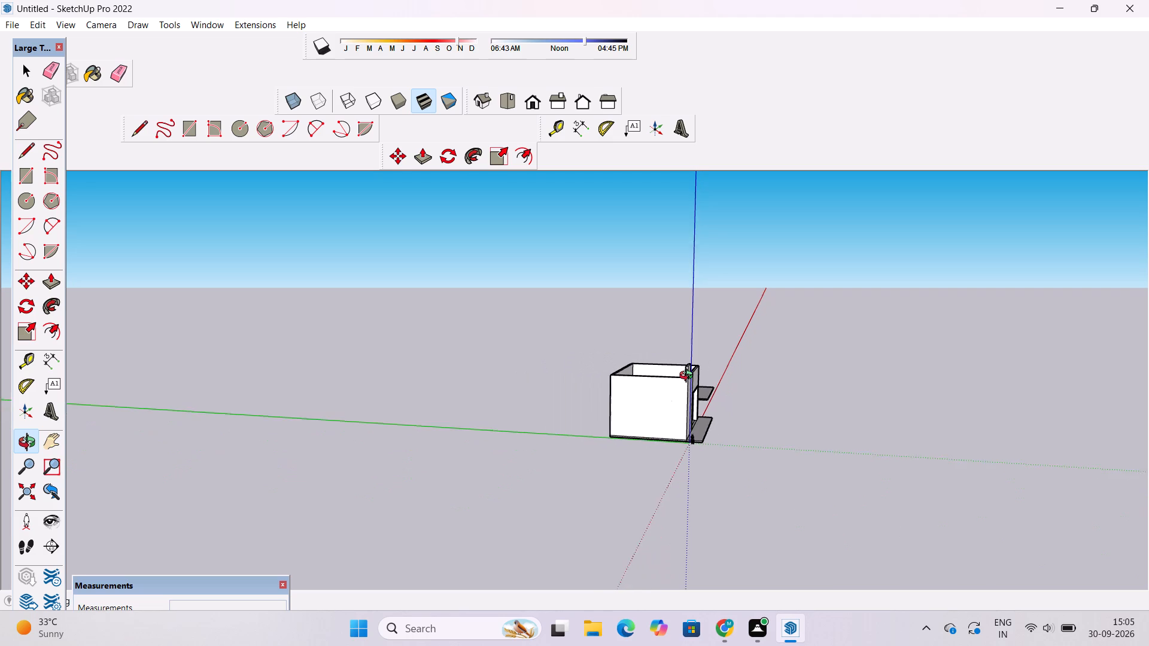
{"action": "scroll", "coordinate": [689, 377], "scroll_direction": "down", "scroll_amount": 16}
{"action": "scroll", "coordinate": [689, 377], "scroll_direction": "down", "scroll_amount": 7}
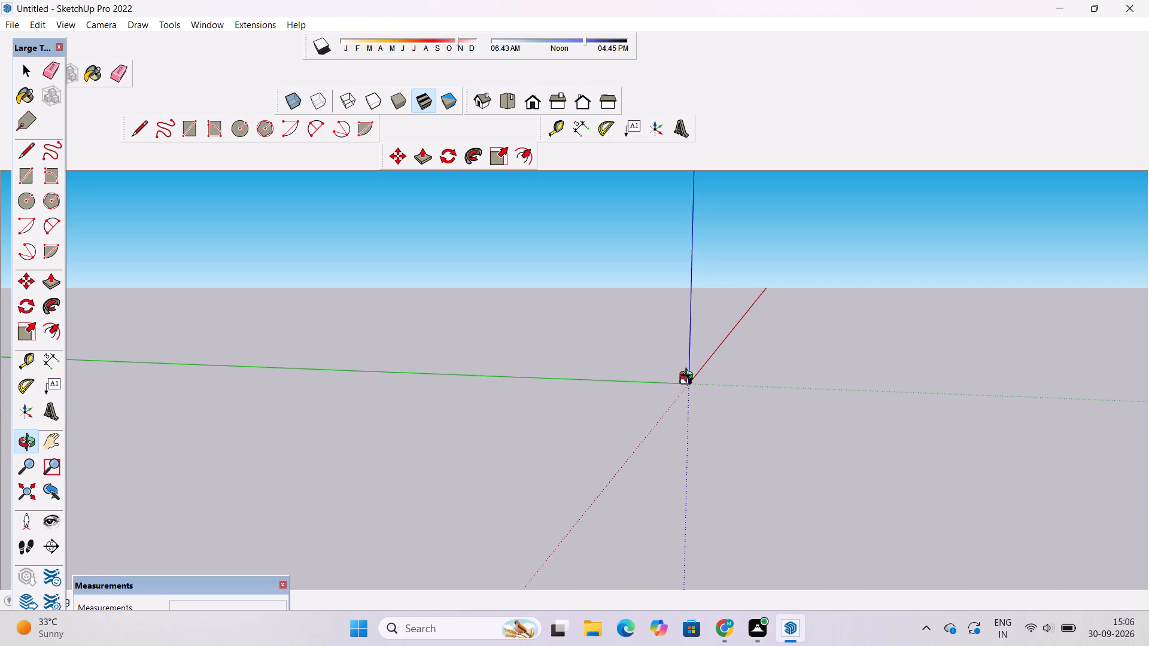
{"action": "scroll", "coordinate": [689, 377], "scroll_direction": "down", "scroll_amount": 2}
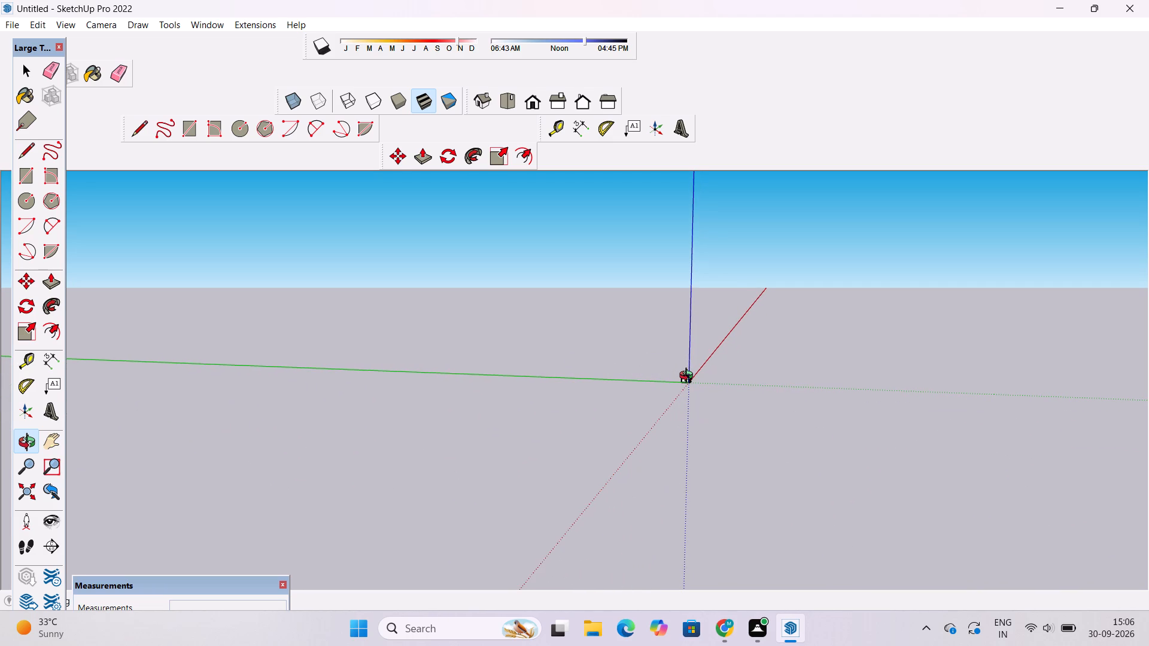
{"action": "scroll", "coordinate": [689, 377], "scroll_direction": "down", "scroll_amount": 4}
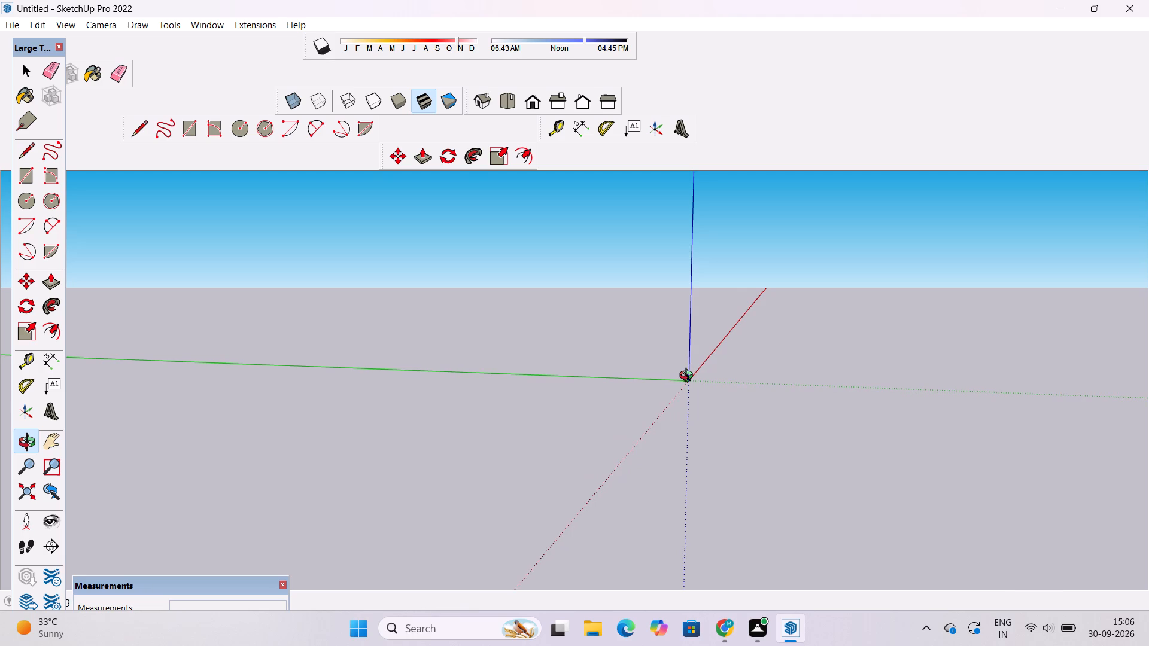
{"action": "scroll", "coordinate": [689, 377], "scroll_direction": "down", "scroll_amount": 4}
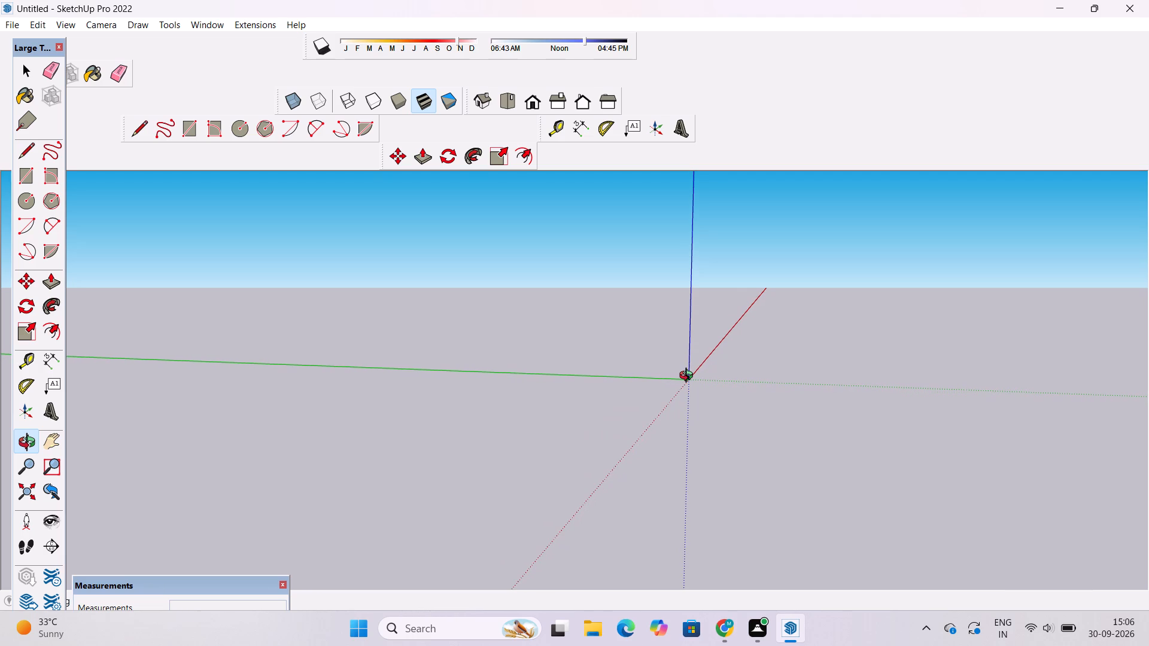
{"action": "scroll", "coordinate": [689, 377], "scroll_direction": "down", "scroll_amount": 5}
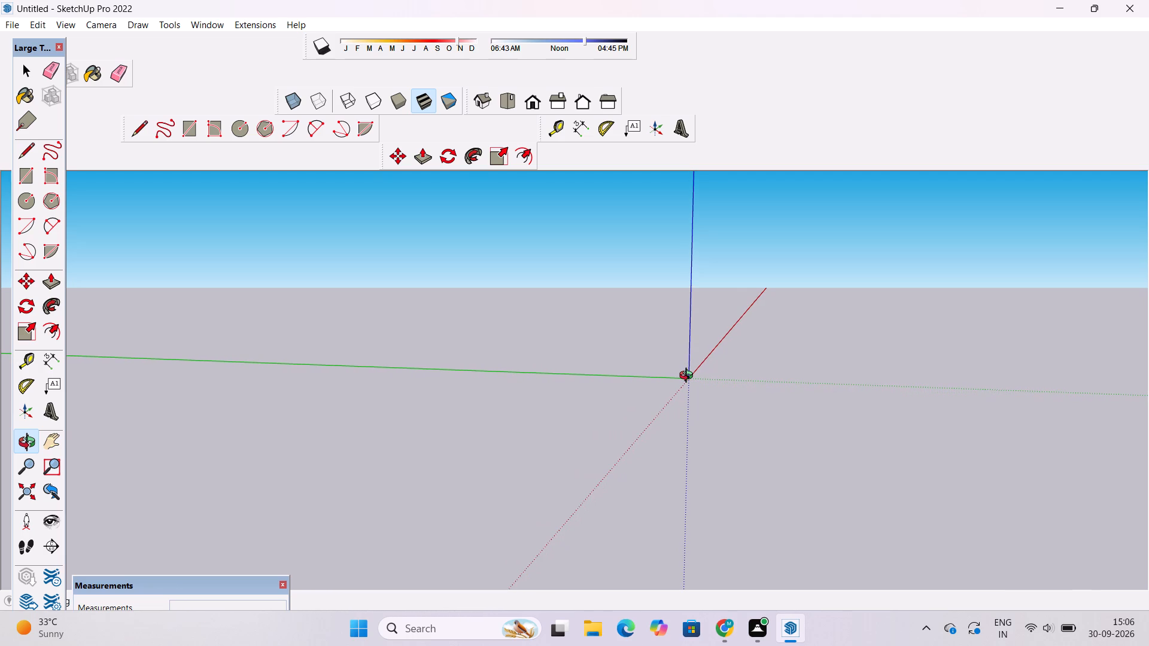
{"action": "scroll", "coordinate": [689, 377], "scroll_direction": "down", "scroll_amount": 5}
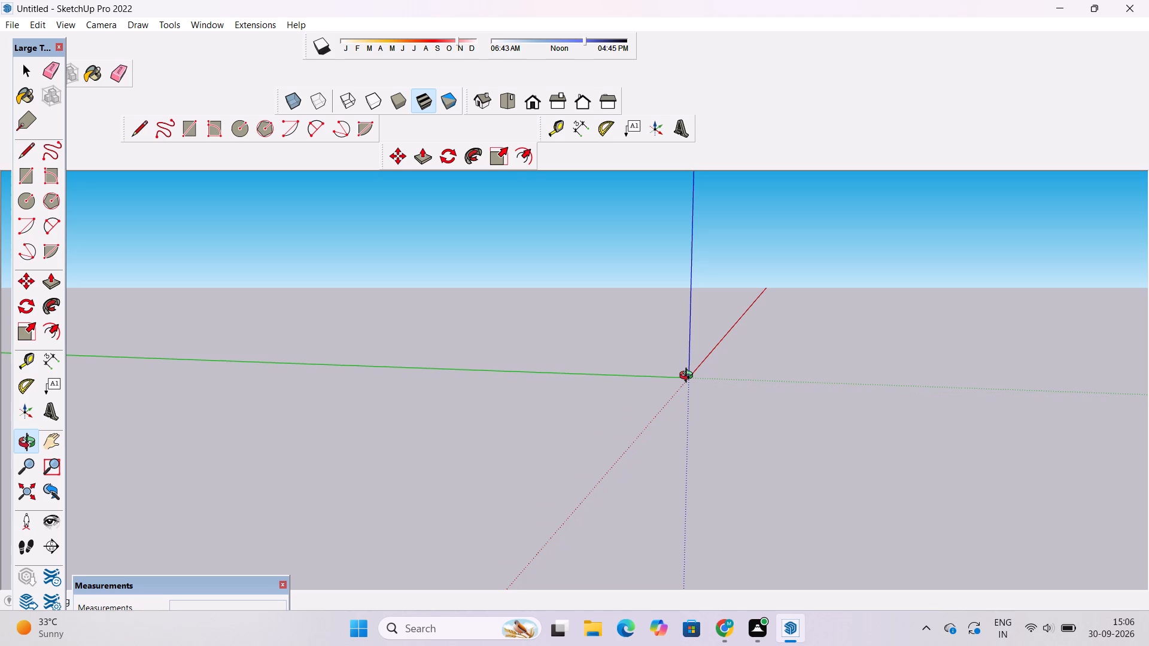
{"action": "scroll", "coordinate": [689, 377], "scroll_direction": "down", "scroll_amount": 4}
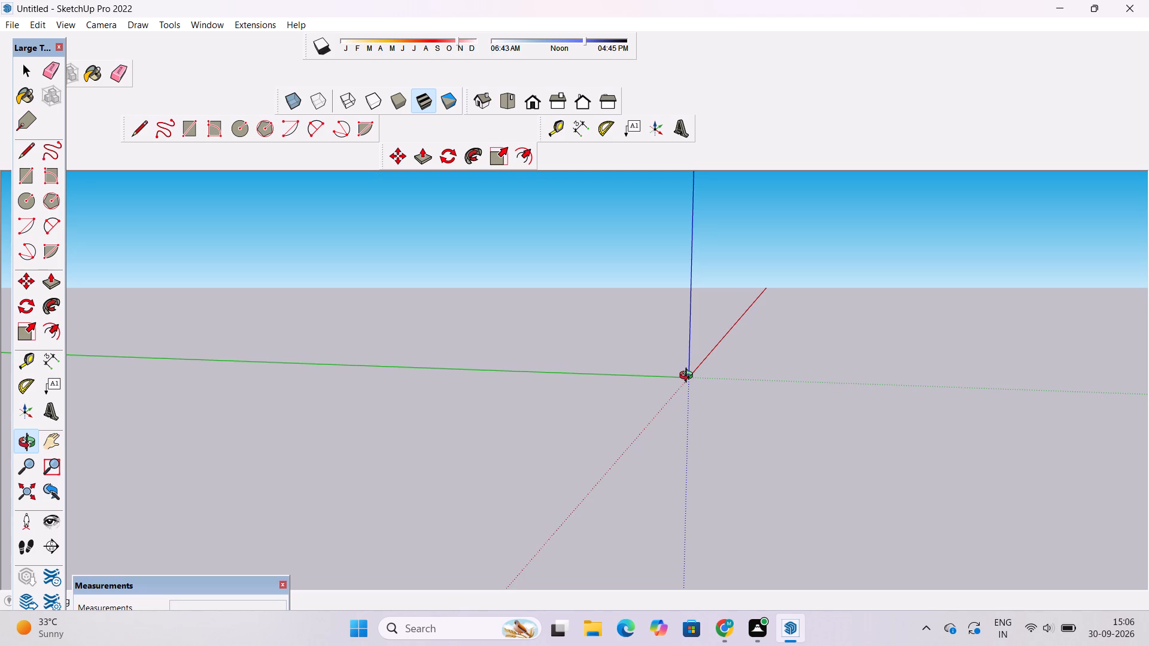
Bring the distant building back into close view and examine its front facade from below and above.
{"action": "scroll", "coordinate": [689, 377], "scroll_direction": "down", "scroll_amount": 3}
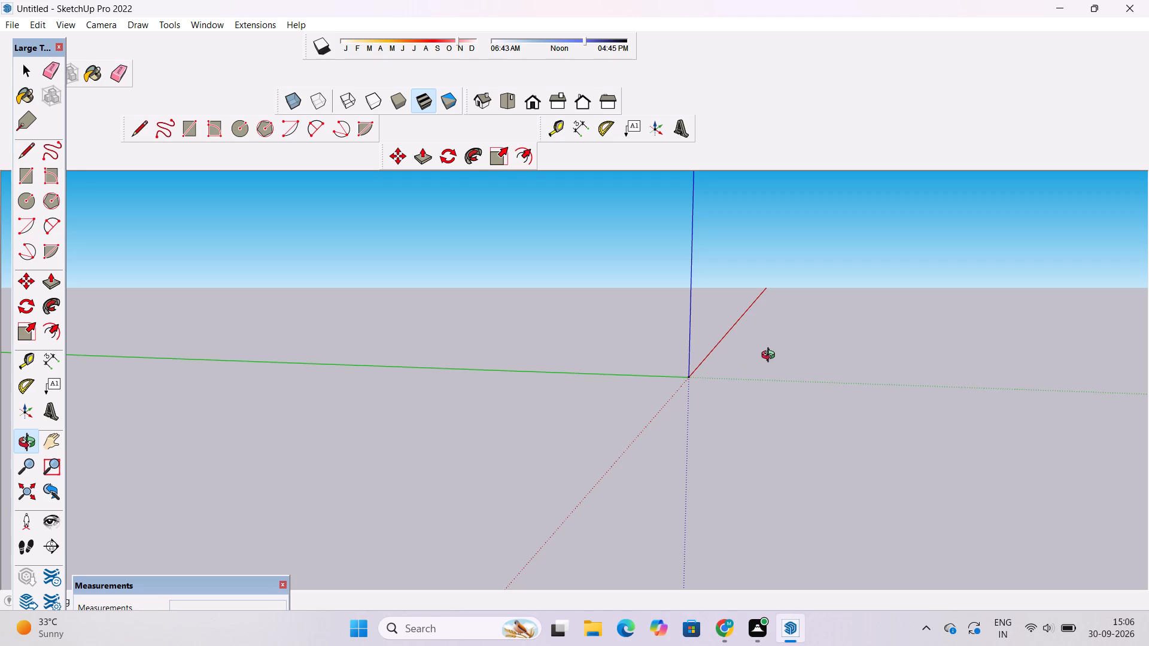
{"action": "left_click_drag", "start_coordinate": [769, 361], "coordinate": [583, 416]}
{"action": "scroll", "coordinate": [595, 411], "scroll_direction": "up", "scroll_amount": 3}
{"action": "left_click_drag", "start_coordinate": [756, 409], "coordinate": [518, 452], "text": "shift"}
{"action": "scroll", "coordinate": [512, 438], "scroll_direction": "up", "scroll_amount": 12}
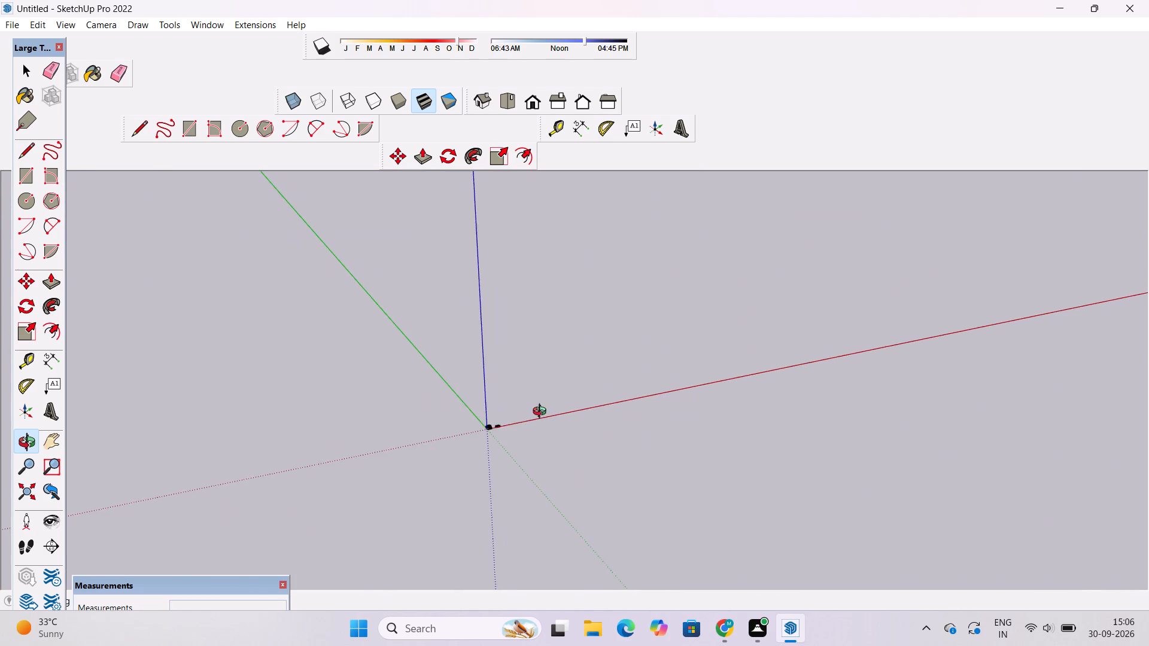
{"action": "scroll", "coordinate": [542, 413], "scroll_direction": "up", "scroll_amount": 19}
{"action": "left_click_drag", "start_coordinate": [528, 432], "coordinate": [463, 441]}
{"action": "scroll", "coordinate": [455, 429], "scroll_direction": "up", "scroll_amount": 10}
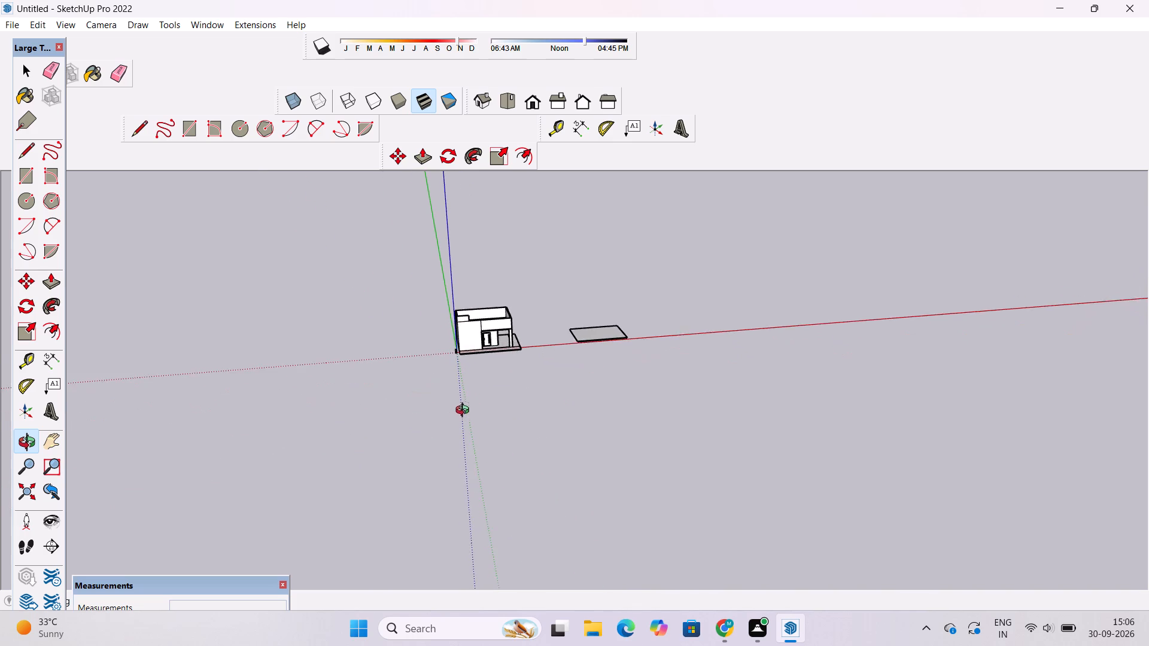
{"action": "scroll", "coordinate": [465, 412], "scroll_direction": "up", "scroll_amount": 9}
{"action": "left_click_drag", "start_coordinate": [496, 372], "coordinate": [525, 500], "text": "shift"}
{"action": "scroll", "coordinate": [526, 448], "scroll_direction": "up", "scroll_amount": 5}
{"action": "left_click_drag", "start_coordinate": [527, 440], "coordinate": [528, 310]}
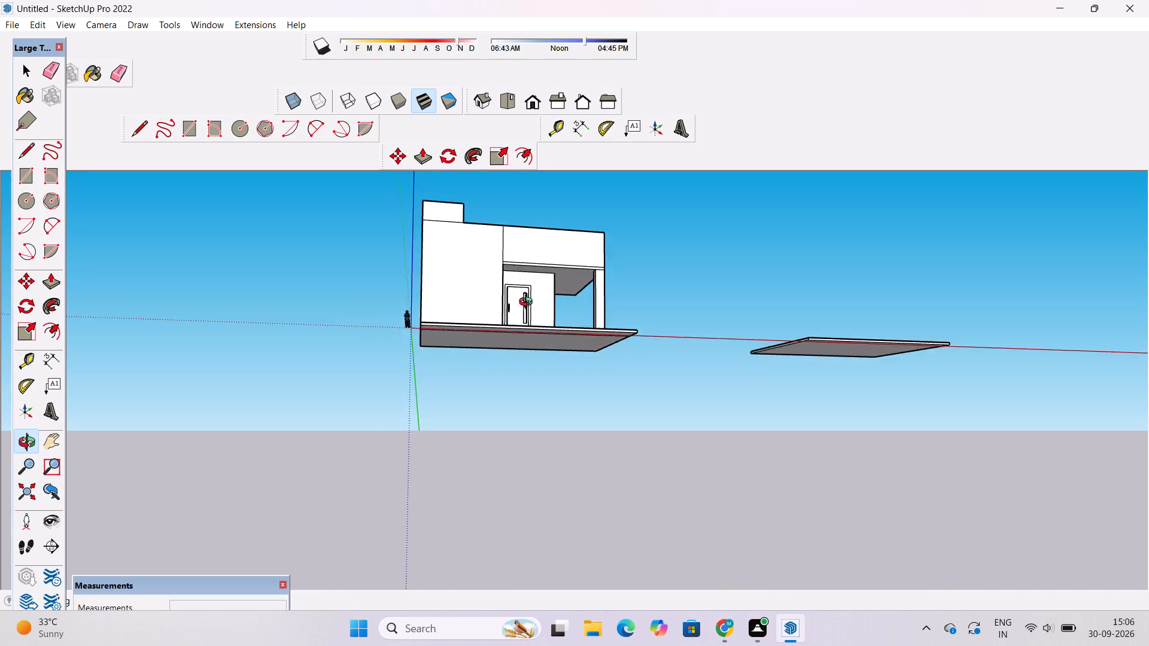
{"action": "left_click_drag", "start_coordinate": [528, 303], "coordinate": [546, 450], "text": "shift"}
{"action": "scroll", "coordinate": [545, 441], "scroll_direction": "up", "scroll_amount": 5}
{"action": "left_click_drag", "start_coordinate": [534, 473], "coordinate": [534, 407]}
{"action": "left_click_drag", "start_coordinate": [534, 411], "coordinate": [552, 524]}
{"action": "scroll", "coordinate": [523, 419], "scroll_direction": "up", "scroll_amount": 2}
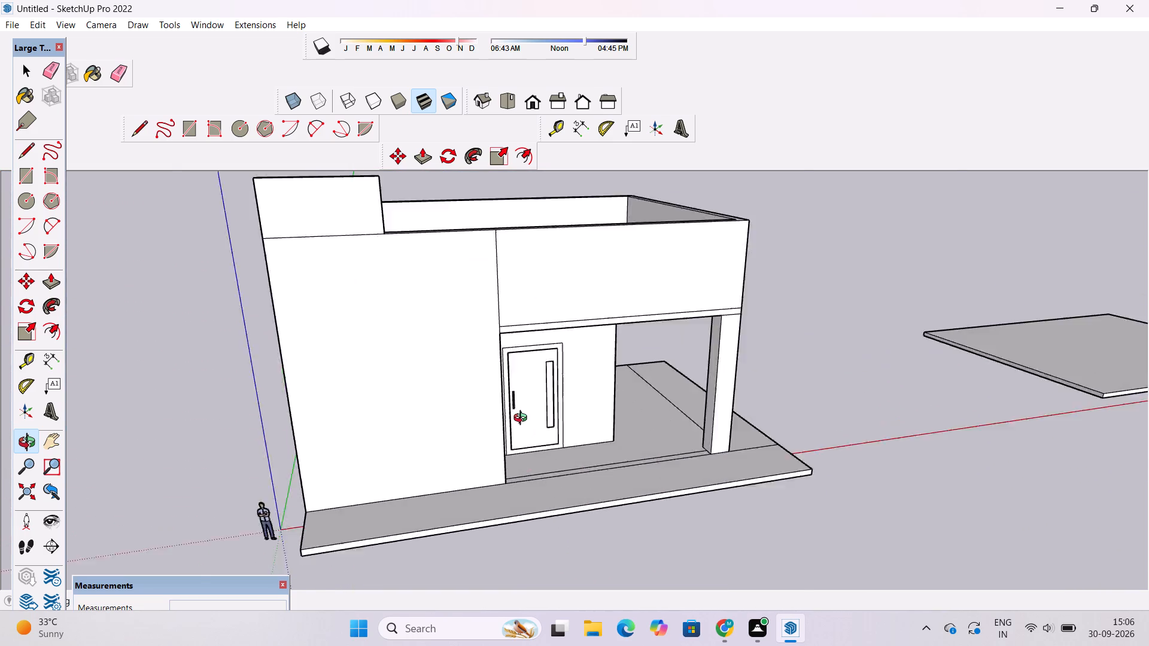
Examine the front facade around the entrance door and open porch, out to the whole building and the separate slab.
{"action": "scroll", "coordinate": [523, 419], "scroll_direction": "up", "scroll_amount": 8}
{"action": "left_click_drag", "start_coordinate": [469, 470], "coordinate": [369, 393]}
{"action": "scroll", "coordinate": [411, 386], "scroll_direction": "down", "scroll_amount": 5}
{"action": "left_click_drag", "start_coordinate": [451, 391], "coordinate": [450, 423], "text": "shift"}
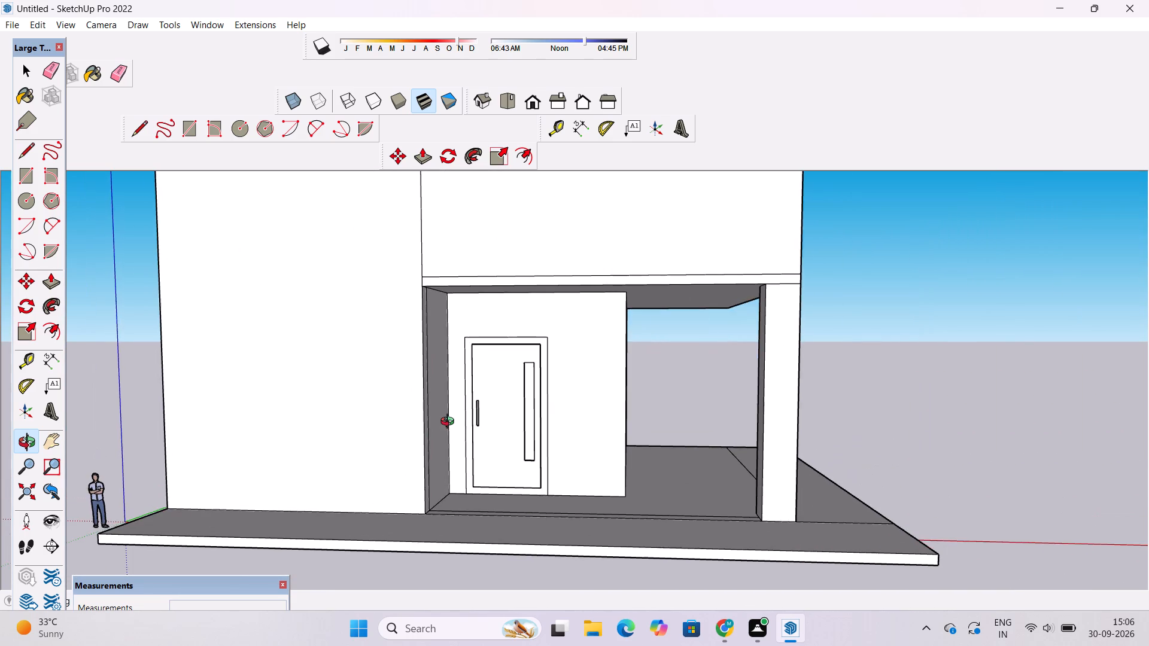
{"action": "scroll", "coordinate": [450, 423], "scroll_direction": "up", "scroll_amount": 1}
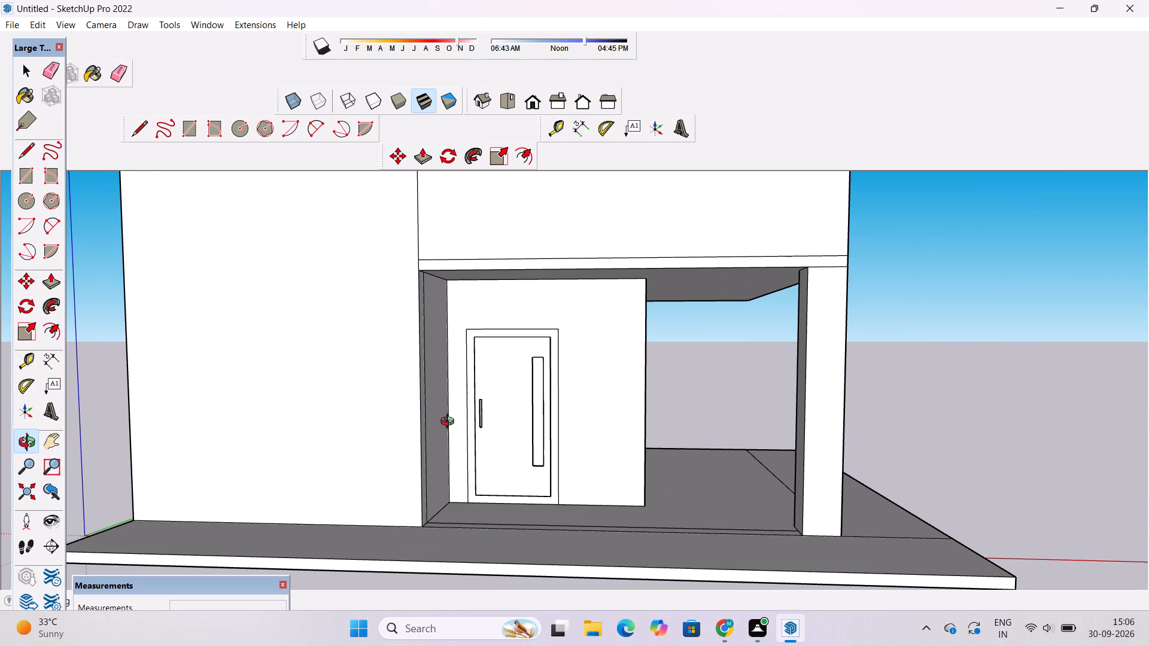
{"action": "scroll", "coordinate": [450, 423], "scroll_direction": "down", "scroll_amount": 1}
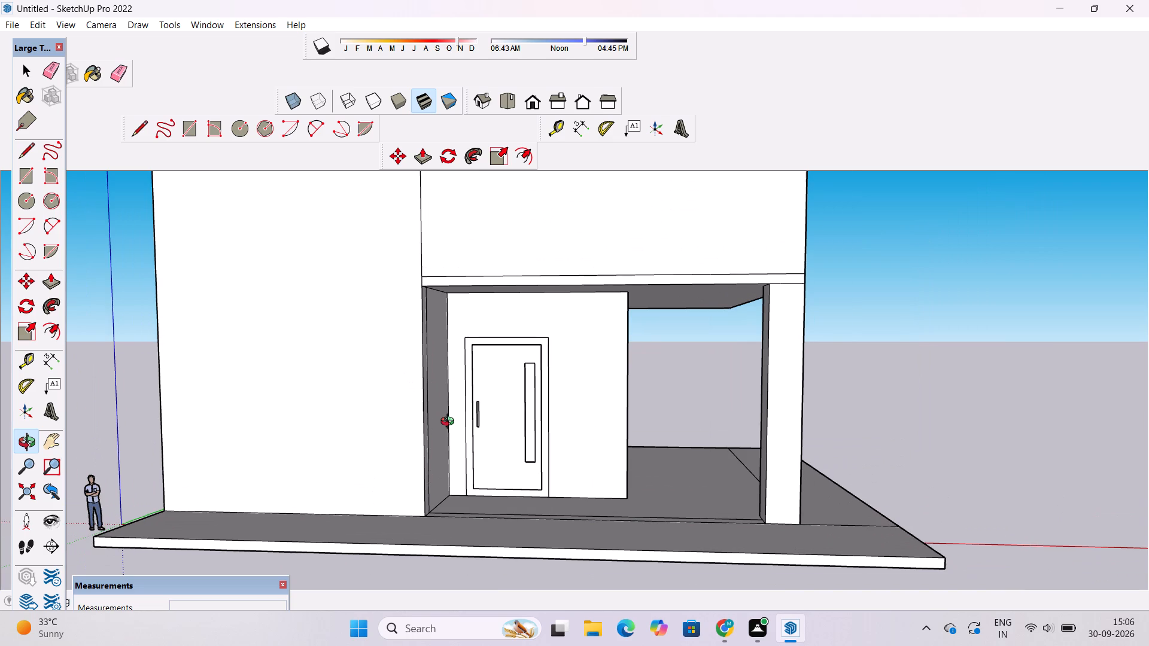
{"action": "scroll", "coordinate": [450, 423], "scroll_direction": "down", "scroll_amount": 2}
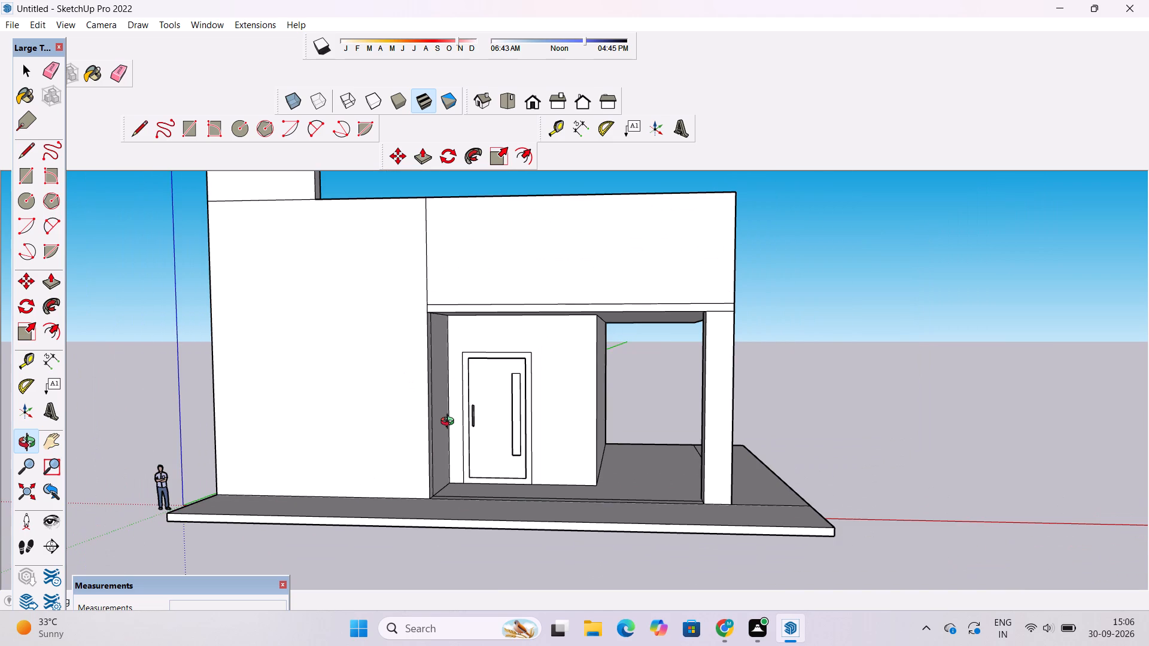
{"action": "scroll", "coordinate": [450, 423], "scroll_direction": "down", "scroll_amount": 1}
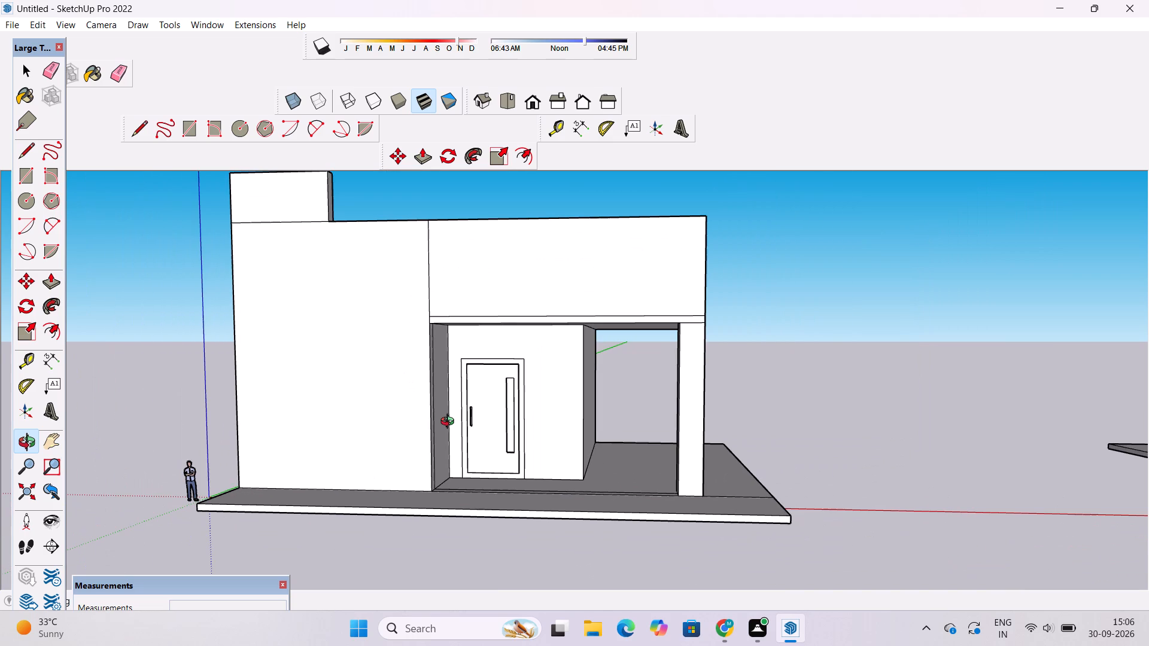
{"action": "scroll", "coordinate": [450, 423], "scroll_direction": "down", "scroll_amount": 2}
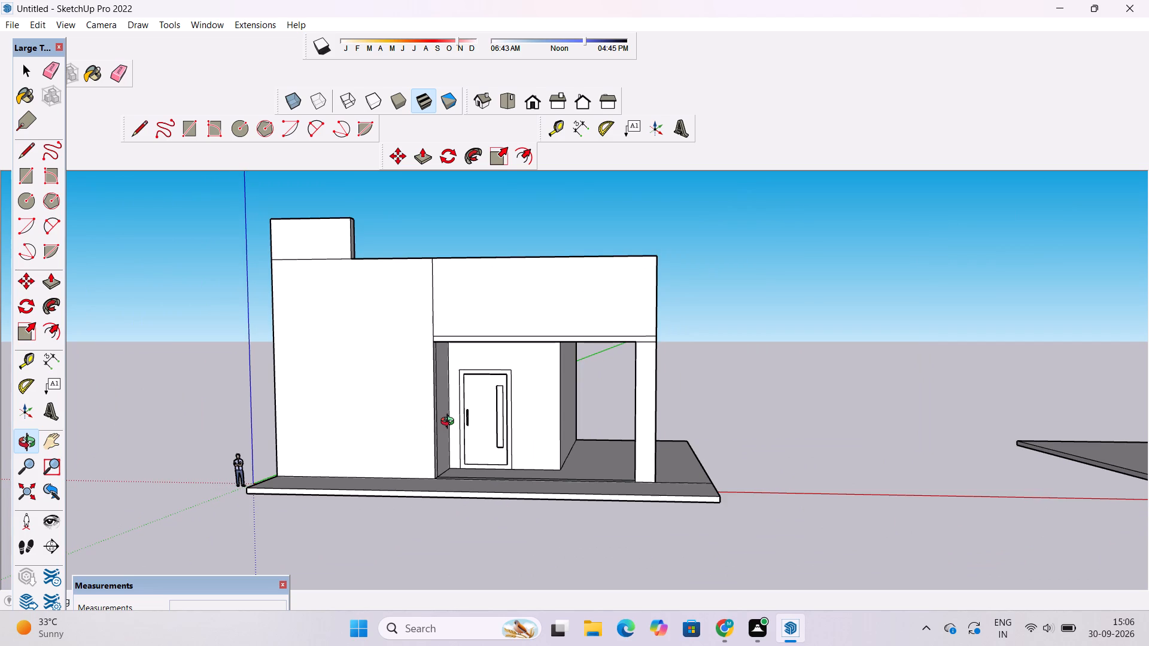
{"action": "scroll", "coordinate": [450, 423], "scroll_direction": "up", "scroll_amount": 1}
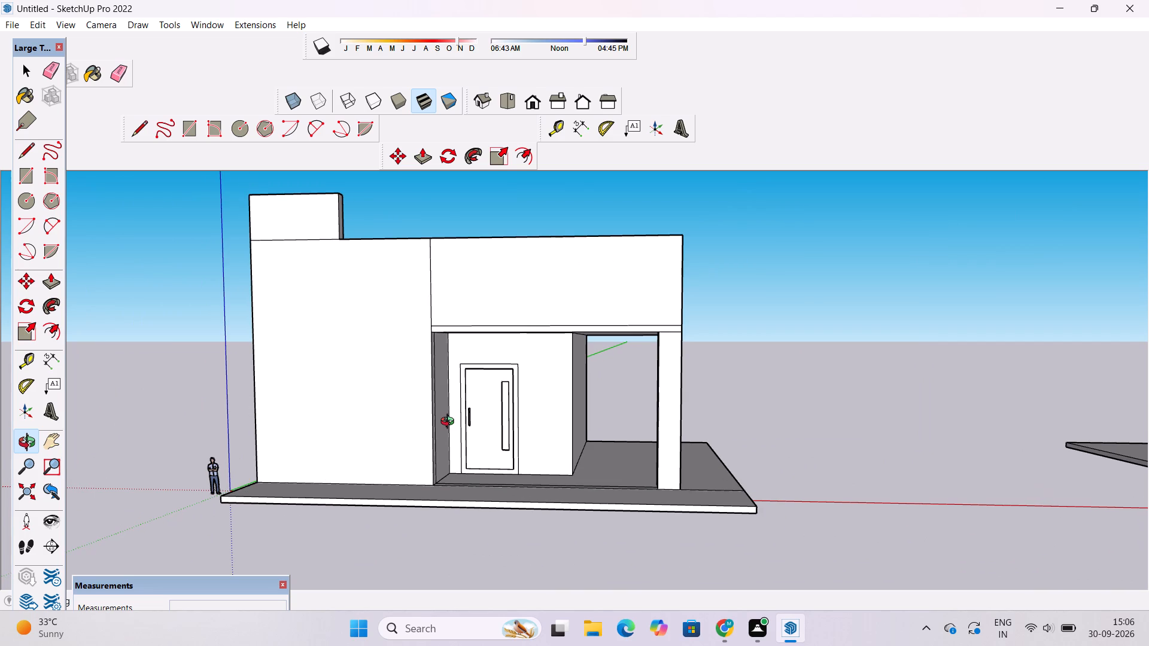
{"action": "scroll", "coordinate": [450, 423], "scroll_direction": "down", "scroll_amount": 2}
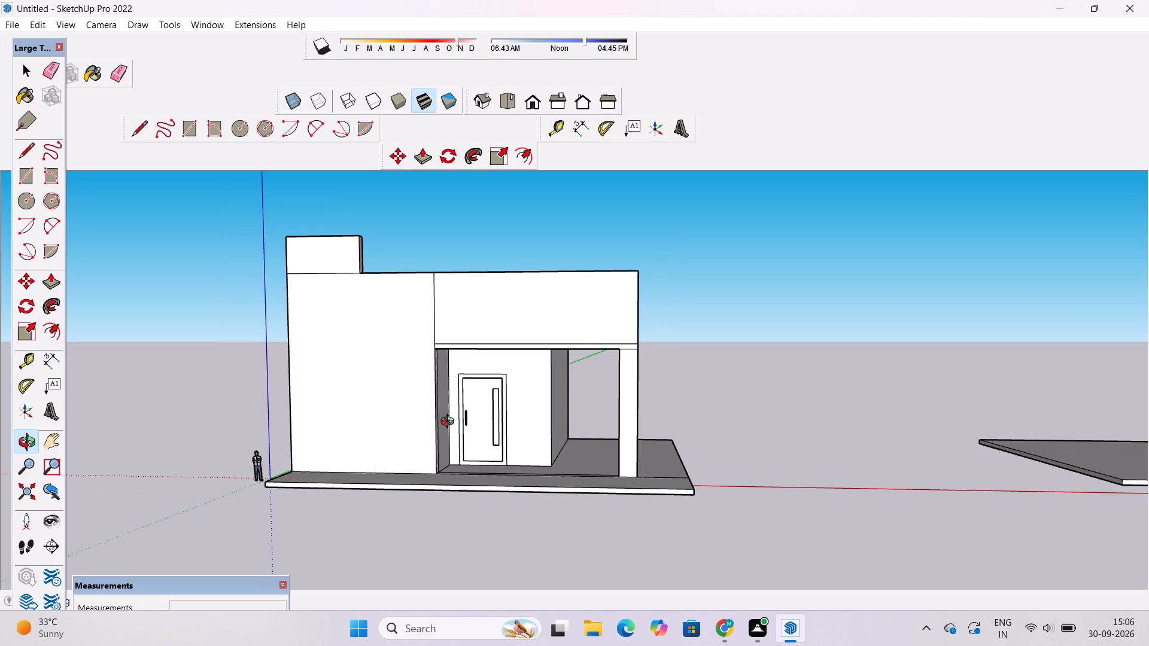
{"action": "scroll", "coordinate": [450, 423], "scroll_direction": "down", "scroll_amount": 1}
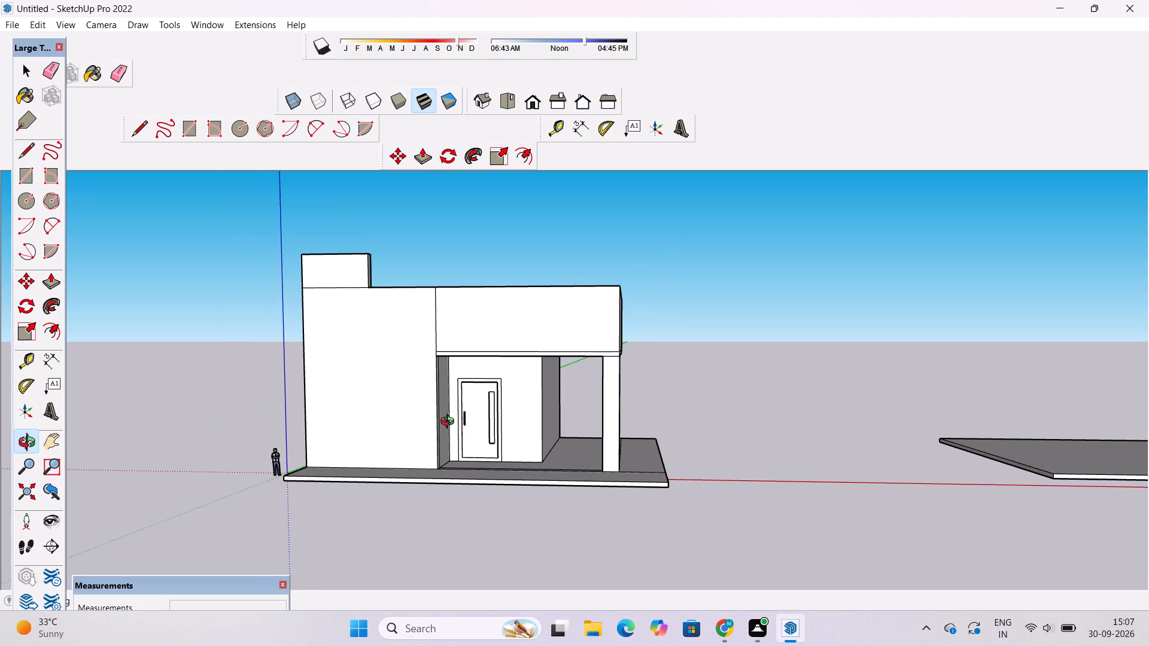
{"action": "scroll", "coordinate": [450, 423], "scroll_direction": "down", "scroll_amount": 1}
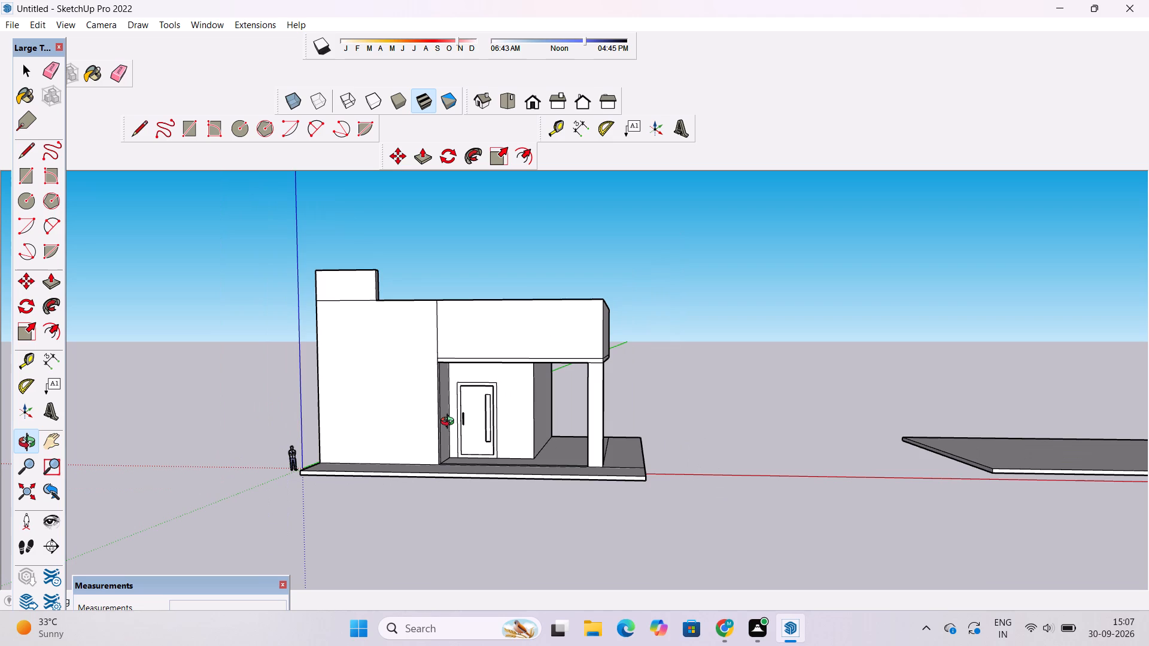
{"action": "scroll", "coordinate": [450, 423], "scroll_direction": "down", "scroll_amount": 1}
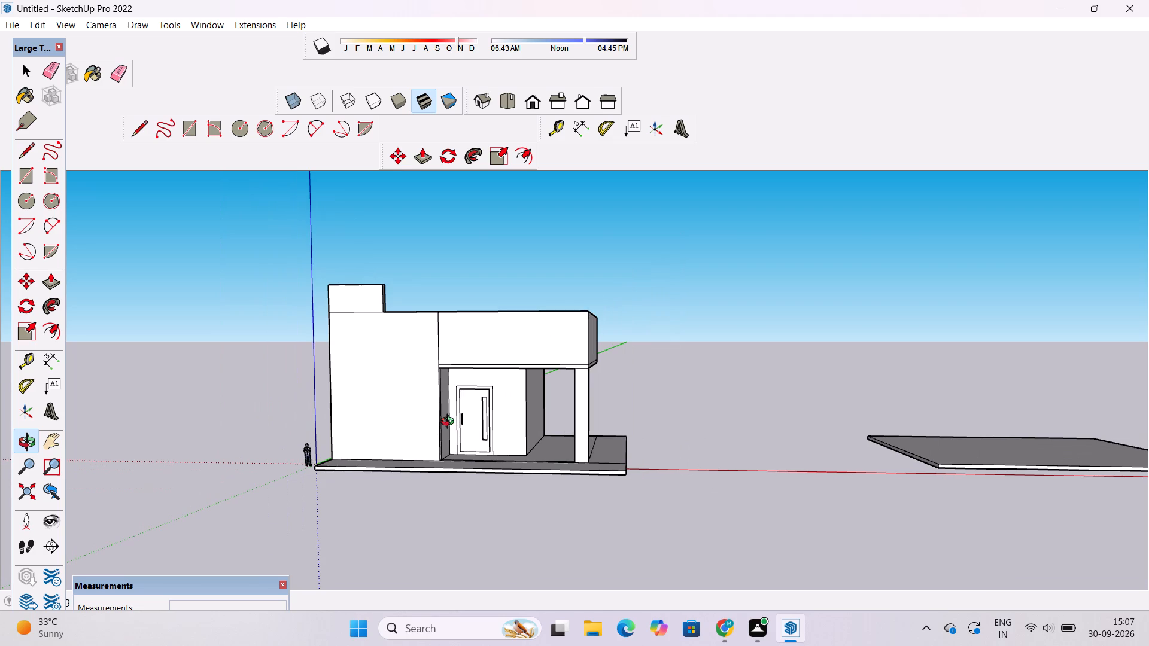
{"action": "scroll", "coordinate": [450, 427], "scroll_direction": "down", "scroll_amount": 1}
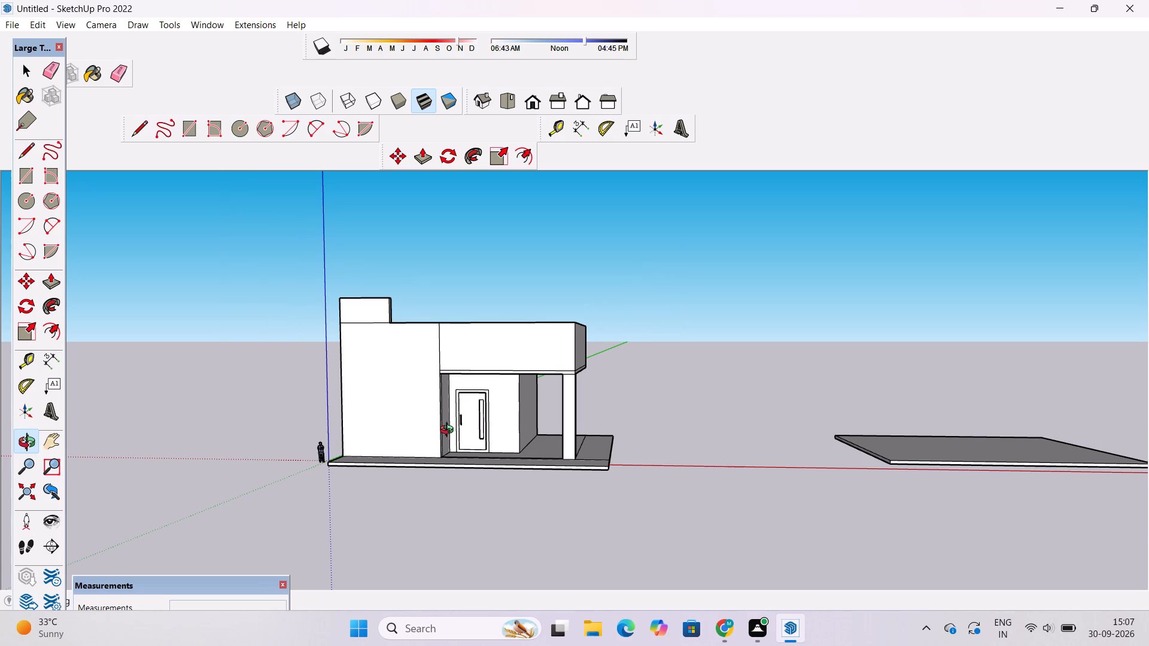
{"action": "scroll", "coordinate": [449, 431], "scroll_direction": "down", "scroll_amount": 5}
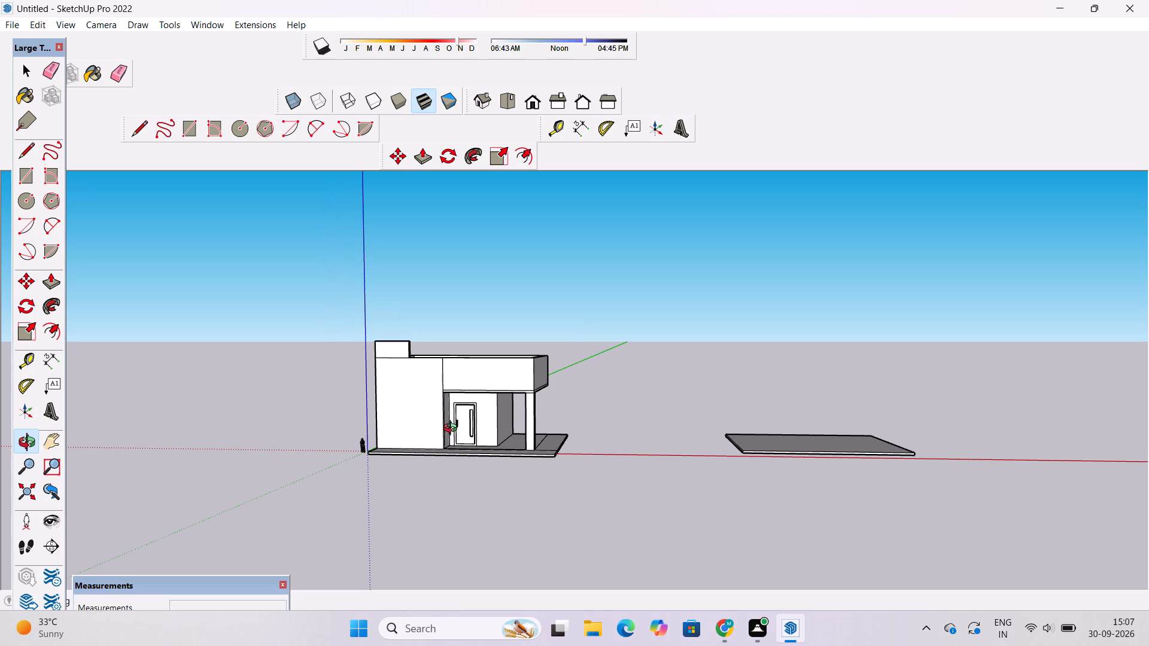
{"action": "scroll", "coordinate": [461, 429], "scroll_direction": "down", "scroll_amount": 1}
Examine the raised corner wall section and the parapet from the front, at and above roof level.
{"action": "left_click_drag", "start_coordinate": [491, 467], "coordinate": [569, 439], "text": "shift"}
{"action": "left_click_drag", "start_coordinate": [569, 439], "coordinate": [573, 447]}
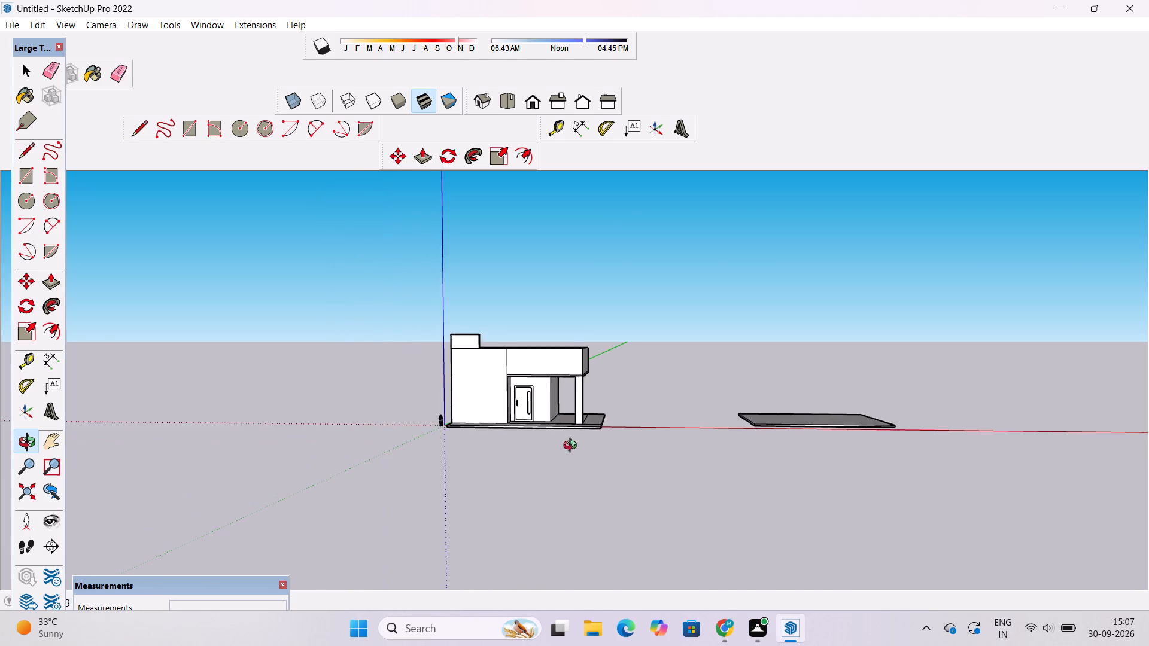
{"action": "left_click_drag", "start_coordinate": [573, 447], "coordinate": [586, 518]}
{"action": "scroll", "coordinate": [539, 390], "scroll_direction": "up", "scroll_amount": 7}
{"action": "left_click_drag", "start_coordinate": [539, 398], "coordinate": [578, 453], "text": "shift"}
{"action": "left_click_drag", "start_coordinate": [578, 467], "coordinate": [581, 431]}
{"action": "scroll", "coordinate": [576, 414], "scroll_direction": "up", "scroll_amount": 1}
{"action": "left_click_drag", "start_coordinate": [576, 414], "coordinate": [586, 461], "text": "shift"}
{"action": "left_click_drag", "start_coordinate": [588, 474], "coordinate": [590, 441]}
{"action": "scroll", "coordinate": [590, 428], "scroll_direction": "up", "scroll_amount": 2}
{"action": "left_click_drag", "start_coordinate": [586, 429], "coordinate": [588, 423], "text": "shift"}
{"action": "scroll", "coordinate": [588, 423], "scroll_direction": "up", "scroll_amount": 2}
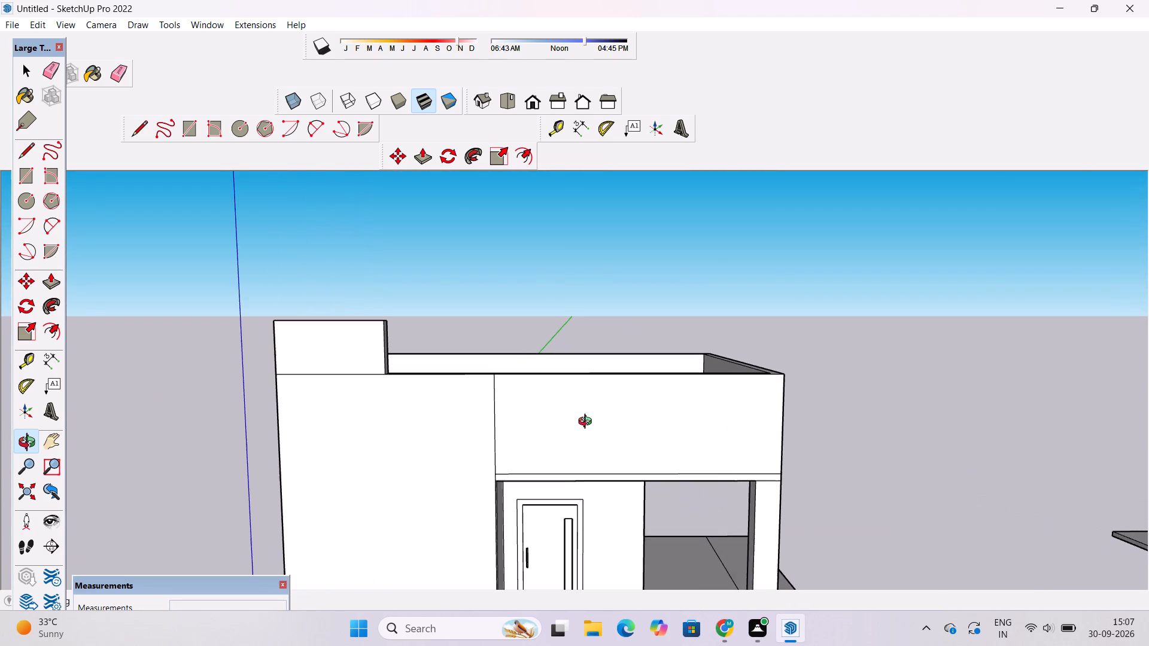
{"action": "left_click_drag", "start_coordinate": [587, 426], "coordinate": [589, 409]}
{"action": "left_click_drag", "start_coordinate": [589, 405], "coordinate": [597, 432], "text": "shift"}
{"action": "left_click_drag", "start_coordinate": [597, 440], "coordinate": [598, 418]}
{"action": "left_click_drag", "start_coordinate": [598, 418], "coordinate": [601, 433], "text": "shift"}
{"action": "scroll", "coordinate": [601, 433], "scroll_direction": "up", "scroll_amount": 2}
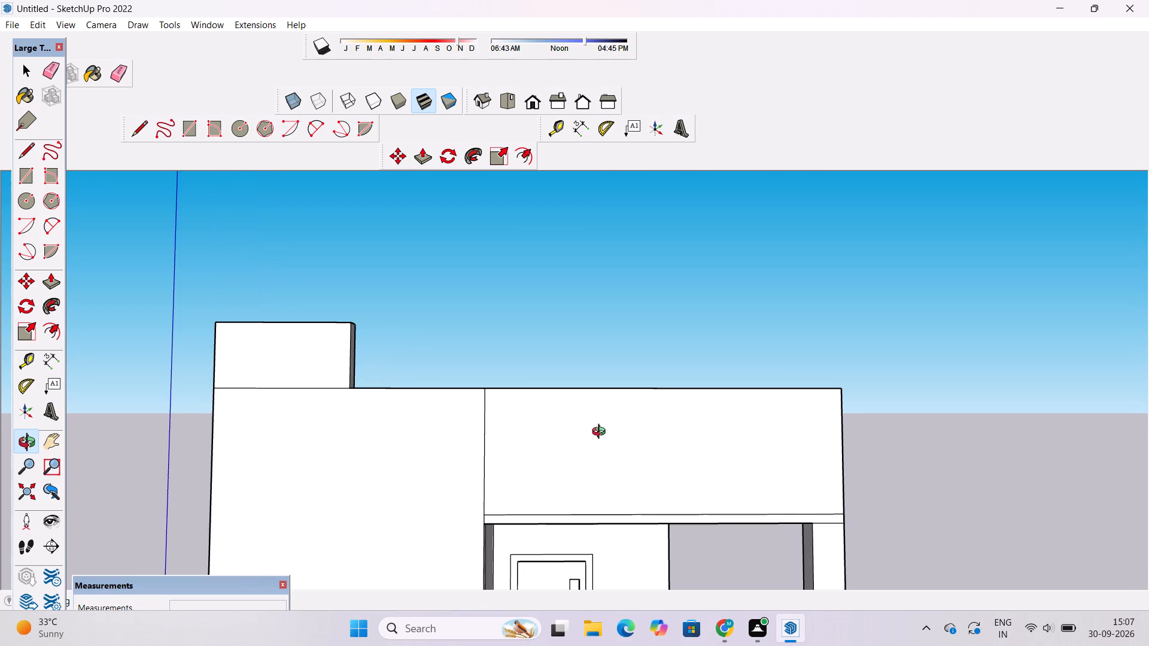
Examine the proportions of the raised corner section against the whole front elevation at varying distances.
{"action": "scroll", "coordinate": [601, 433], "scroll_direction": "down", "scroll_amount": 2}
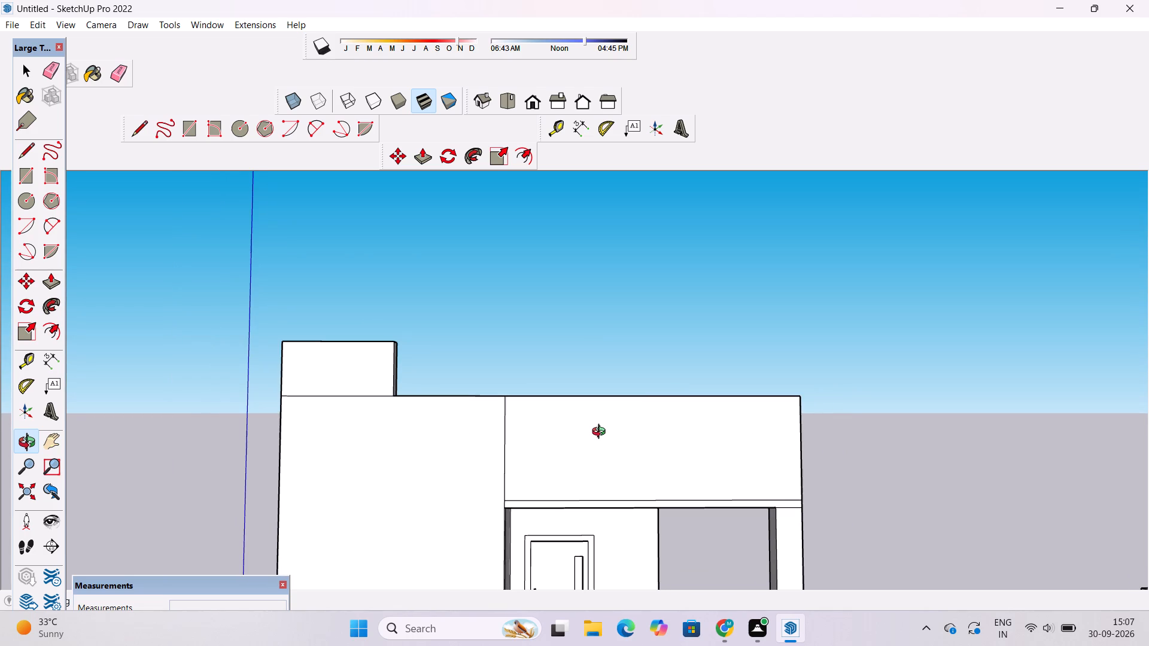
{"action": "scroll", "coordinate": [601, 433], "scroll_direction": "up", "scroll_amount": 2}
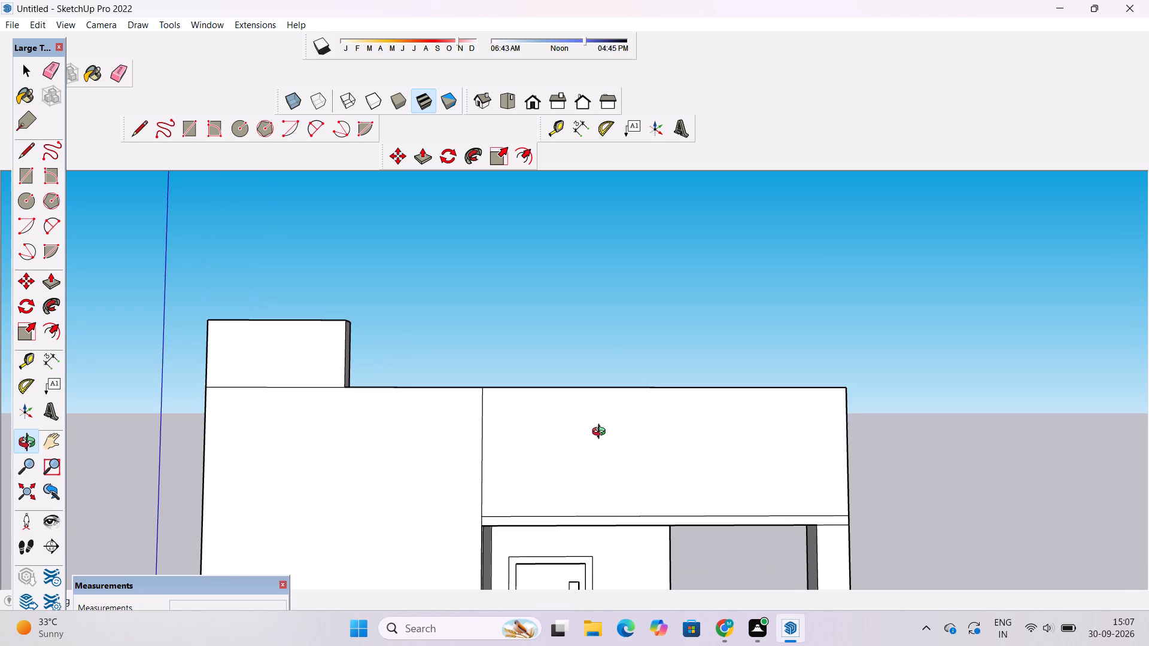
{"action": "scroll", "coordinate": [601, 433], "scroll_direction": "down", "scroll_amount": 5}
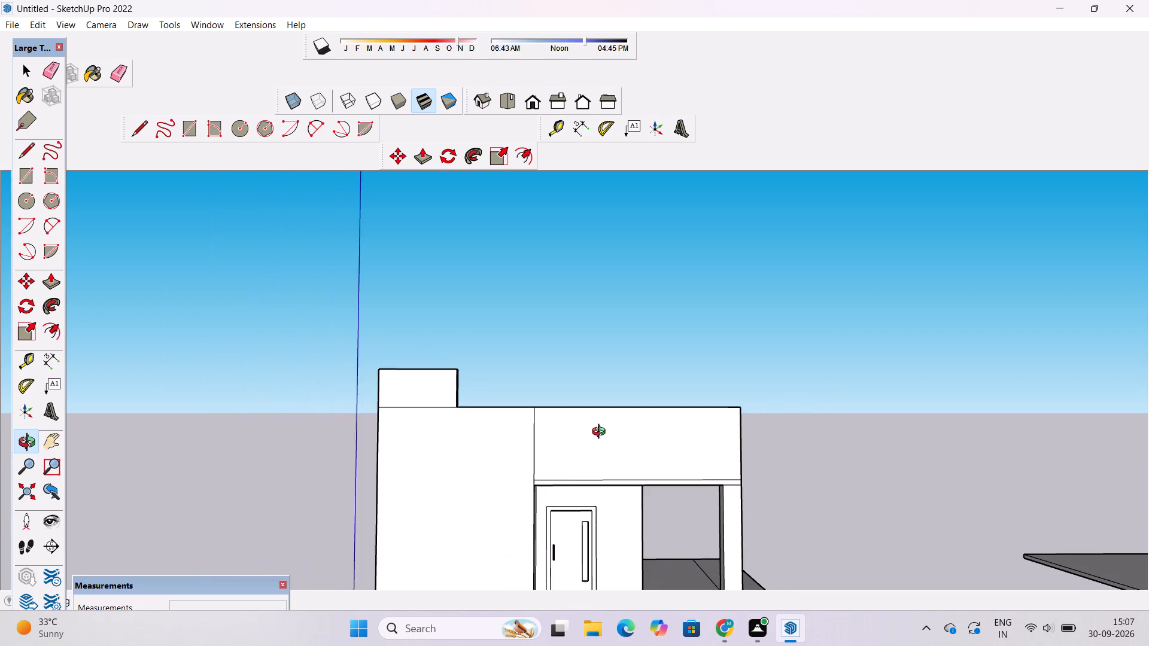
{"action": "scroll", "coordinate": [601, 433], "scroll_direction": "down", "scroll_amount": 3}
{"action": "scroll", "coordinate": [601, 433], "scroll_direction": "up", "scroll_amount": 1}
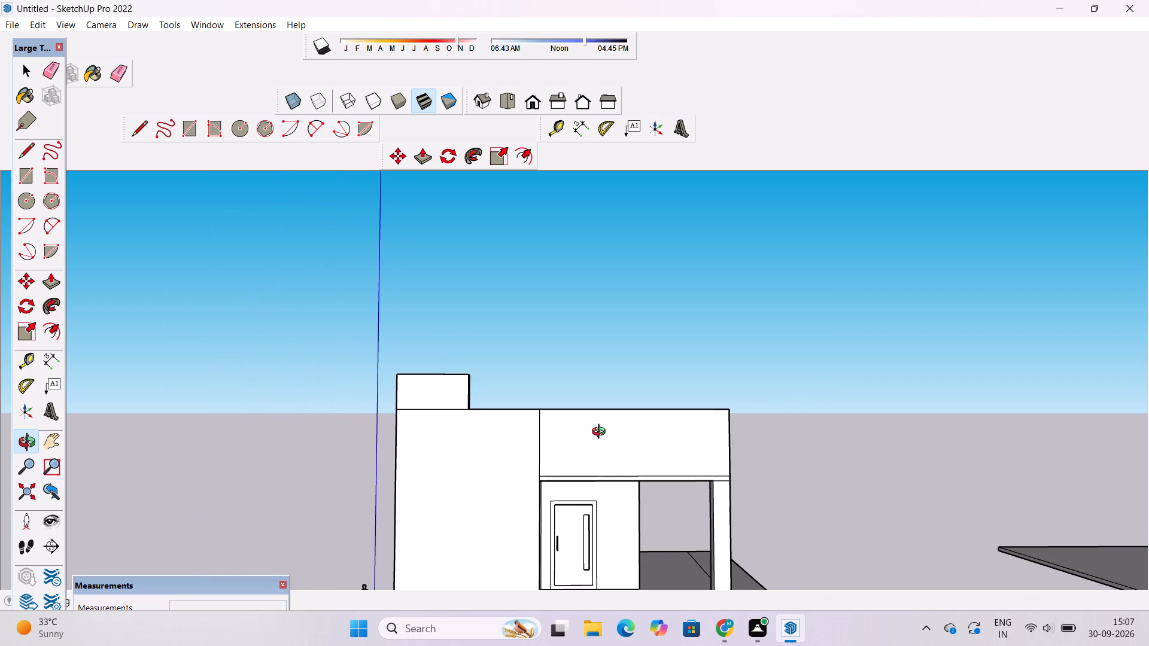
{"action": "scroll", "coordinate": [601, 433], "scroll_direction": "up", "scroll_amount": 1}
{"action": "scroll", "coordinate": [601, 433], "scroll_direction": "down", "scroll_amount": 2}
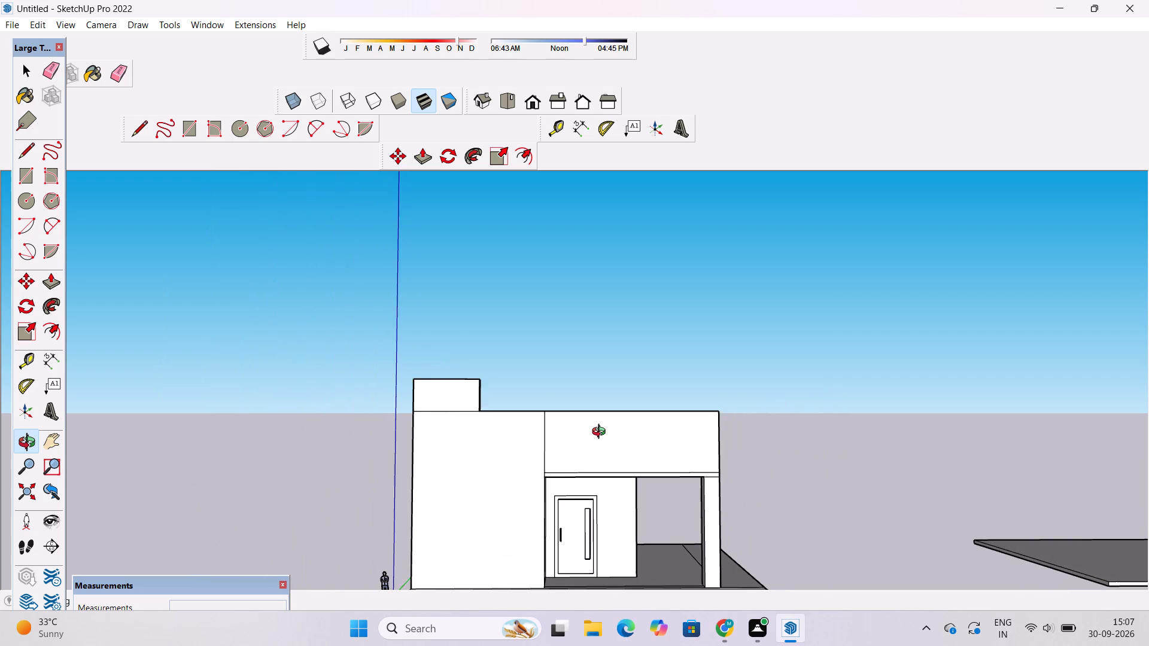
{"action": "scroll", "coordinate": [601, 433], "scroll_direction": "down", "scroll_amount": 5}
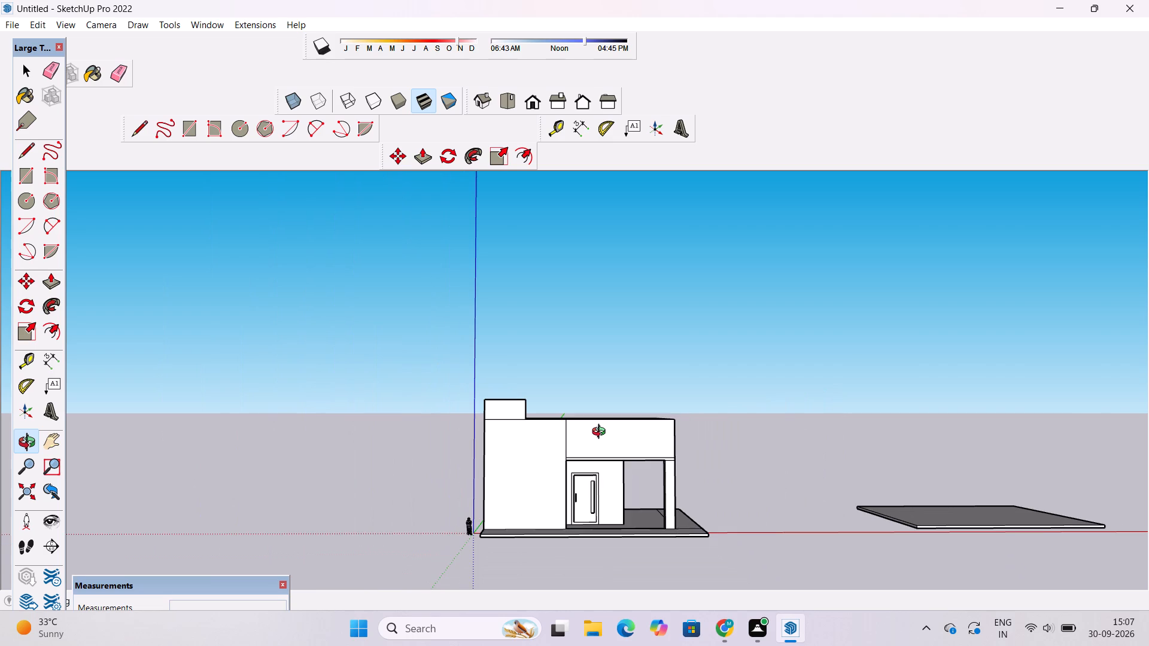
Examine the open roof from above, and the entrance door, porch and column against the plain front wall.
{"action": "scroll", "coordinate": [601, 433], "scroll_direction": "up", "scroll_amount": 3}
{"action": "left_click_drag", "start_coordinate": [601, 435], "coordinate": [615, 547]}
{"action": "scroll", "coordinate": [568, 499], "scroll_direction": "up", "scroll_amount": 7}
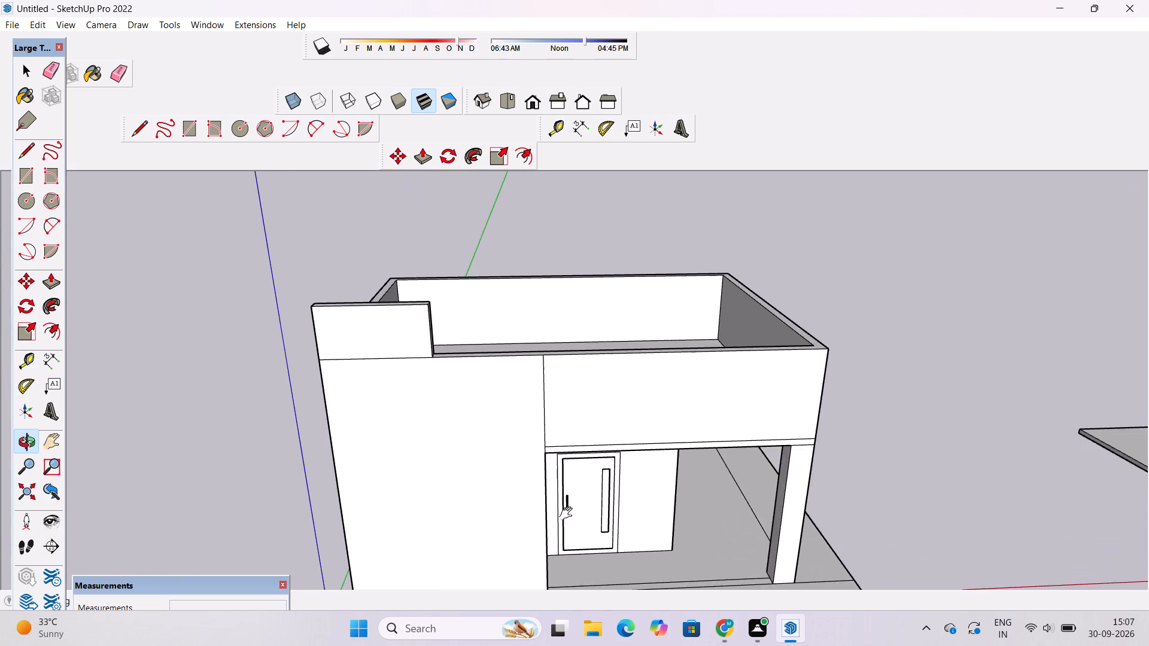
{"action": "left_click_drag", "start_coordinate": [569, 514], "coordinate": [603, 513], "text": "shift"}
{"action": "left_click_drag", "start_coordinate": [607, 532], "coordinate": [607, 422], "text": "shift"}
{"action": "left_click_drag", "start_coordinate": [609, 478], "coordinate": [554, 483]}
{"action": "scroll", "coordinate": [553, 480], "scroll_direction": "up", "scroll_amount": 2}
{"action": "left_click", "coordinate": [553, 480], "text": "shift"}
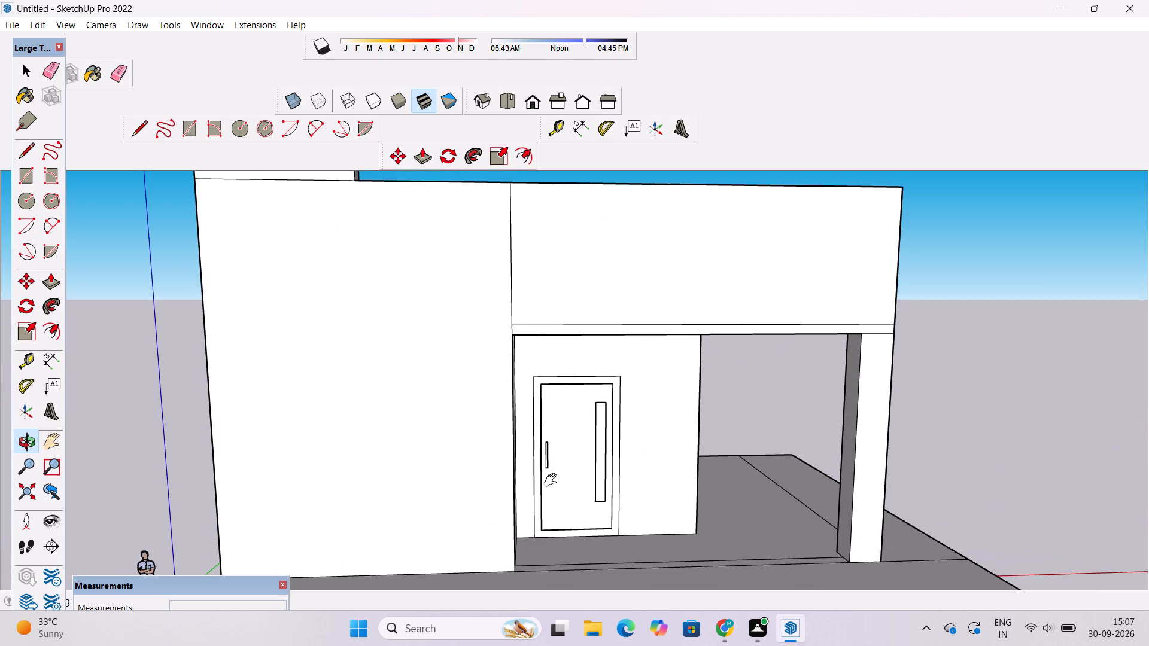
{"action": "scroll", "coordinate": [553, 476], "scroll_direction": "up", "scroll_amount": 4}
{"action": "scroll", "coordinate": [553, 476], "scroll_direction": "down", "scroll_amount": 3}
{"action": "scroll", "coordinate": [553, 476], "scroll_direction": "up", "scroll_amount": 2}
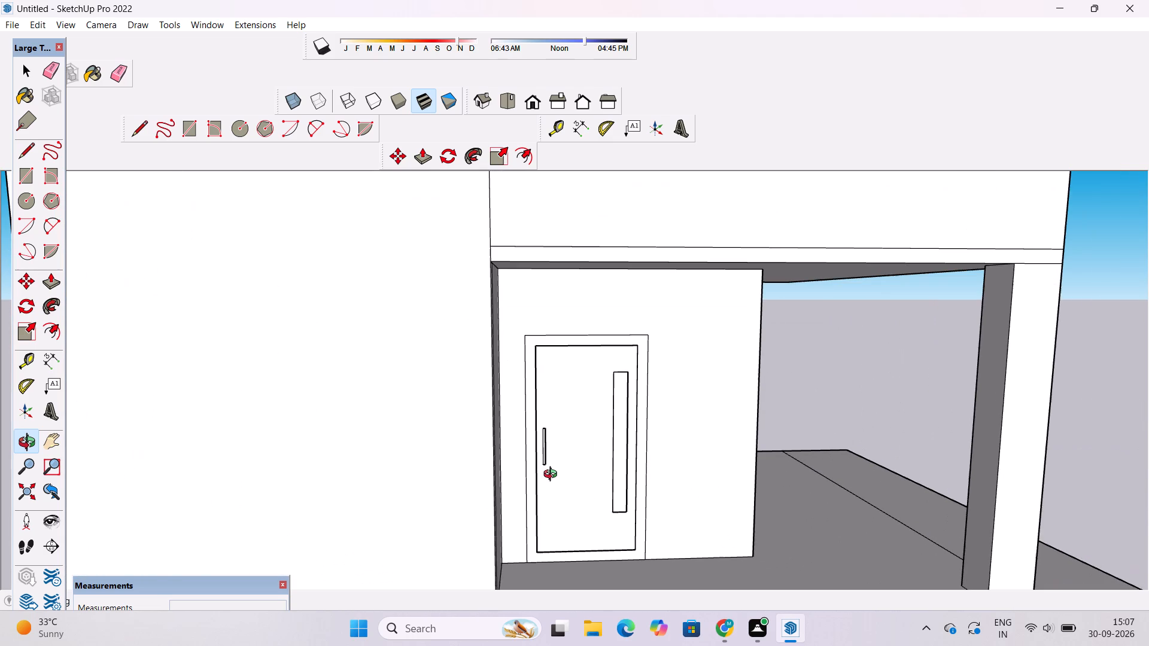
{"action": "scroll", "coordinate": [553, 476], "scroll_direction": "down", "scroll_amount": 1}
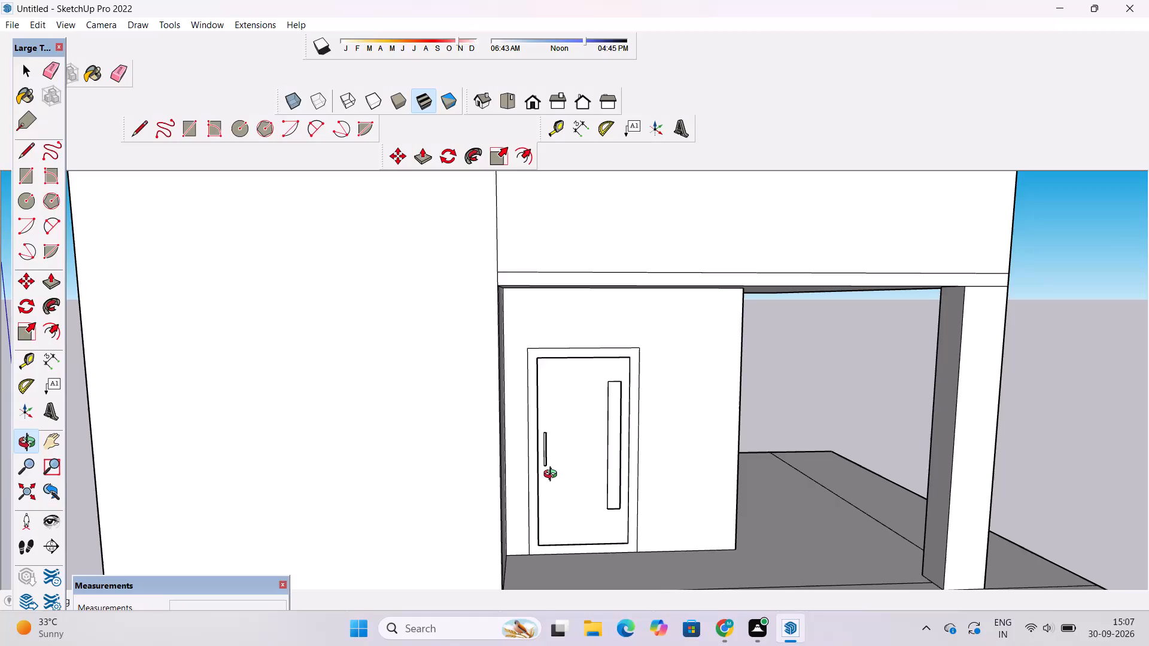
{"action": "scroll", "coordinate": [553, 476], "scroll_direction": "down", "scroll_amount": 2}
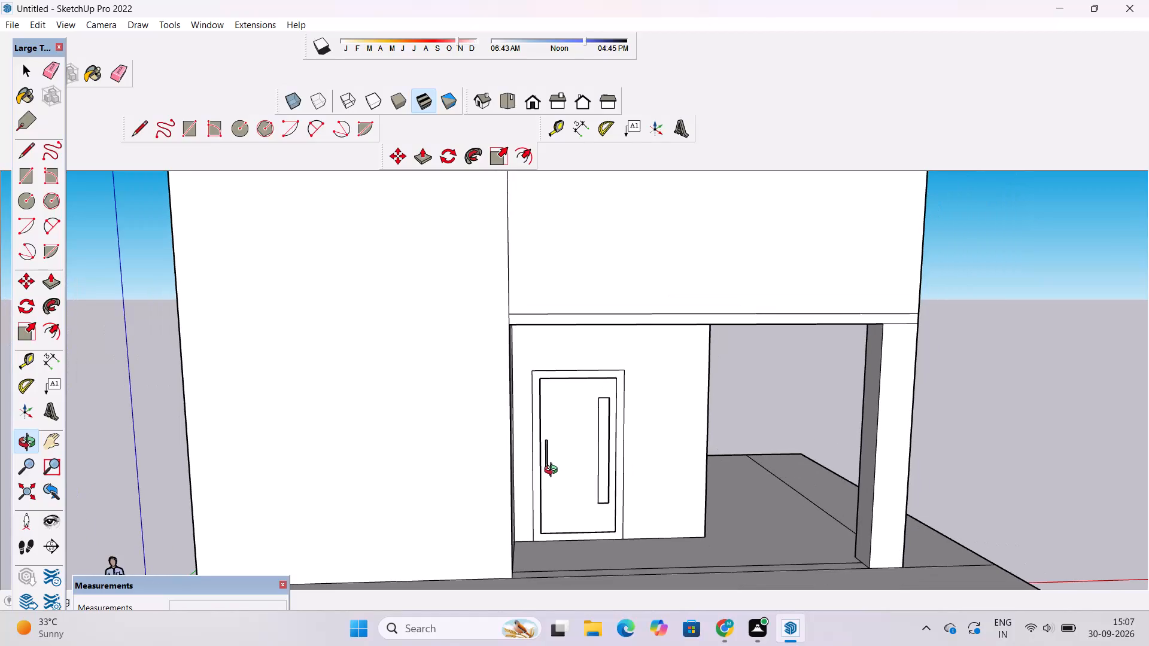
{"action": "scroll", "coordinate": [554, 471], "scroll_direction": "down", "scroll_amount": 4}
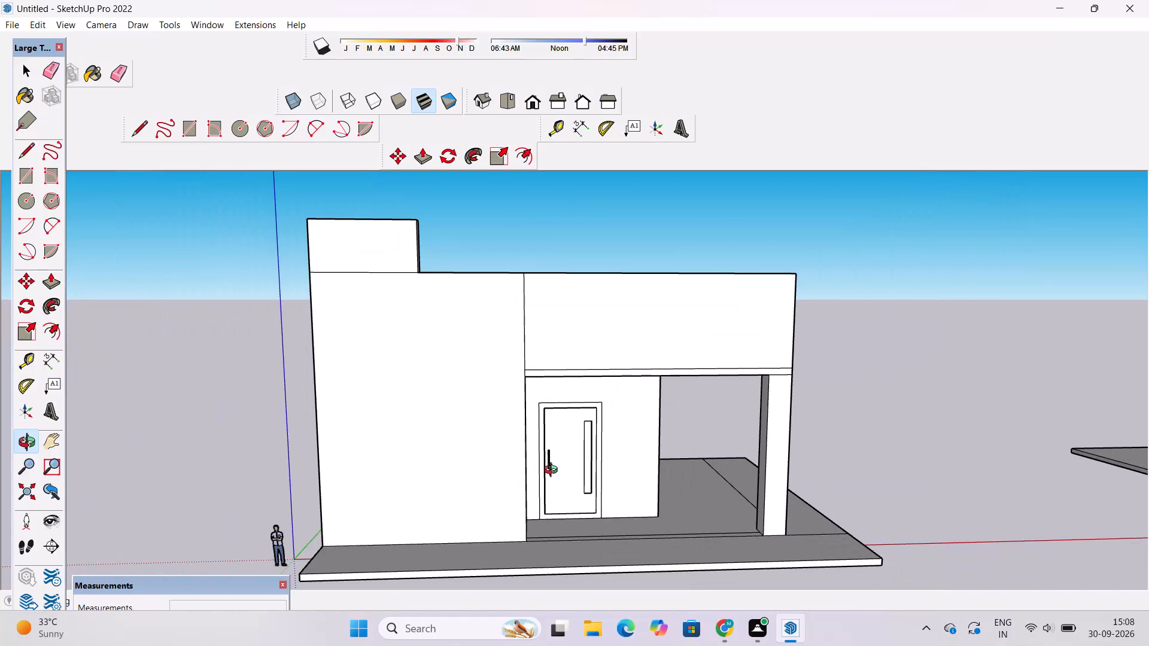
{"action": "scroll", "coordinate": [554, 471], "scroll_direction": "up", "scroll_amount": 1}
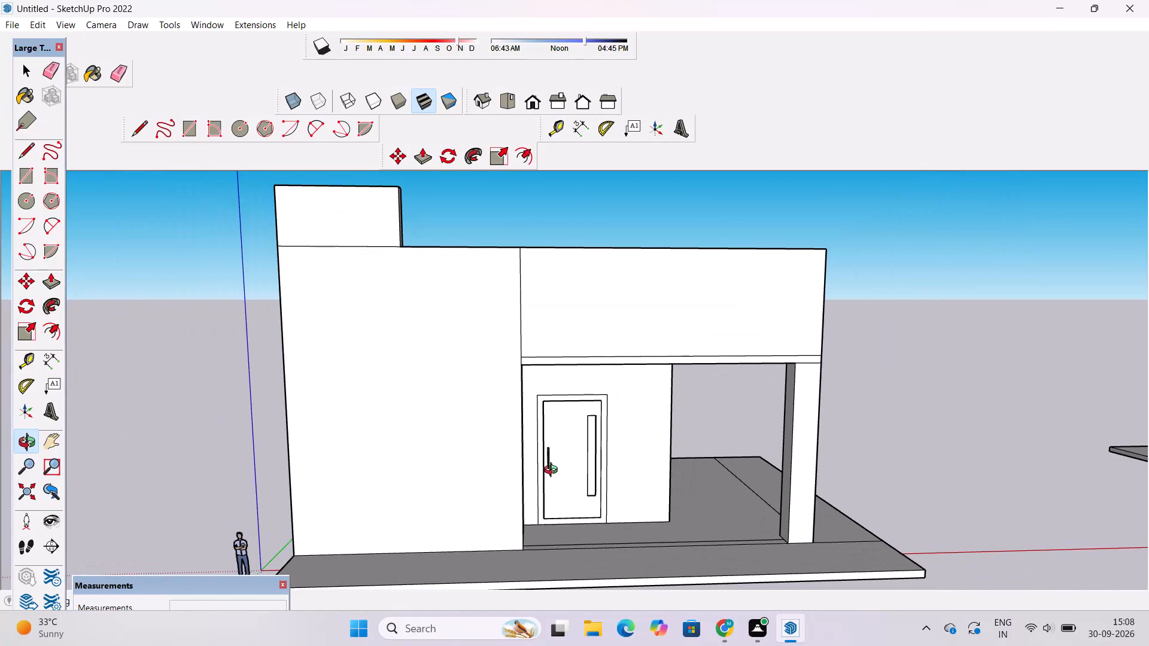
{"action": "scroll", "coordinate": [554, 471], "scroll_direction": "up", "scroll_amount": 2}
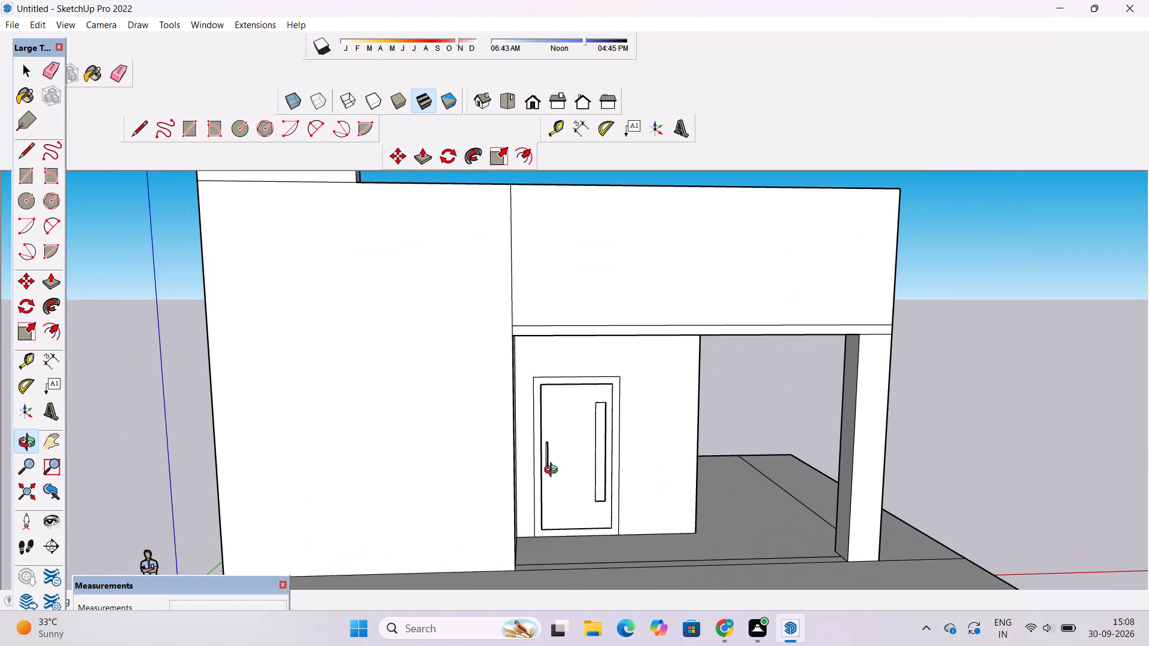
Examine the front elevation with its raised corner section, entrance door and open porch from varying distances.
{"action": "scroll", "coordinate": [554, 471], "scroll_direction": "down", "scroll_amount": 4}
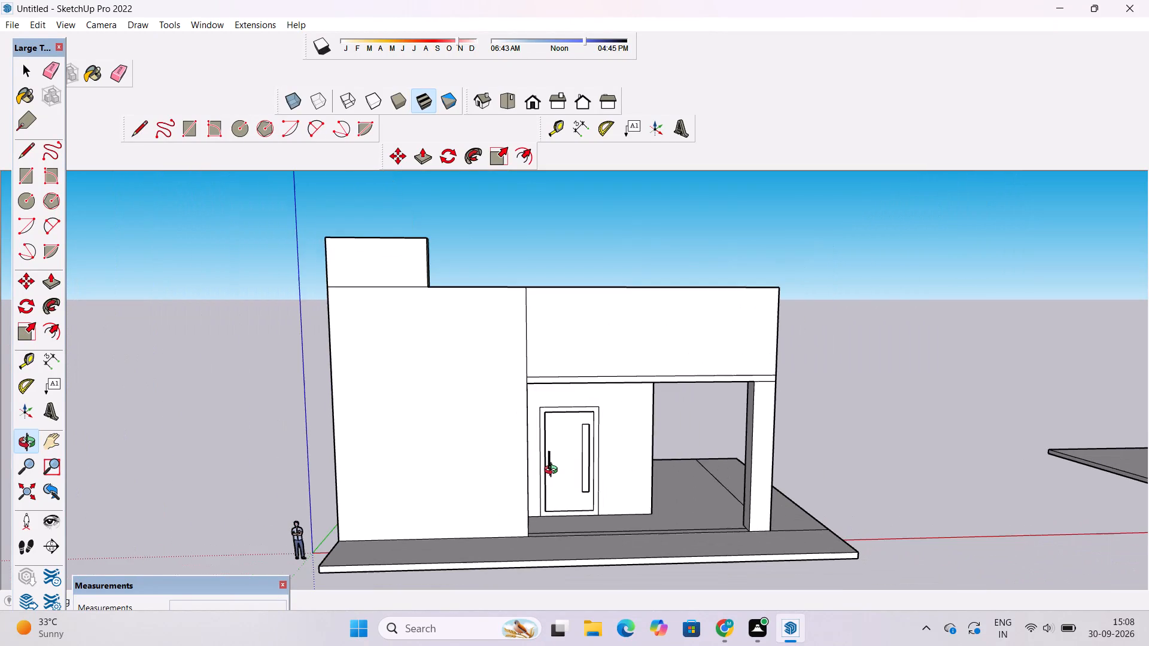
{"action": "scroll", "coordinate": [554, 471], "scroll_direction": "down", "scroll_amount": 3}
{"action": "scroll", "coordinate": [554, 471], "scroll_direction": "up", "scroll_amount": 2}
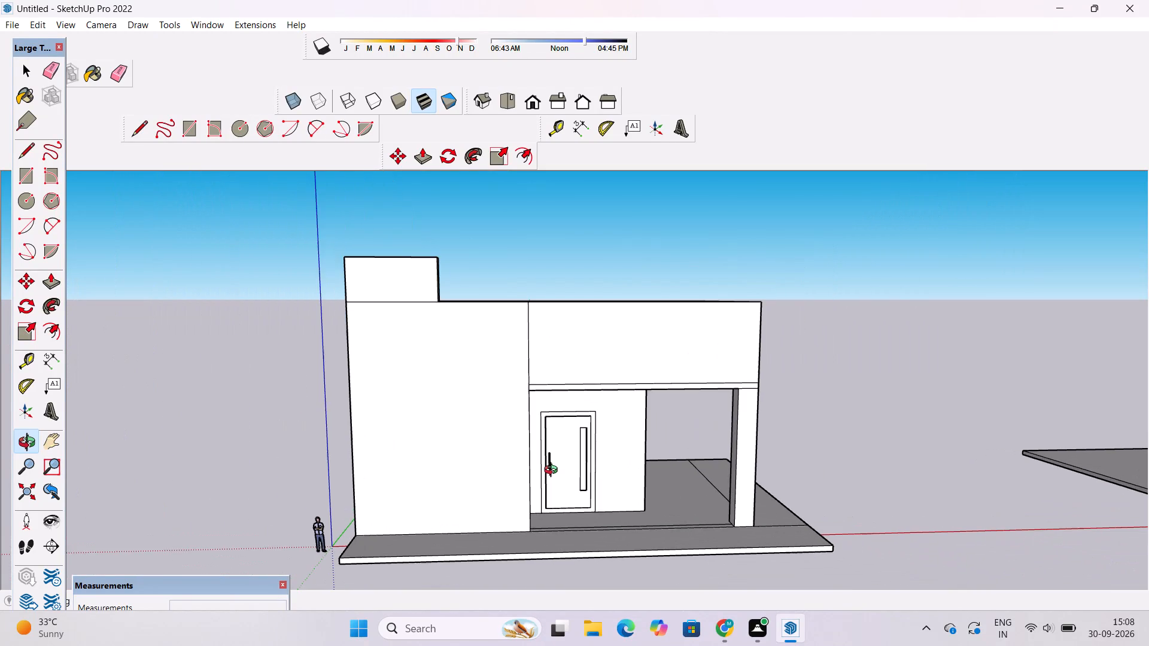
{"action": "scroll", "coordinate": [554, 471], "scroll_direction": "up", "scroll_amount": 1}
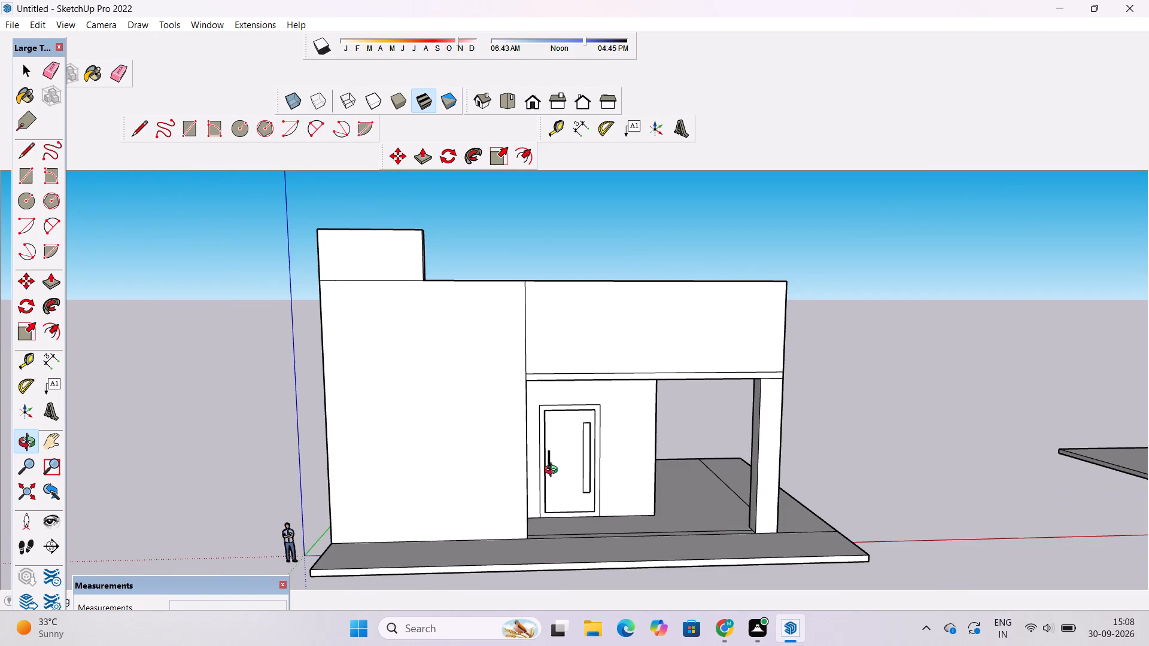
{"action": "scroll", "coordinate": [554, 471], "scroll_direction": "down", "scroll_amount": 2}
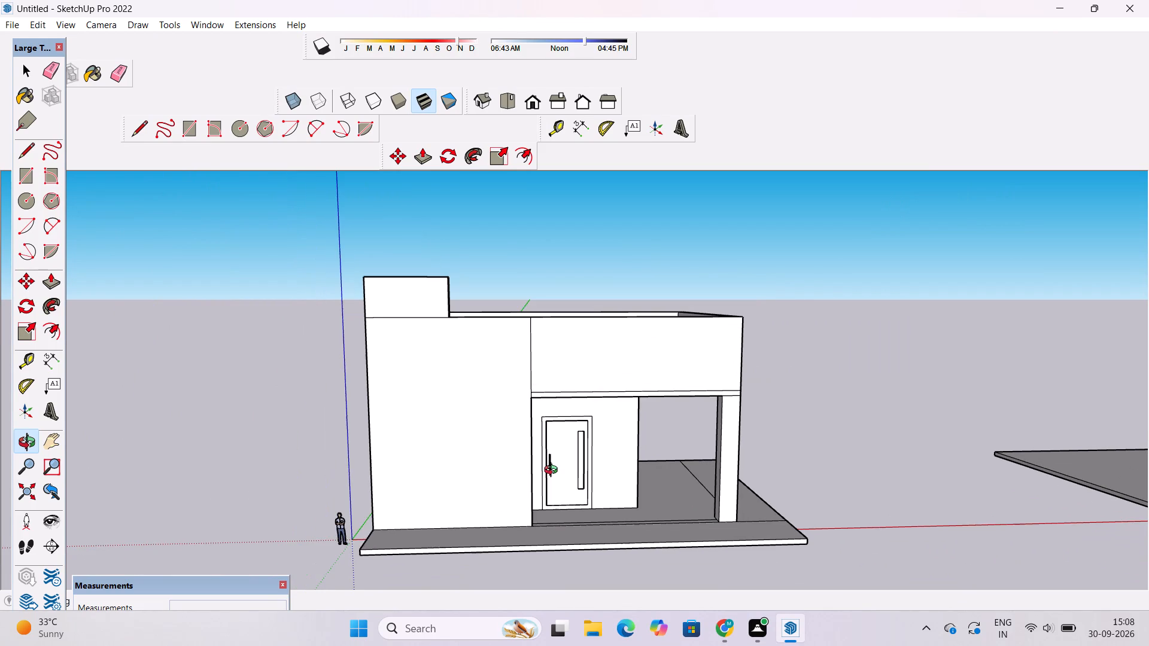
{"action": "scroll", "coordinate": [554, 471], "scroll_direction": "up", "scroll_amount": 1}
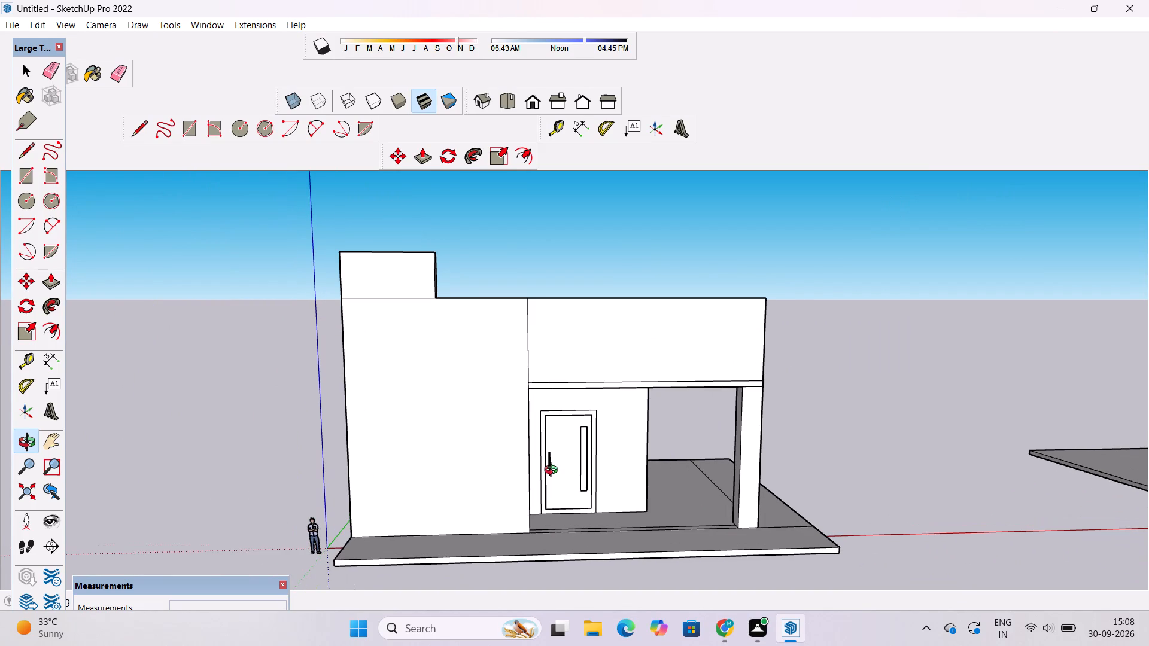
{"action": "scroll", "coordinate": [554, 471], "scroll_direction": "down", "scroll_amount": 2}
{"action": "scroll", "coordinate": [554, 471], "scroll_direction": "up", "scroll_amount": 2}
{"action": "scroll", "coordinate": [554, 471], "scroll_direction": "down", "scroll_amount": 2}
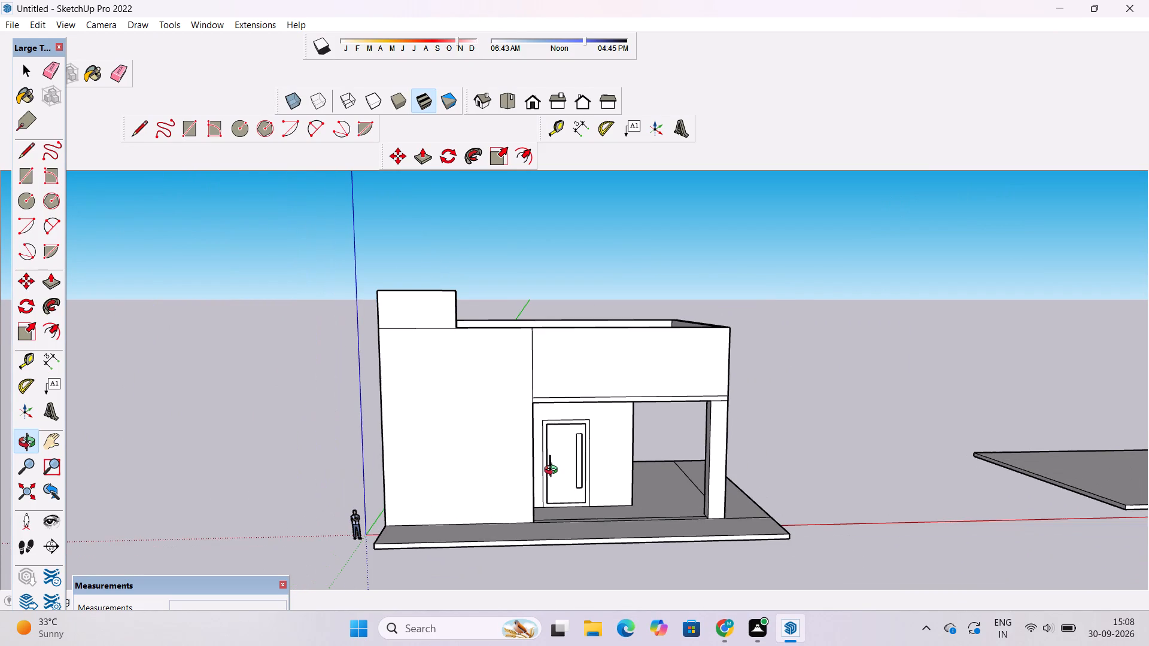
{"action": "scroll", "coordinate": [554, 471], "scroll_direction": "up", "scroll_amount": 3}
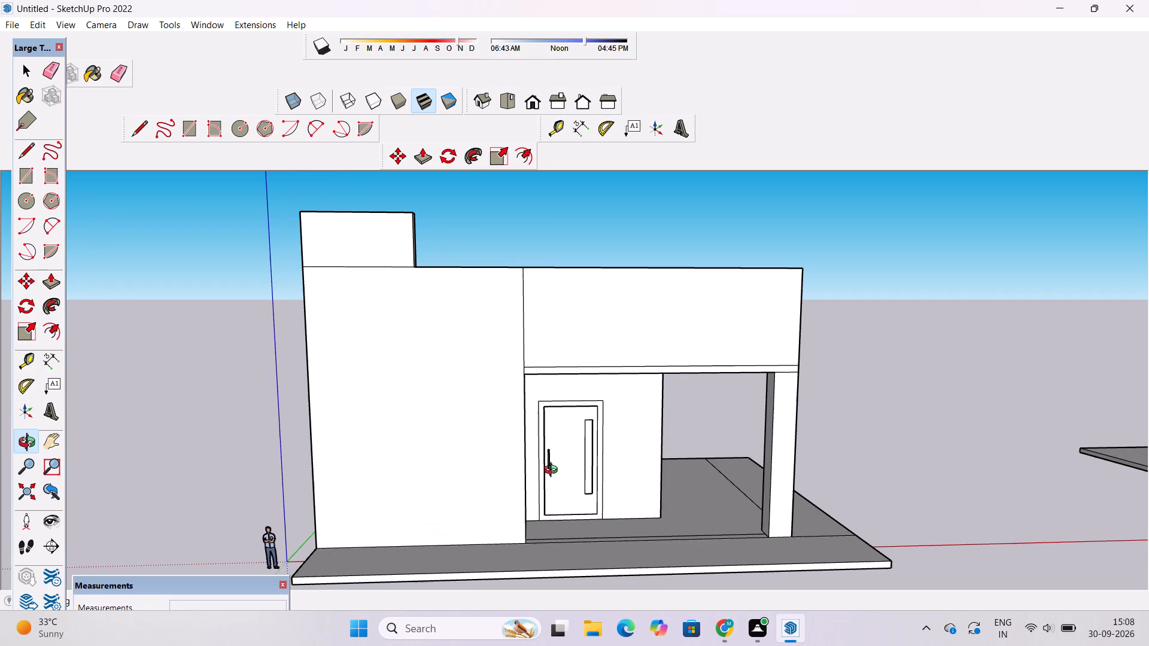
{"action": "scroll", "coordinate": [554, 471], "scroll_direction": "down", "scroll_amount": 2}
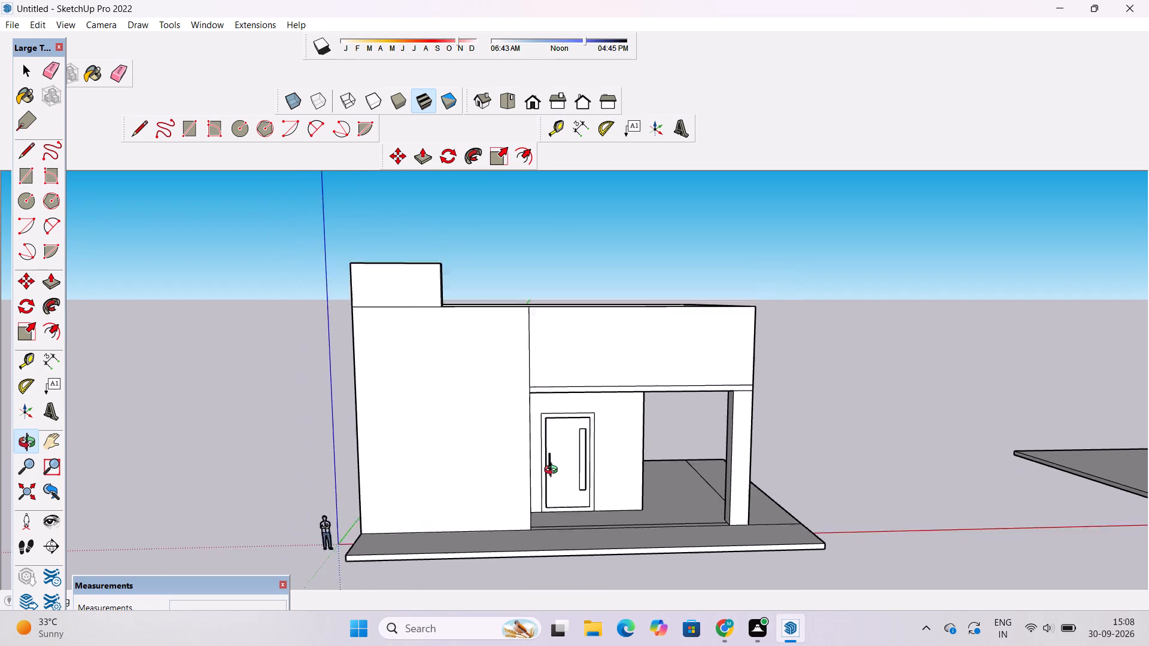
{"action": "scroll", "coordinate": [554, 471], "scroll_direction": "down", "scroll_amount": 1}
{"action": "scroll", "coordinate": [554, 471], "scroll_direction": "up", "scroll_amount": 3}
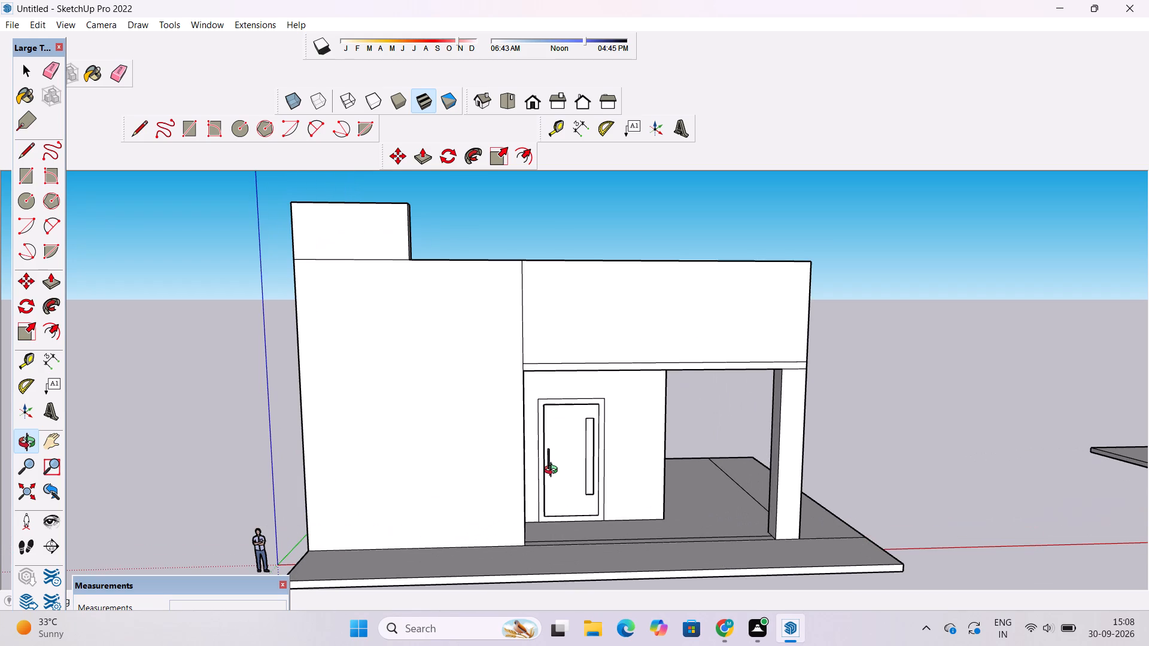
{"action": "scroll", "coordinate": [554, 471], "scroll_direction": "up", "scroll_amount": 2}
Examine the open roof and its parapet from above, and the raised corner section against the front facade.
{"action": "left_click_drag", "start_coordinate": [558, 446], "coordinate": [524, 574], "text": "shift"}
{"action": "scroll", "coordinate": [504, 435], "scroll_direction": "down", "scroll_amount": 4}
{"action": "left_click_drag", "start_coordinate": [542, 412], "coordinate": [549, 534]}
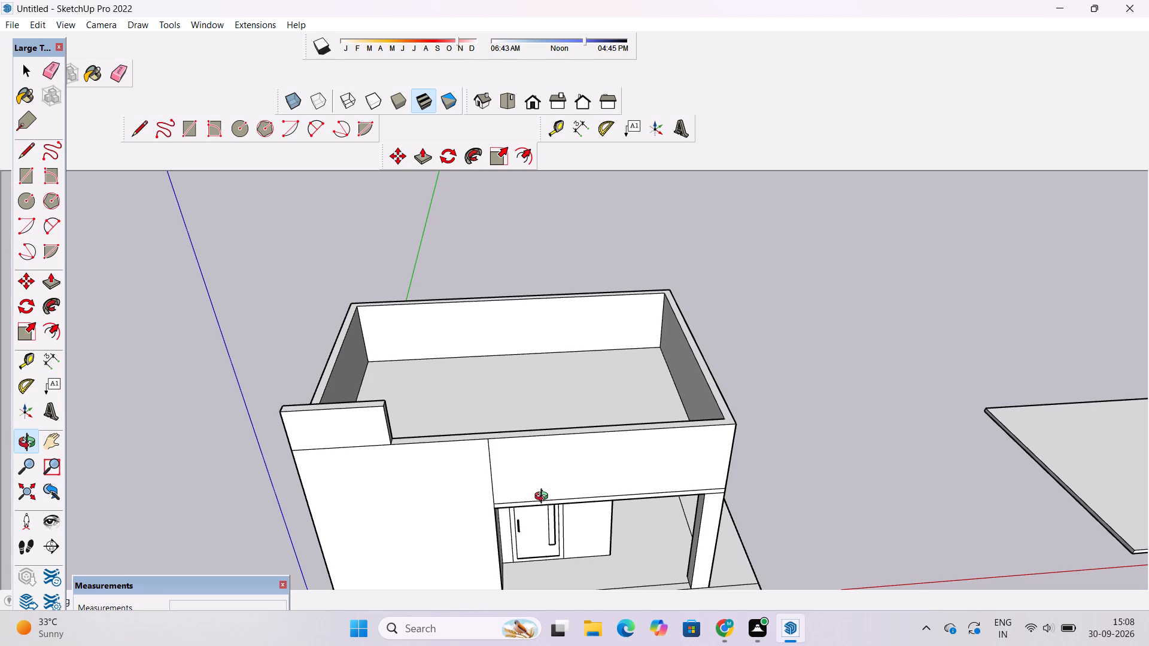
{"action": "scroll", "coordinate": [607, 453], "scroll_direction": "down", "scroll_amount": 2}
{"action": "left_click_drag", "start_coordinate": [615, 467], "coordinate": [701, 499], "text": "shift"}
{"action": "left_click_drag", "start_coordinate": [681, 507], "coordinate": [670, 480]}
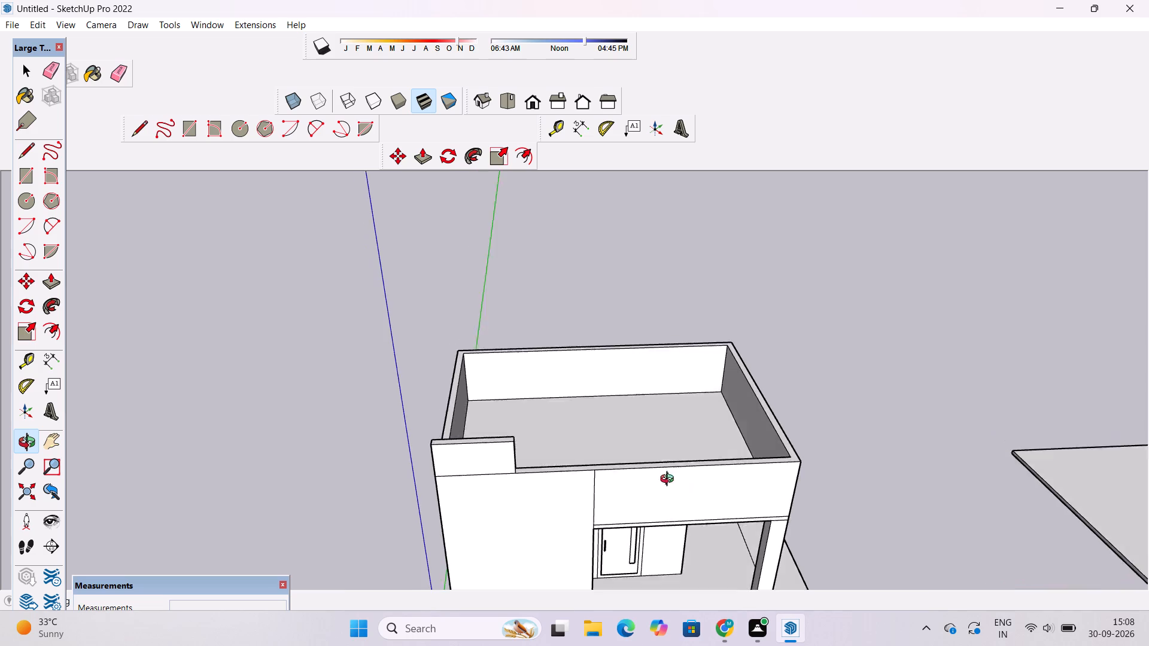
{"action": "left_click_drag", "start_coordinate": [670, 480], "coordinate": [664, 456]}
{"action": "scroll", "coordinate": [625, 483], "scroll_direction": "up", "scroll_amount": 4}
{"action": "left_click_drag", "start_coordinate": [609, 493], "coordinate": [743, 447], "text": "shift"}
{"action": "scroll", "coordinate": [722, 459], "scroll_direction": "up", "scroll_amount": 4}
{"action": "left_click_drag", "start_coordinate": [716, 474], "coordinate": [661, 370]}
{"action": "scroll", "coordinate": [647, 367], "scroll_direction": "down", "scroll_amount": 7}
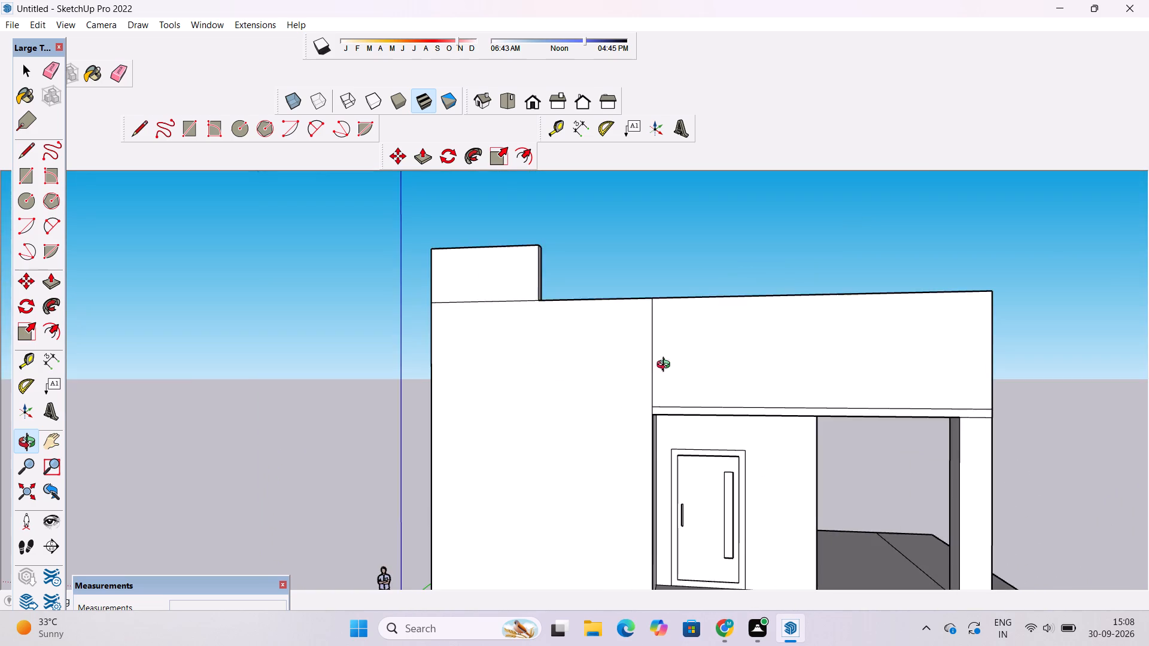
Examine the raised corner section's thickness and end faces at the building corner, from the front and the side wall.
{"action": "left_click_drag", "start_coordinate": [822, 344], "coordinate": [452, 477]}
{"action": "scroll", "coordinate": [501, 309], "scroll_direction": "up", "scroll_amount": 9}
{"action": "left_click_drag", "start_coordinate": [471, 346], "coordinate": [690, 358]}
{"action": "scroll", "coordinate": [688, 337], "scroll_direction": "down", "scroll_amount": 7}
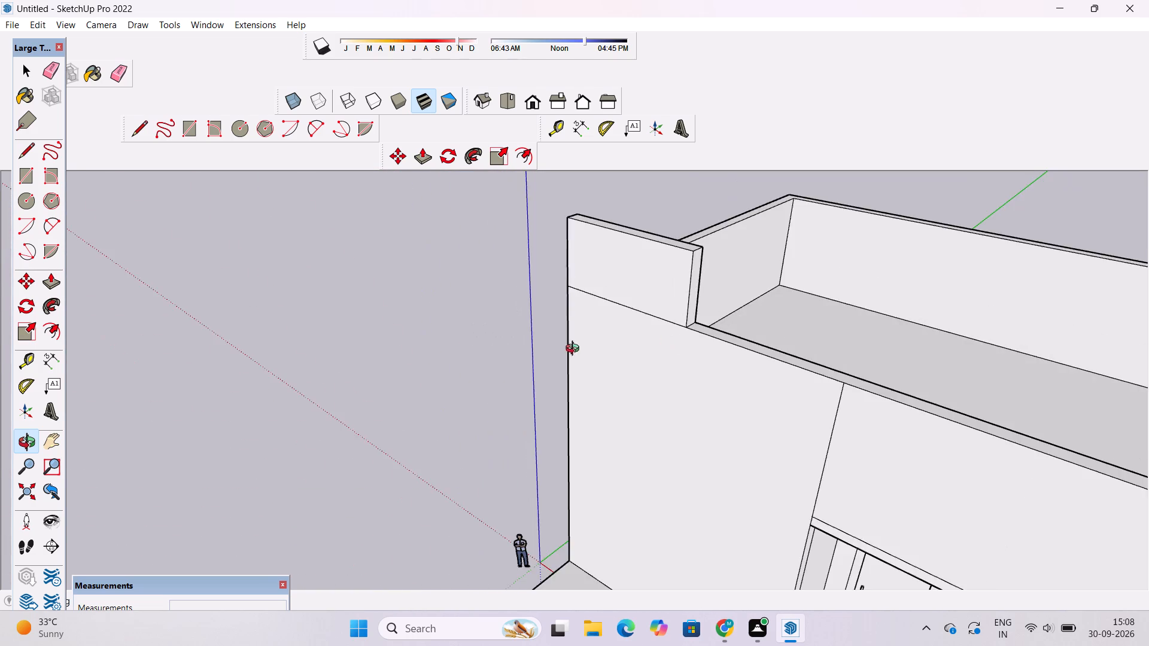
{"action": "left_click_drag", "start_coordinate": [566, 350], "coordinate": [668, 418], "text": "shift"}
{"action": "left_click_drag", "start_coordinate": [668, 423], "coordinate": [987, 384]}
{"action": "scroll", "coordinate": [671, 352], "scroll_direction": "up", "scroll_amount": 7}
{"action": "left_click_drag", "start_coordinate": [645, 312], "coordinate": [671, 410], "text": "shift"}
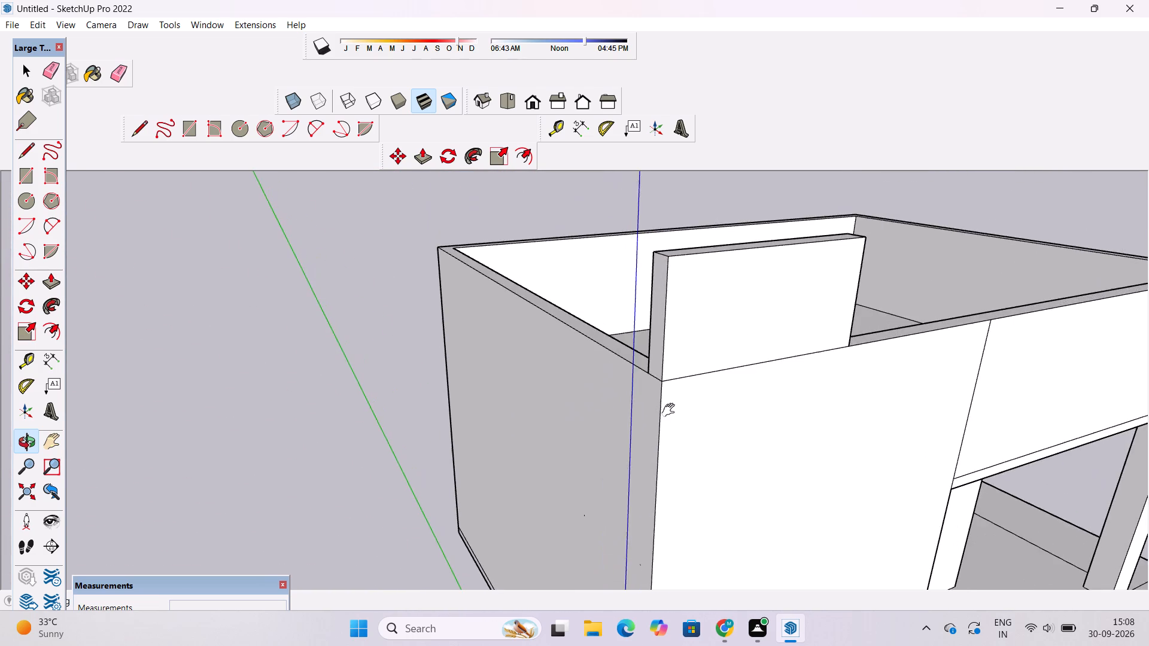
{"action": "left_click_drag", "start_coordinate": [582, 399], "coordinate": [784, 388]}
{"action": "scroll", "coordinate": [793, 335], "scroll_direction": "up", "scroll_amount": 3}
{"action": "left_click_drag", "start_coordinate": [822, 319], "coordinate": [785, 377], "text": "shift"}
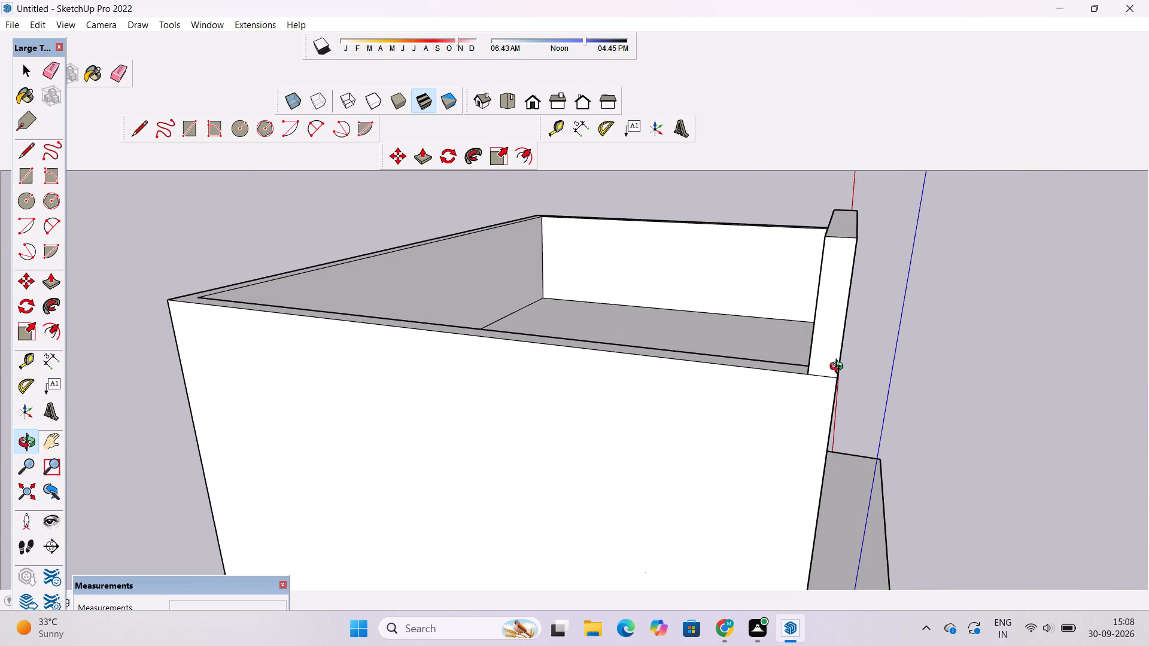
{"action": "left_click_drag", "start_coordinate": [830, 377], "coordinate": [817, 419], "text": "shift"}
{"action": "left_click_drag", "start_coordinate": [817, 432], "coordinate": [681, 406]}
{"action": "scroll", "coordinate": [676, 399], "scroll_direction": "up", "scroll_amount": 3}
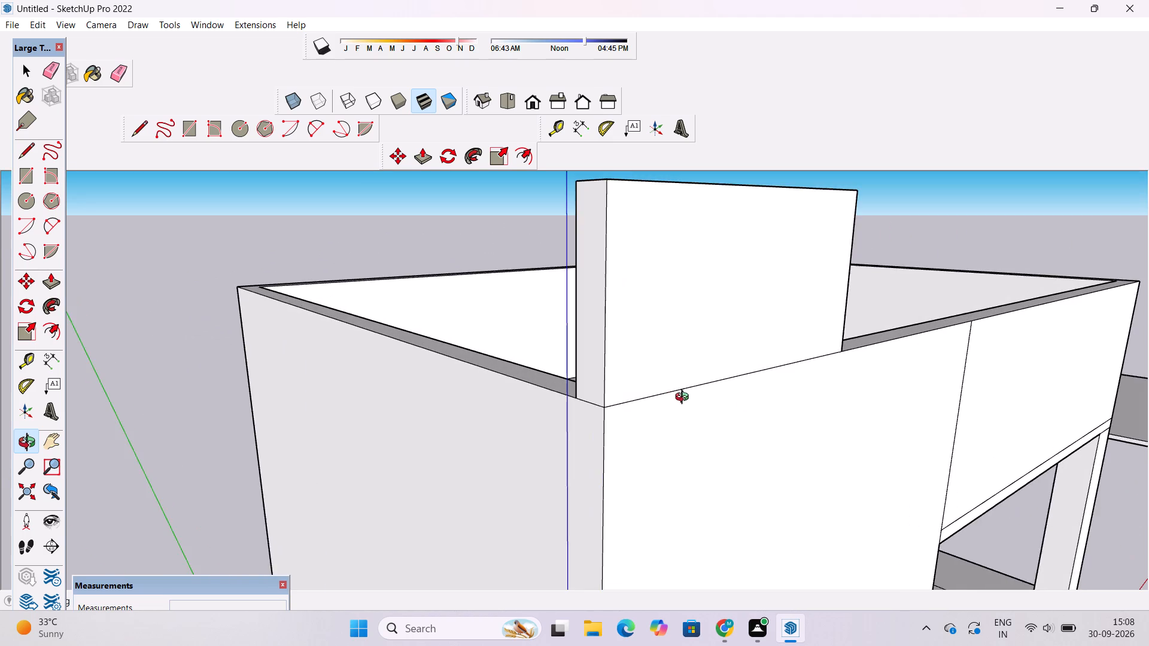
{"action": "left_click_drag", "start_coordinate": [754, 406], "coordinate": [563, 403]}
{"action": "left_click_drag", "start_coordinate": [722, 418], "coordinate": [601, 432], "text": "shift"}
{"action": "left_click_drag", "start_coordinate": [795, 417], "coordinate": [548, 428]}
Examine the building from its side wall around to the front, comparing the raised corner section with the roof parapet.
{"action": "scroll", "coordinate": [542, 425], "scroll_direction": "down", "scroll_amount": 4}
{"action": "left_click_drag", "start_coordinate": [607, 412], "coordinate": [557, 417], "text": "shift"}
{"action": "left_click_drag", "start_coordinate": [518, 440], "coordinate": [746, 334]}
{"action": "scroll", "coordinate": [747, 327], "scroll_direction": "down", "scroll_amount": 6}
{"action": "left_click_drag", "start_coordinate": [652, 359], "coordinate": [922, 460]}
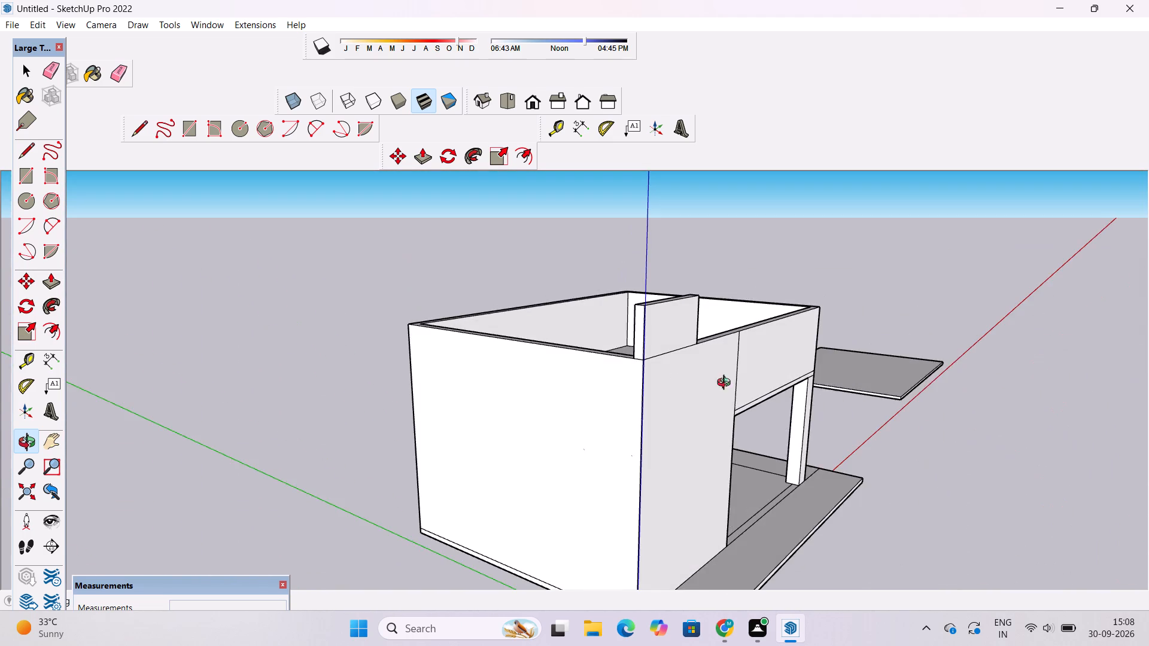
{"action": "scroll", "coordinate": [665, 379], "scroll_direction": "up", "scroll_amount": 4}
{"action": "left_click_drag", "start_coordinate": [677, 366], "coordinate": [650, 420], "text": "shift"}
{"action": "left_click_drag", "start_coordinate": [745, 414], "coordinate": [648, 428]}
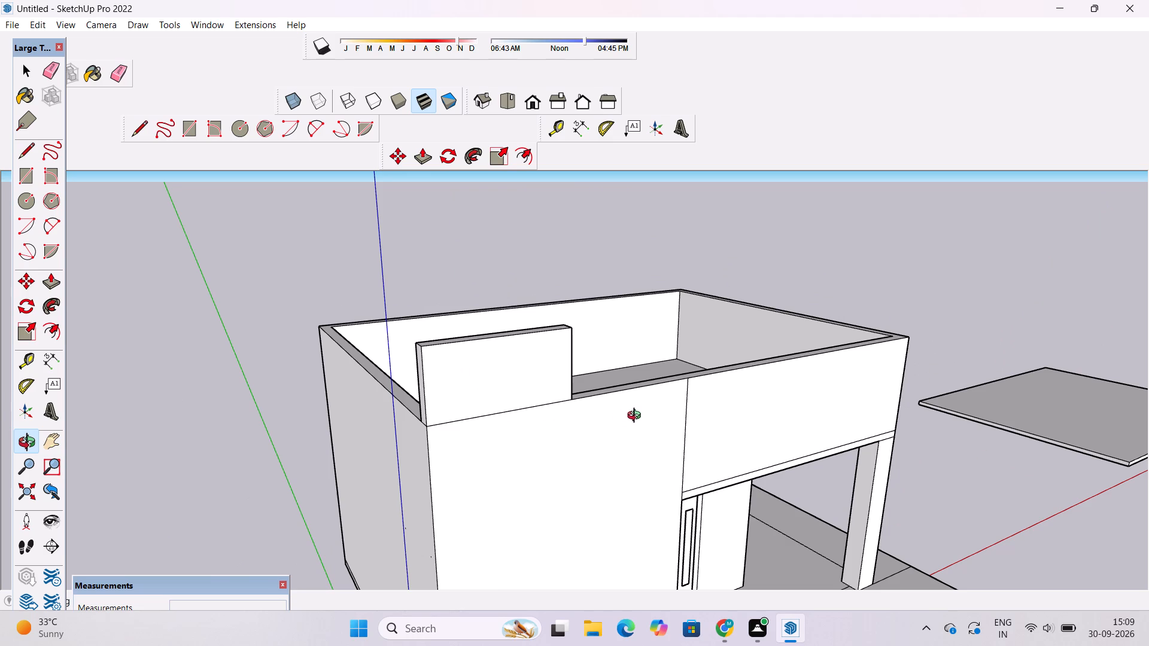
{"action": "left_click_drag", "start_coordinate": [637, 419], "coordinate": [598, 428]}
{"action": "left_click_drag", "start_coordinate": [518, 444], "coordinate": [534, 409], "text": "shift"}
{"action": "scroll", "coordinate": [585, 407], "scroll_direction": "up", "scroll_amount": 3}
{"action": "left_click_drag", "start_coordinate": [628, 413], "coordinate": [508, 406]}
{"action": "scroll", "coordinate": [501, 401], "scroll_direction": "down", "scroll_amount": 5}
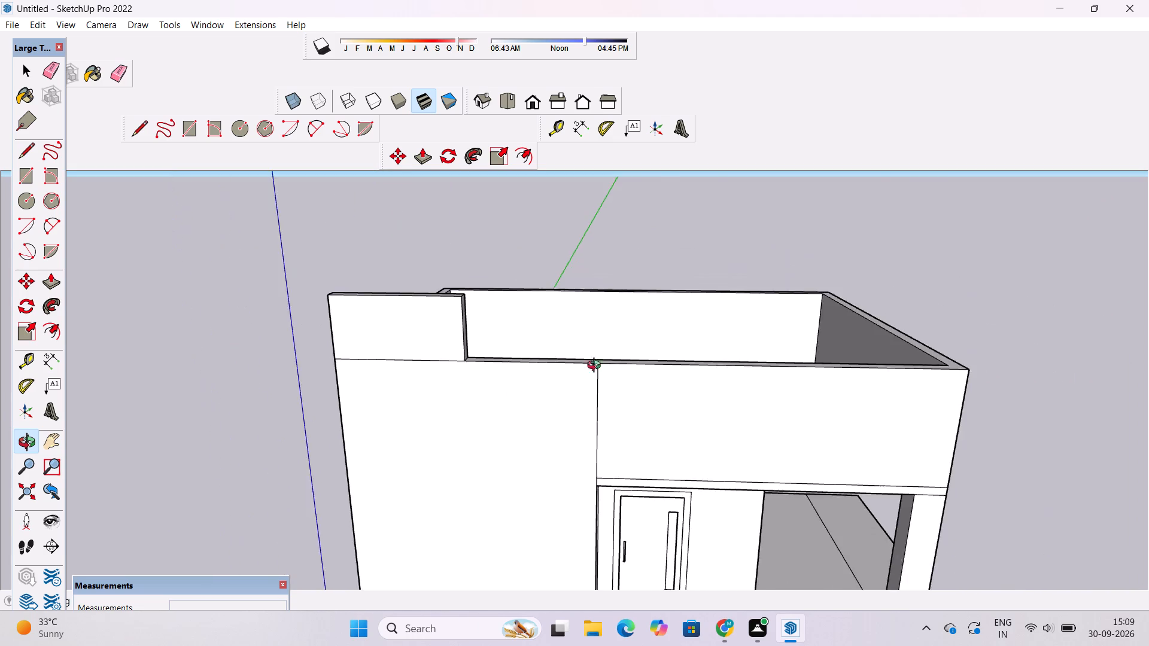
{"action": "left_click_drag", "start_coordinate": [609, 362], "coordinate": [472, 415]}
{"action": "scroll", "coordinate": [412, 340], "scroll_direction": "up", "scroll_amount": 4}
{"action": "left_click_drag", "start_coordinate": [389, 351], "coordinate": [688, 342]}
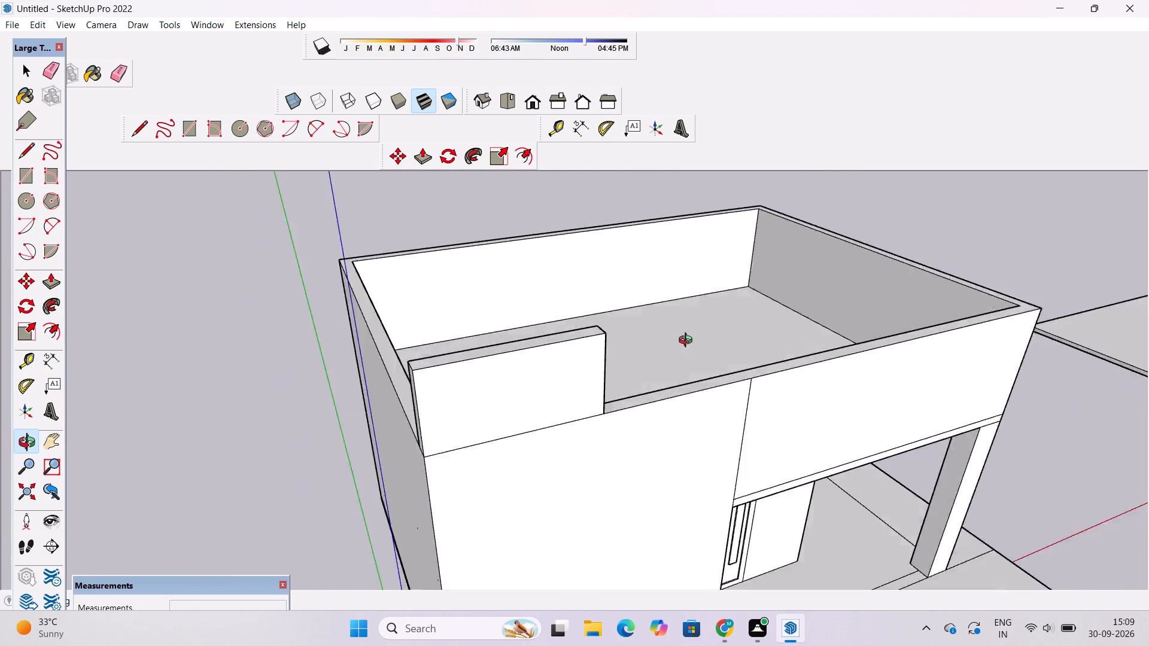
{"action": "left_click_drag", "start_coordinate": [688, 342], "coordinate": [767, 279]}
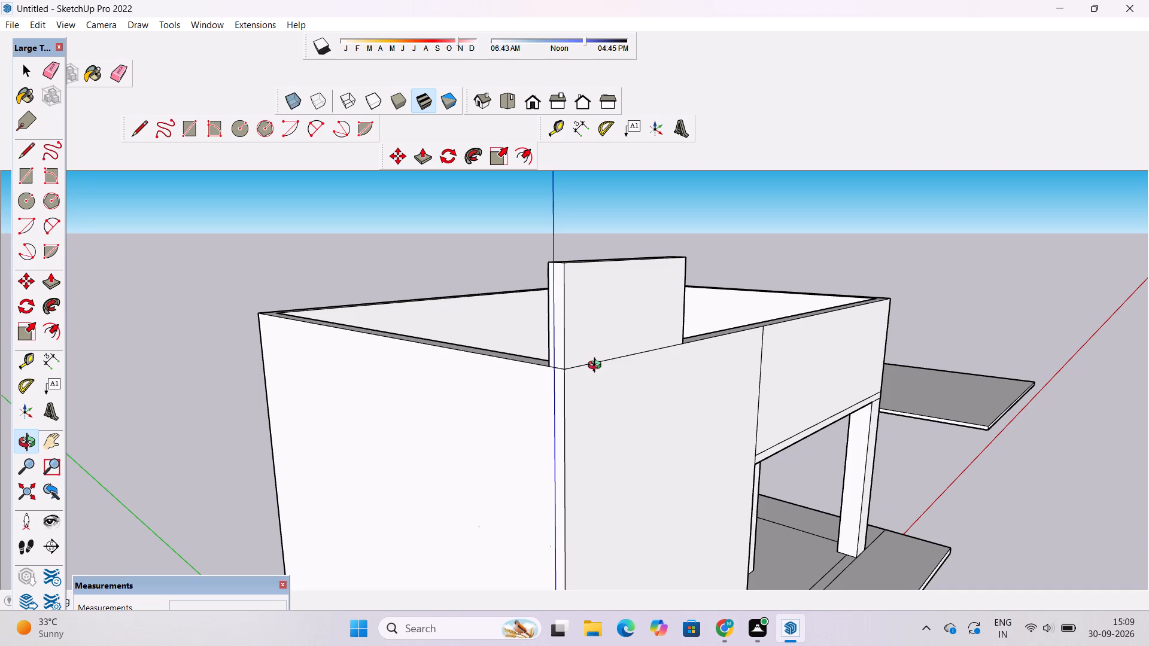
Examine the junction between the inner end of the raised corner section and the top of the front parapet.
{"action": "scroll", "coordinate": [597, 367], "scroll_direction": "down", "scroll_amount": 1}
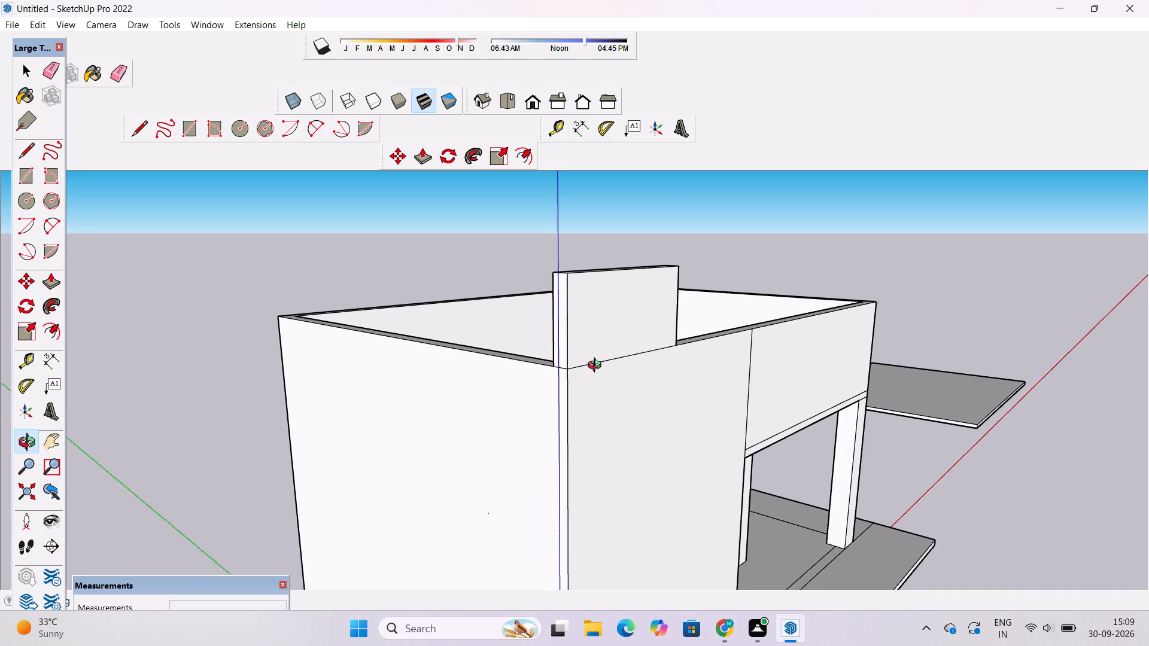
{"action": "scroll", "coordinate": [597, 367], "scroll_direction": "down", "scroll_amount": 1}
{"action": "scroll", "coordinate": [607, 369], "scroll_direction": "up", "scroll_amount": 4}
{"action": "left_click_drag", "start_coordinate": [695, 354], "coordinate": [571, 416]}
{"action": "scroll", "coordinate": [581, 404], "scroll_direction": "up", "scroll_amount": 2}
{"action": "left_click_drag", "start_coordinate": [582, 410], "coordinate": [564, 378]}
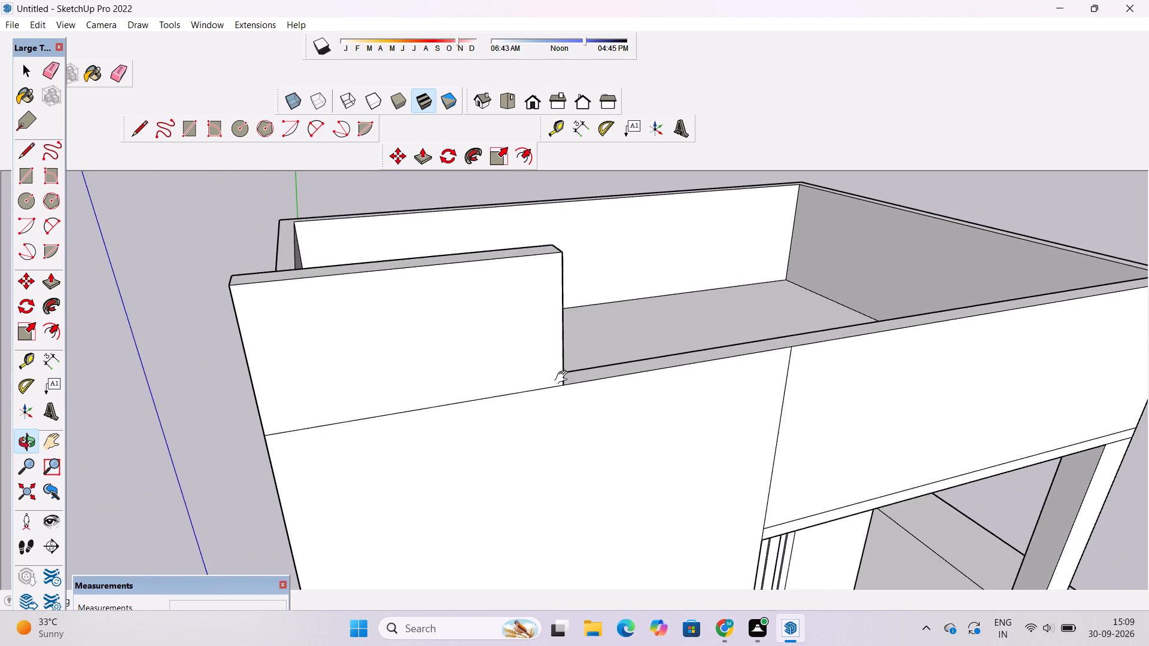
{"action": "left_click_drag", "start_coordinate": [607, 375], "coordinate": [487, 403]}
{"action": "scroll", "coordinate": [472, 403], "scroll_direction": "up", "scroll_amount": 3}
{"action": "left_click_drag", "start_coordinate": [472, 403], "coordinate": [481, 434], "text": "shift"}
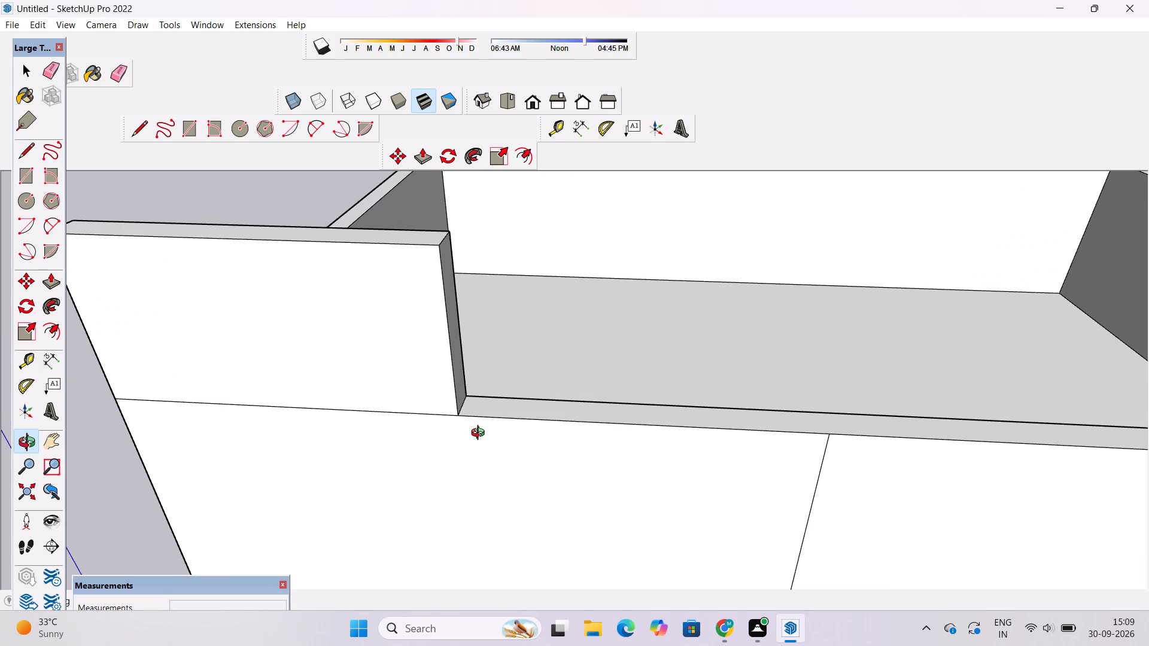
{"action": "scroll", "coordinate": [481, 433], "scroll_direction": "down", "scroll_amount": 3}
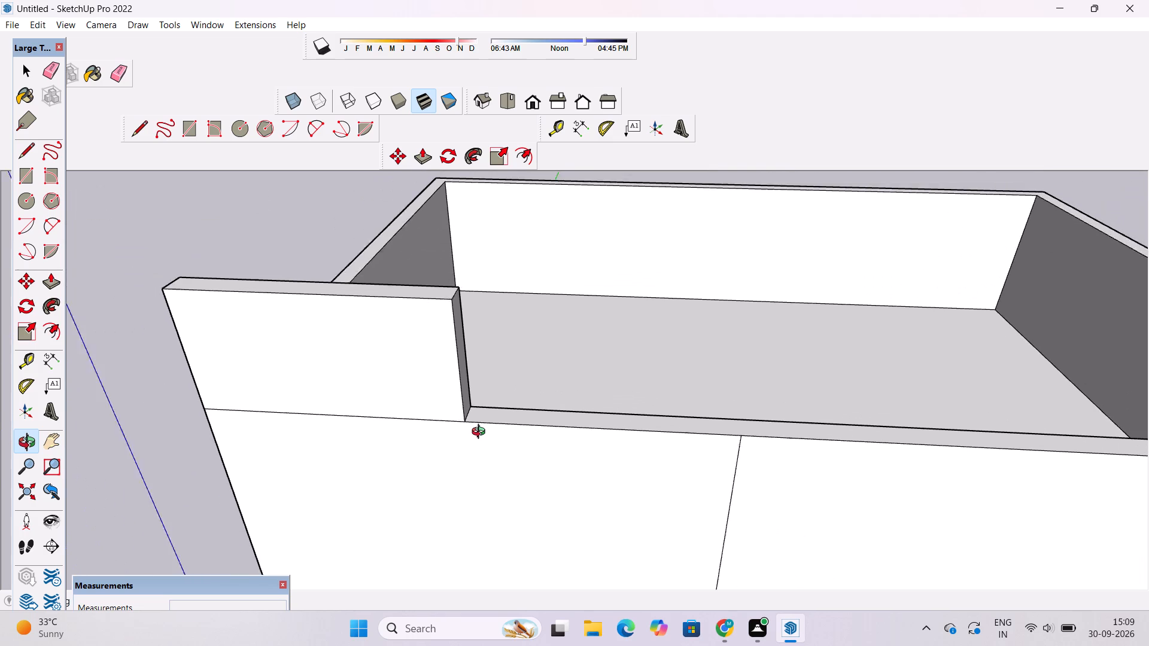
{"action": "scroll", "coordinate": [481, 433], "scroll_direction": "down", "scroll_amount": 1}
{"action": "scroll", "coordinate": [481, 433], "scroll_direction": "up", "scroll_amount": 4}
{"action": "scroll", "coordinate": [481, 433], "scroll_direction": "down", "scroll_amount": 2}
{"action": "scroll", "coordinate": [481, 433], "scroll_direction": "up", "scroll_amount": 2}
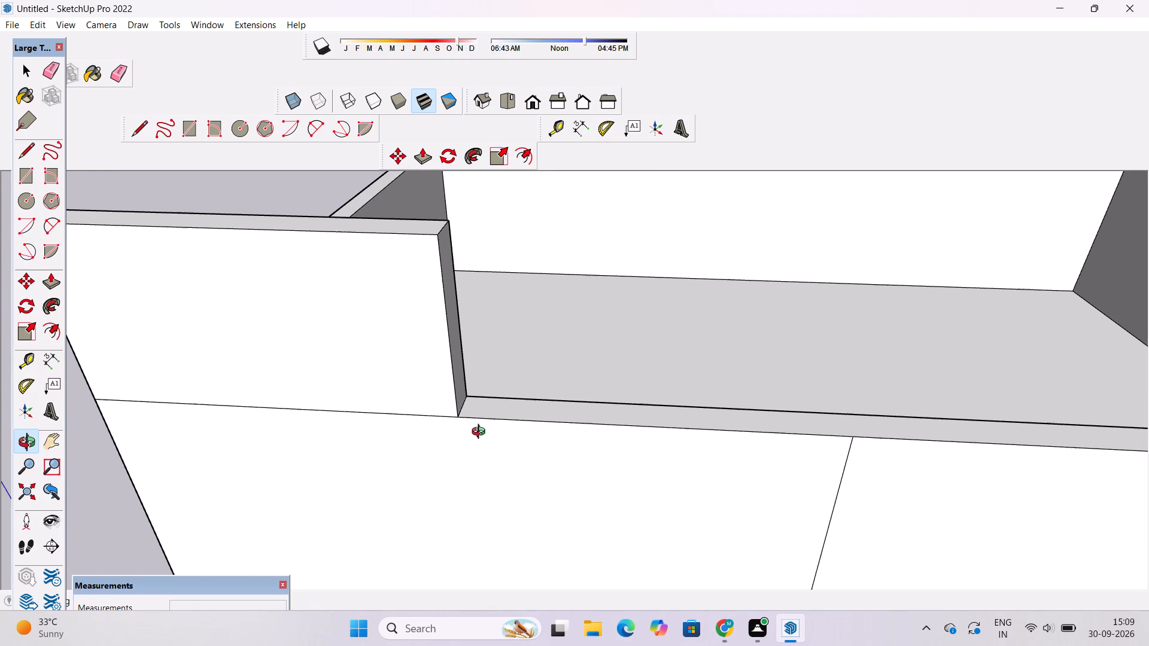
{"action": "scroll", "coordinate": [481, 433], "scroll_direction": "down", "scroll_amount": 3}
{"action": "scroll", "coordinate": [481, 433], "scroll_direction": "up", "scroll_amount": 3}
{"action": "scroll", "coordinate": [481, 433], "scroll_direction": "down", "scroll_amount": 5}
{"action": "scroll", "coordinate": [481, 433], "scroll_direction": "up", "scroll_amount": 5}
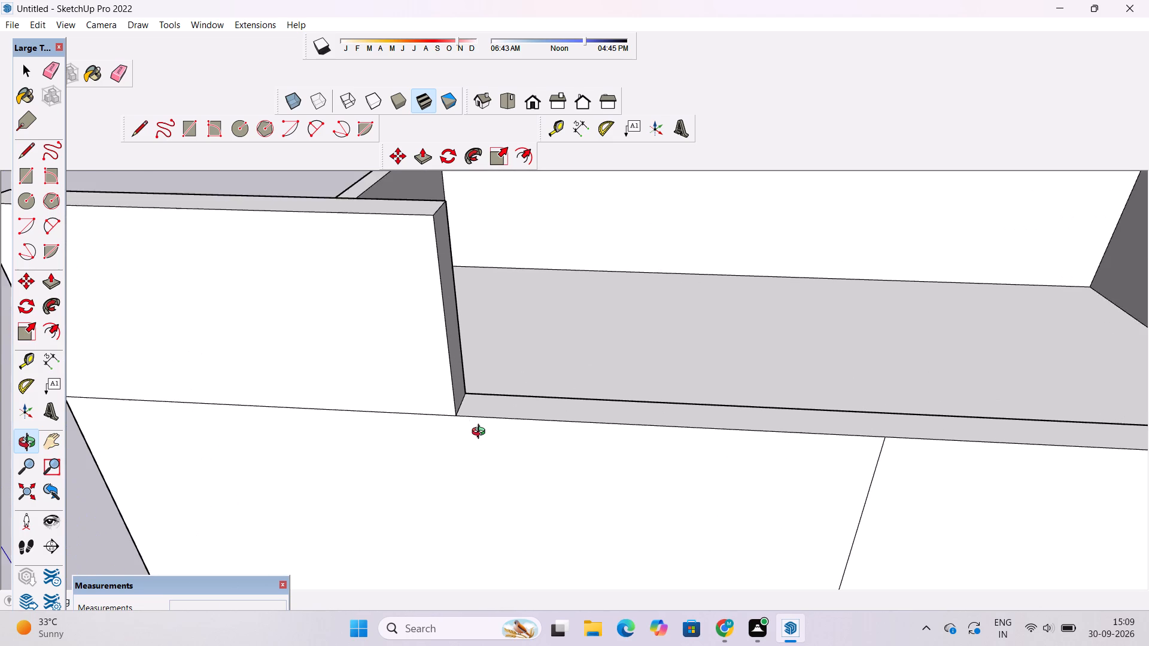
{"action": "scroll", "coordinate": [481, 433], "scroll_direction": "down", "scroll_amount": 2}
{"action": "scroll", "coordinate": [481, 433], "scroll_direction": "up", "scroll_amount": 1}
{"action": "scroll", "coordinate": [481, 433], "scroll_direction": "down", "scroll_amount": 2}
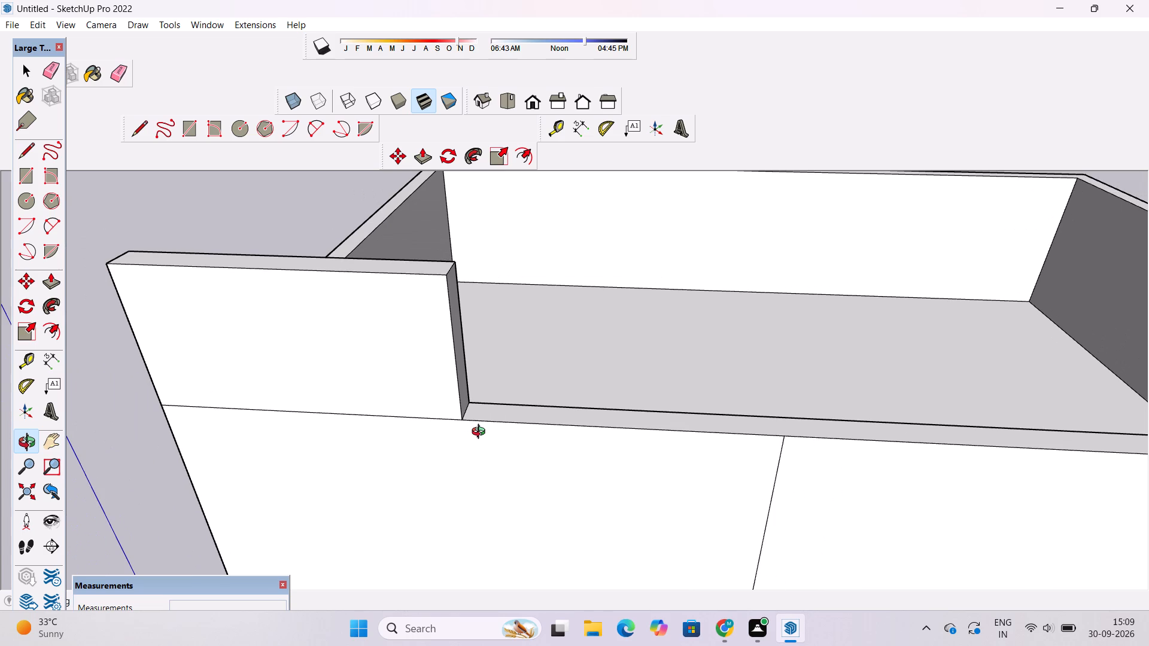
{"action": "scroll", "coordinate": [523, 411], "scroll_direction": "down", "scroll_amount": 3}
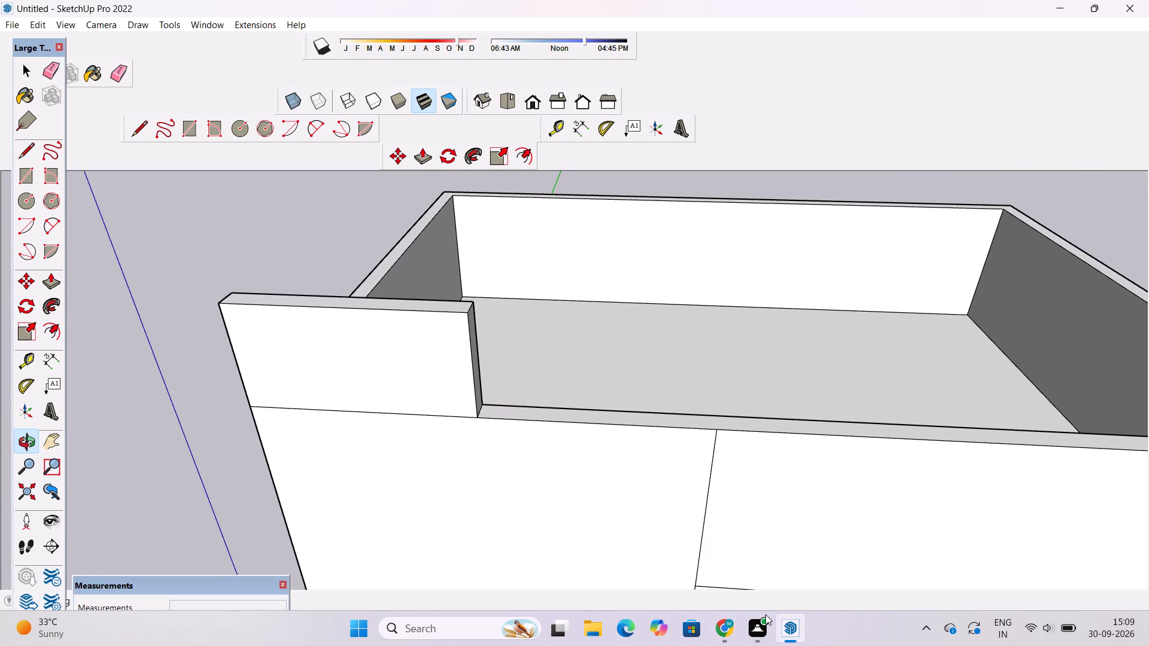
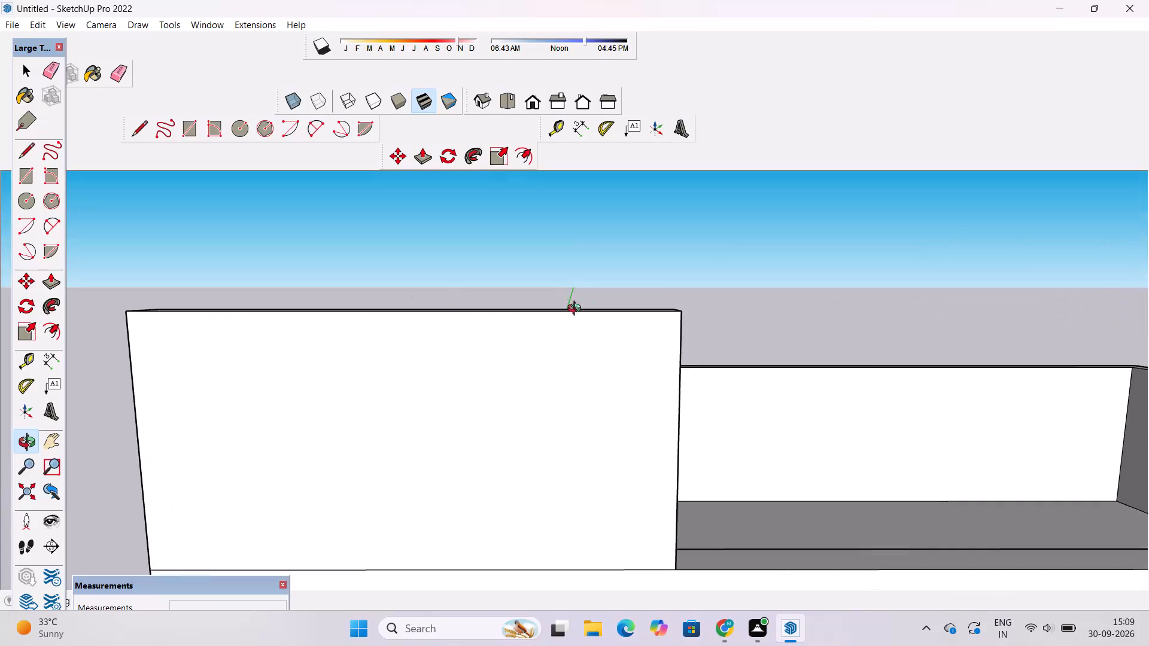
Examine the raised wall section at the corner of the front parapet, along with the whole front elevation.
{"action": "left_click_drag", "start_coordinate": [577, 342], "coordinate": [550, 291]}
{"action": "scroll", "coordinate": [549, 285], "scroll_direction": "down", "scroll_amount": 6}
{"action": "left_click_drag", "start_coordinate": [557, 321], "coordinate": [553, 343]}
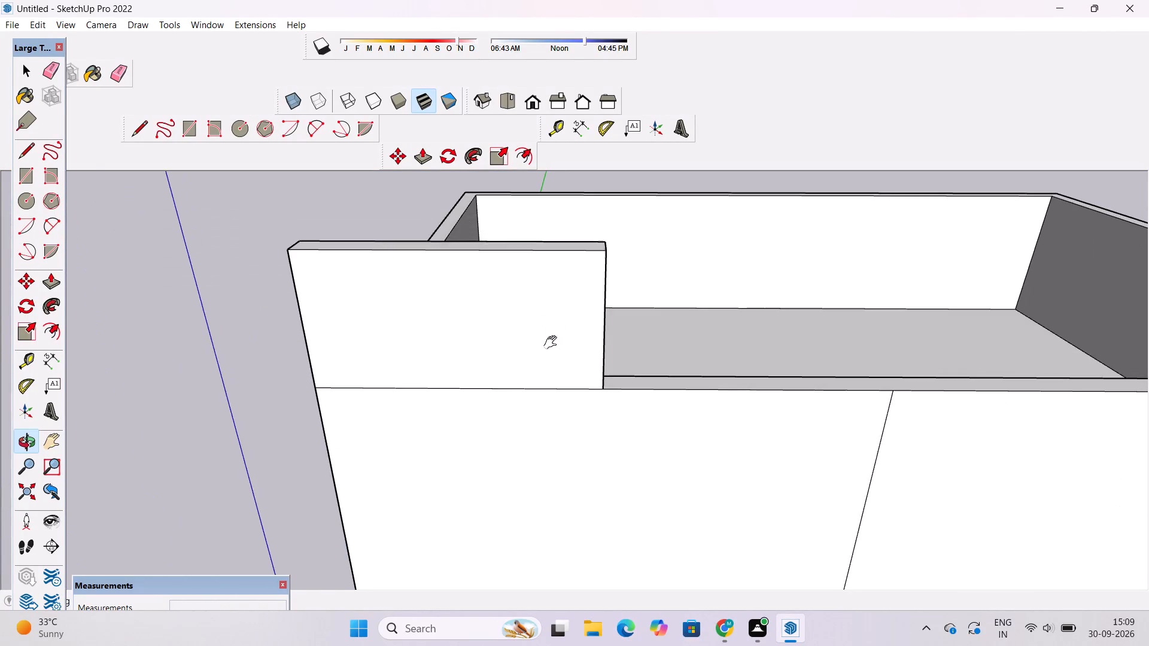
{"action": "left_click_drag", "start_coordinate": [553, 343], "coordinate": [496, 346]}
{"action": "left_click_drag", "start_coordinate": [533, 327], "coordinate": [461, 320], "text": "shift"}
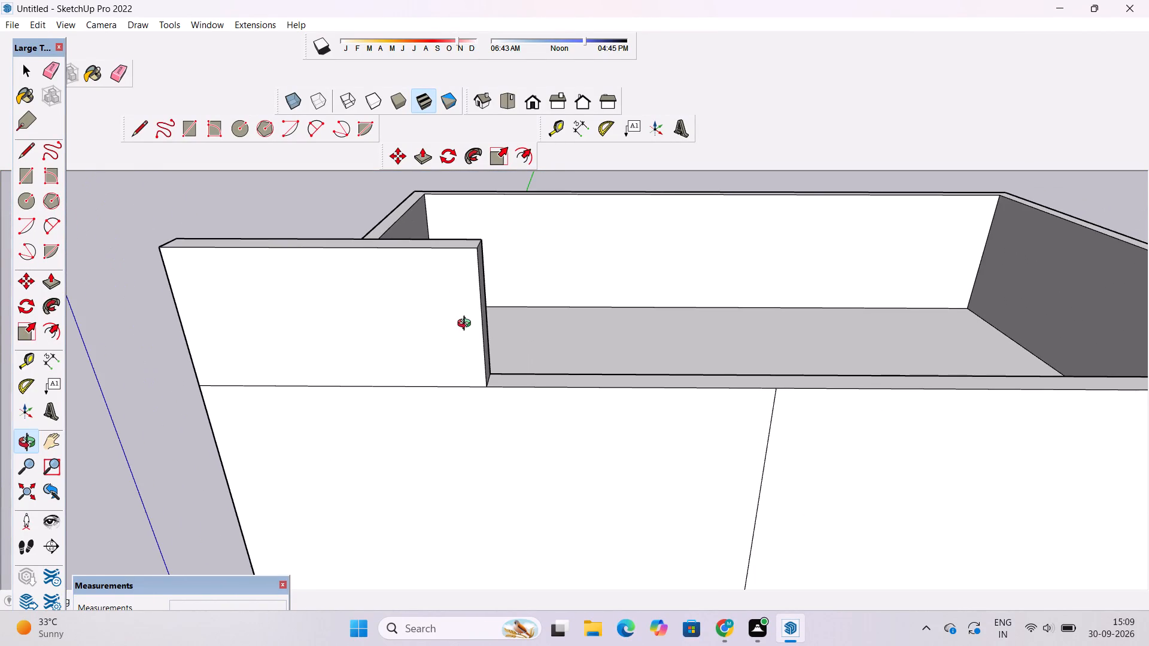
{"action": "scroll", "coordinate": [493, 364], "scroll_direction": "down", "scroll_amount": 2}
{"action": "left_click_drag", "start_coordinate": [490, 381], "coordinate": [487, 321], "text": "shift"}
{"action": "left_click_drag", "start_coordinate": [482, 387], "coordinate": [484, 327]}
{"action": "scroll", "coordinate": [484, 321], "scroll_direction": "down", "scroll_amount": 5}
{"action": "left_click_drag", "start_coordinate": [482, 359], "coordinate": [546, 306], "text": "shift"}
{"action": "left_click_drag", "start_coordinate": [544, 341], "coordinate": [552, 310]}
{"action": "scroll", "coordinate": [552, 310], "scroll_direction": "down", "scroll_amount": 4}
{"action": "left_click_drag", "start_coordinate": [549, 310], "coordinate": [532, 342], "text": "shift"}
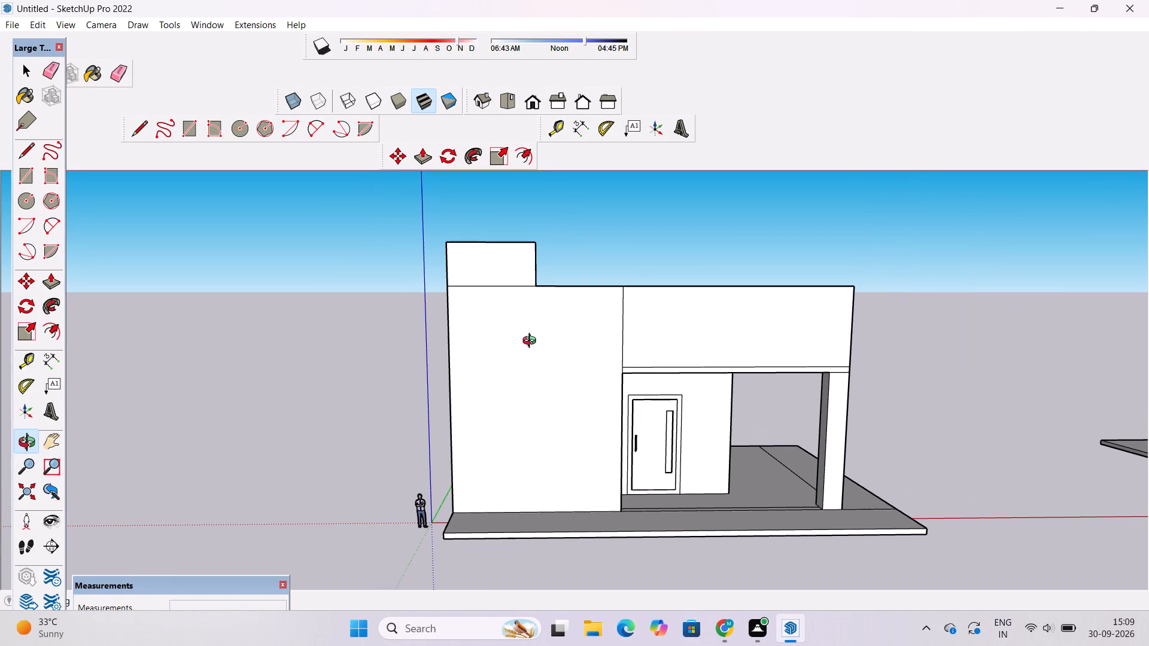
{"action": "scroll", "coordinate": [532, 342], "scroll_direction": "left", "scroll_amount": 11}
Undo the raising of the corner wall section on the front parapet.
{"action": "key", "text": "t"}
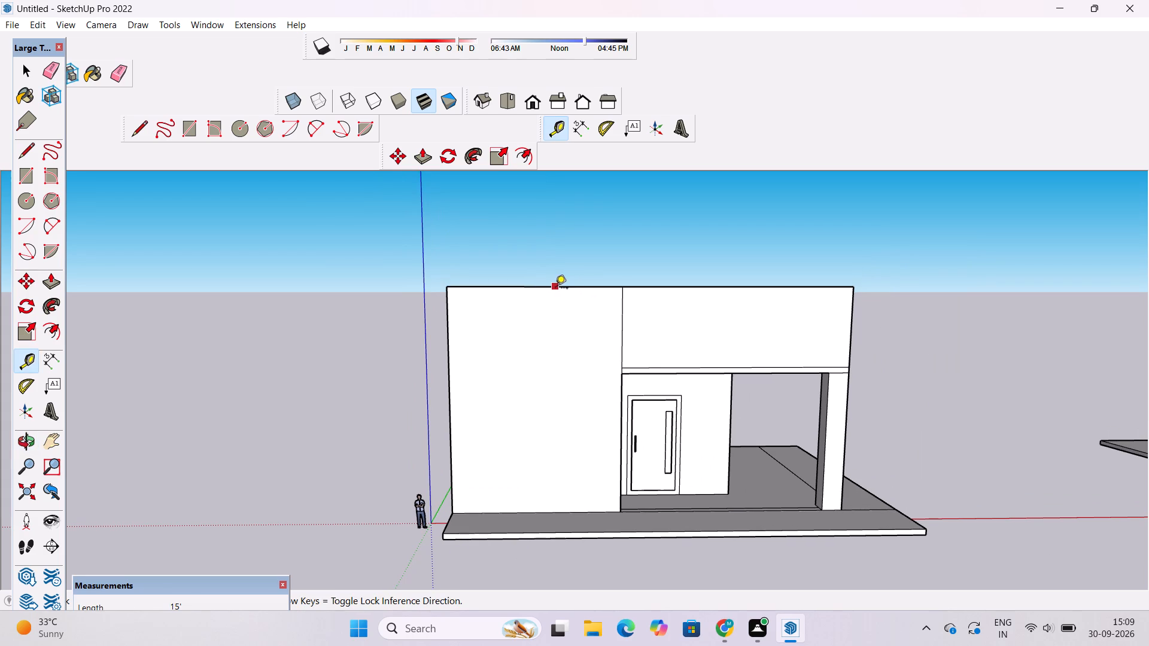
{"action": "key", "text": "ctrl+z"}
{"action": "key", "text": "ctrl+y"}
Examine the short dividing line across the top of the front parapet near the building's corner.
{"action": "key", "text": "o"}
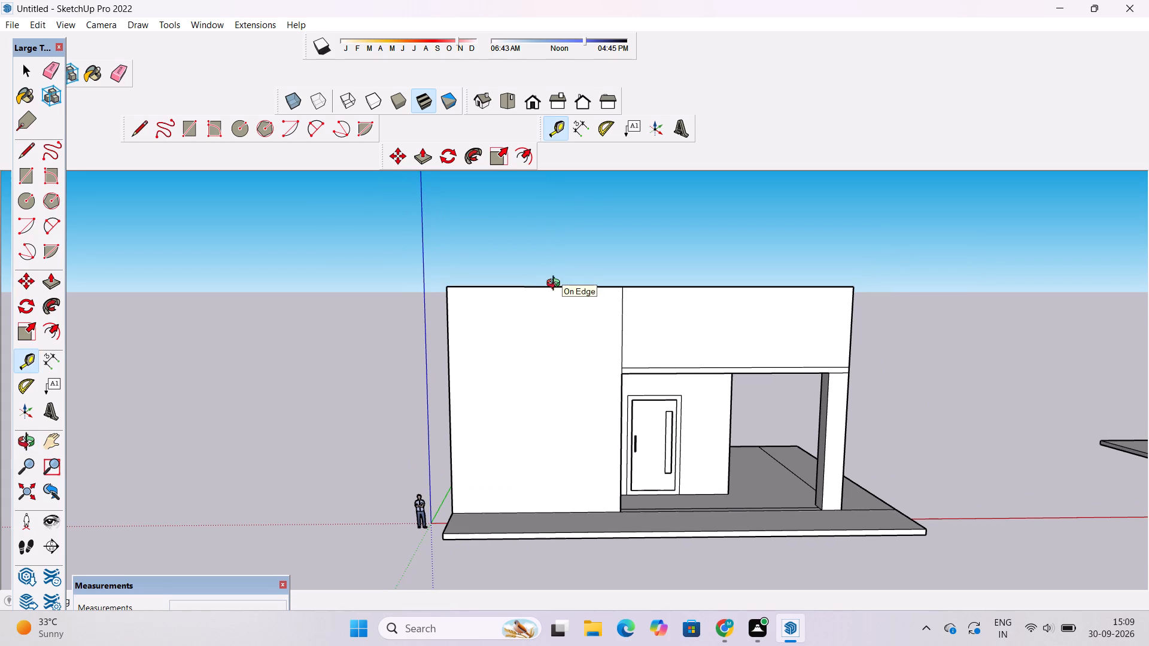
{"action": "left_click_drag", "start_coordinate": [582, 293], "coordinate": [568, 385]}
{"action": "scroll", "coordinate": [543, 274], "scroll_direction": "up", "scroll_amount": 4}
{"action": "left_click_drag", "start_coordinate": [547, 288], "coordinate": [567, 392]}
{"action": "scroll", "coordinate": [572, 392], "scroll_direction": "down", "scroll_amount": 2}
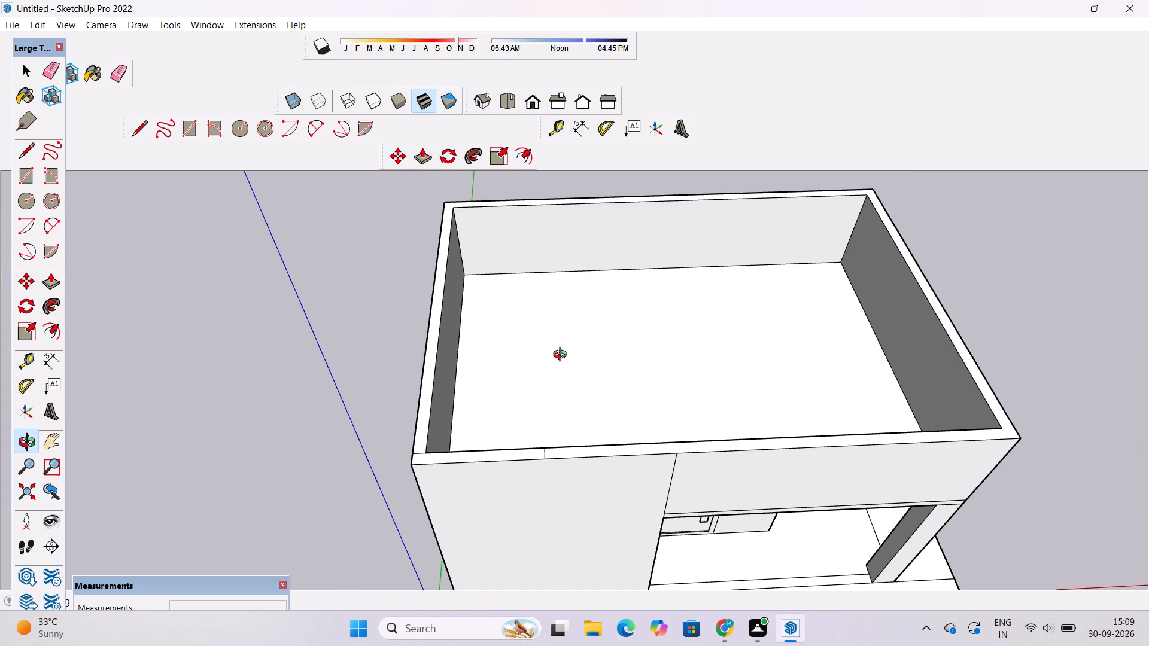
{"action": "scroll", "coordinate": [558, 356], "scroll_direction": "down", "scroll_amount": 2}
{"action": "left_click_drag", "start_coordinate": [549, 434], "coordinate": [578, 422], "text": "shift"}
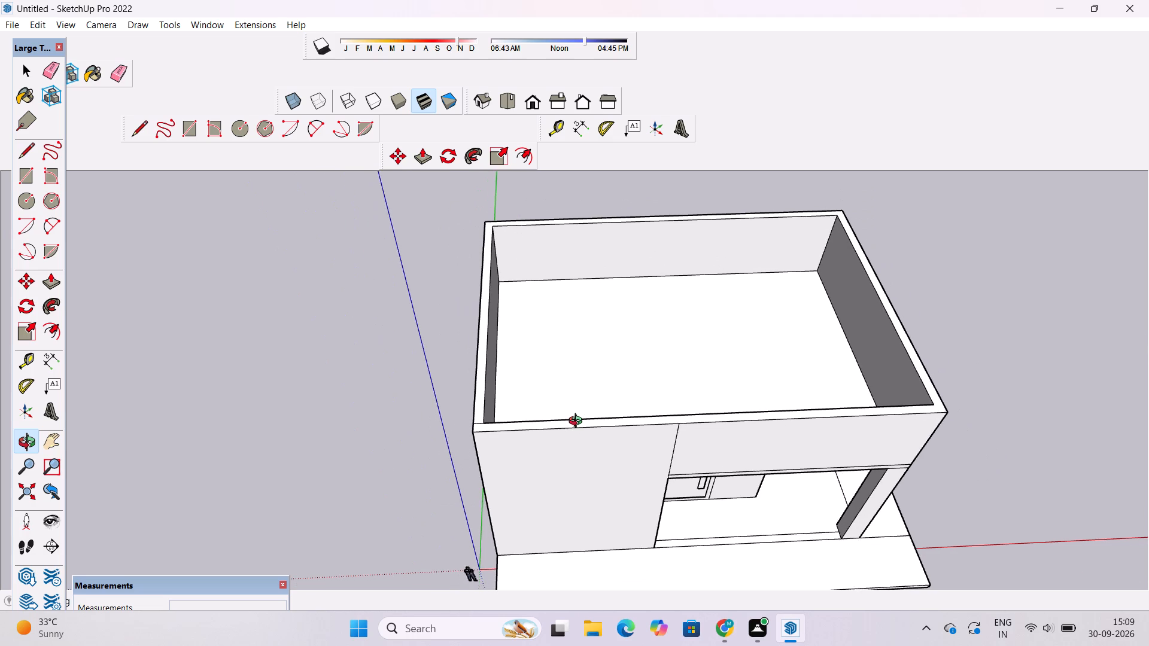
{"action": "scroll", "coordinate": [578, 422], "scroll_direction": "up", "scroll_amount": 8}
{"action": "left_click_drag", "start_coordinate": [577, 429], "coordinate": [613, 420], "text": "shift"}
{"action": "scroll", "coordinate": [613, 426], "scroll_direction": "up", "scroll_amount": 2}
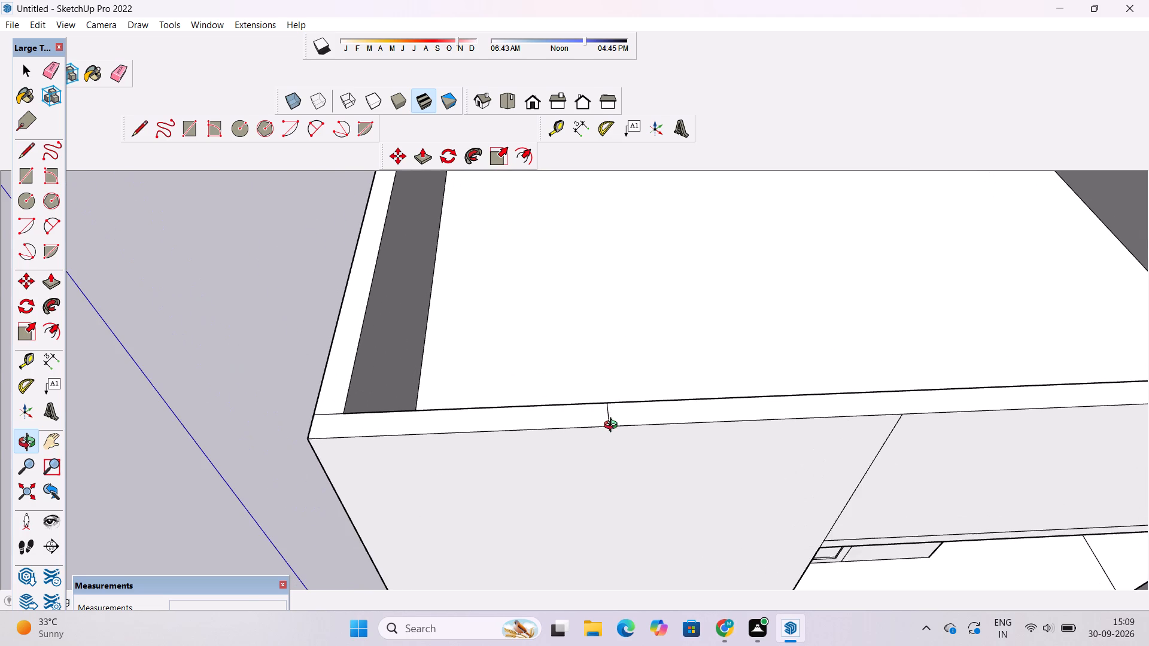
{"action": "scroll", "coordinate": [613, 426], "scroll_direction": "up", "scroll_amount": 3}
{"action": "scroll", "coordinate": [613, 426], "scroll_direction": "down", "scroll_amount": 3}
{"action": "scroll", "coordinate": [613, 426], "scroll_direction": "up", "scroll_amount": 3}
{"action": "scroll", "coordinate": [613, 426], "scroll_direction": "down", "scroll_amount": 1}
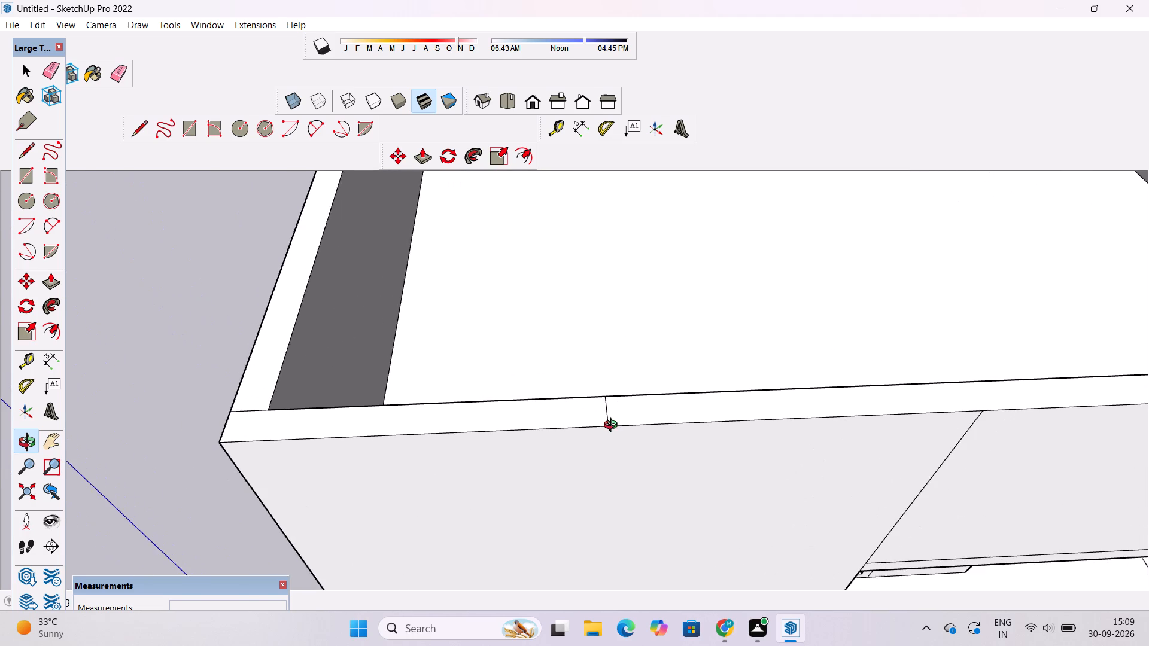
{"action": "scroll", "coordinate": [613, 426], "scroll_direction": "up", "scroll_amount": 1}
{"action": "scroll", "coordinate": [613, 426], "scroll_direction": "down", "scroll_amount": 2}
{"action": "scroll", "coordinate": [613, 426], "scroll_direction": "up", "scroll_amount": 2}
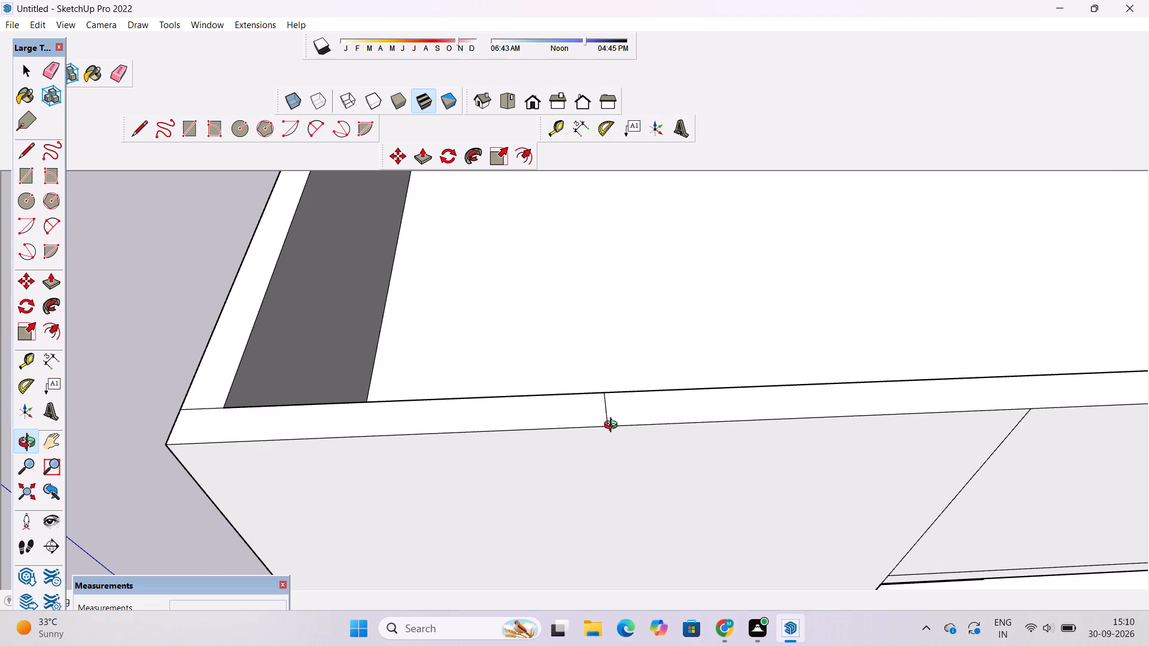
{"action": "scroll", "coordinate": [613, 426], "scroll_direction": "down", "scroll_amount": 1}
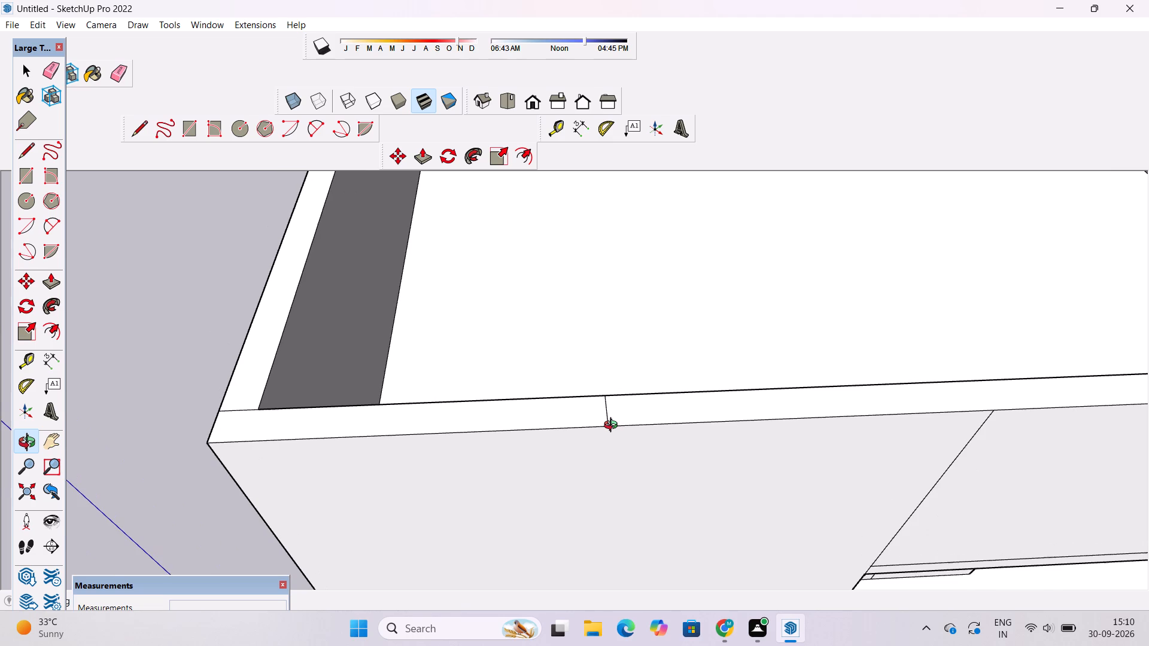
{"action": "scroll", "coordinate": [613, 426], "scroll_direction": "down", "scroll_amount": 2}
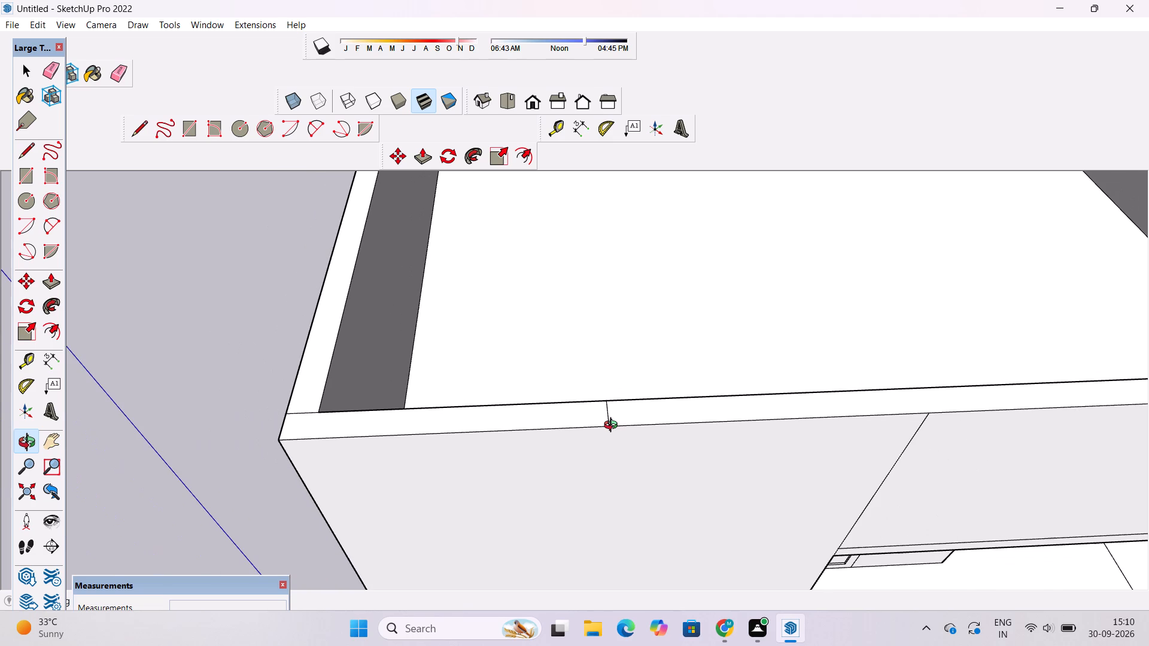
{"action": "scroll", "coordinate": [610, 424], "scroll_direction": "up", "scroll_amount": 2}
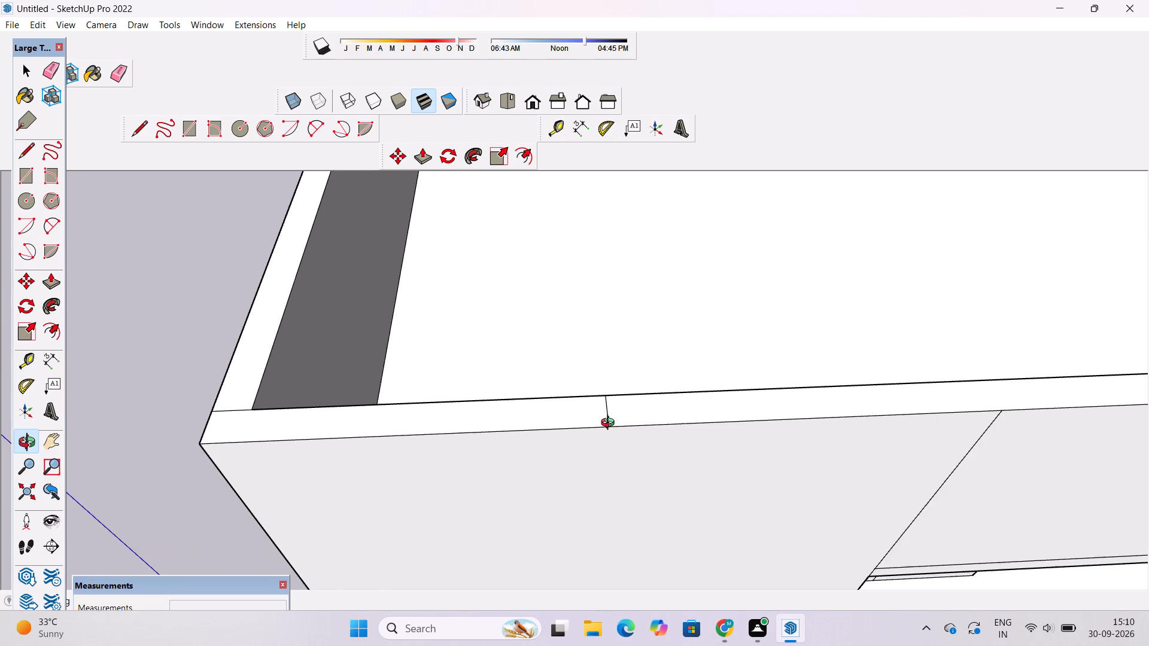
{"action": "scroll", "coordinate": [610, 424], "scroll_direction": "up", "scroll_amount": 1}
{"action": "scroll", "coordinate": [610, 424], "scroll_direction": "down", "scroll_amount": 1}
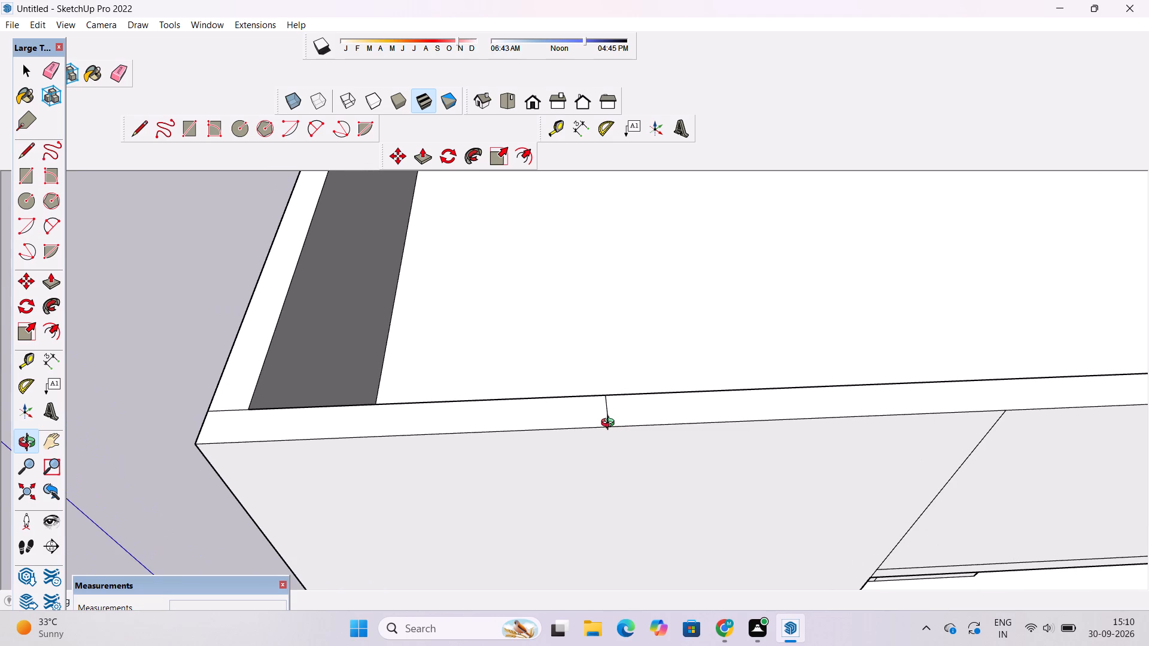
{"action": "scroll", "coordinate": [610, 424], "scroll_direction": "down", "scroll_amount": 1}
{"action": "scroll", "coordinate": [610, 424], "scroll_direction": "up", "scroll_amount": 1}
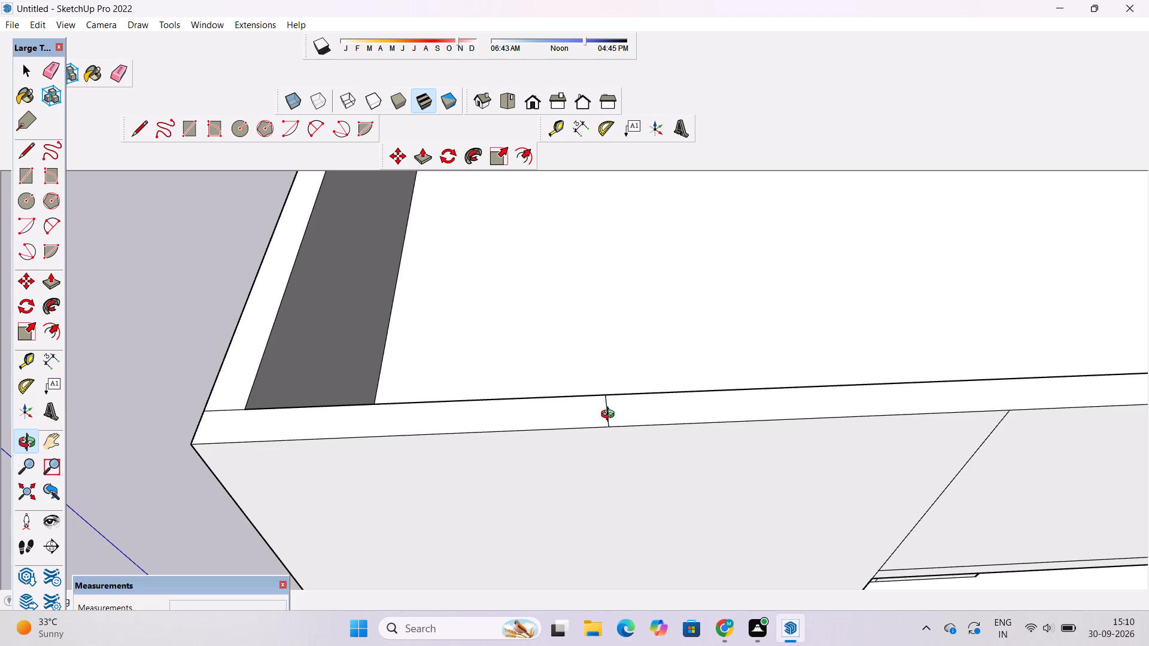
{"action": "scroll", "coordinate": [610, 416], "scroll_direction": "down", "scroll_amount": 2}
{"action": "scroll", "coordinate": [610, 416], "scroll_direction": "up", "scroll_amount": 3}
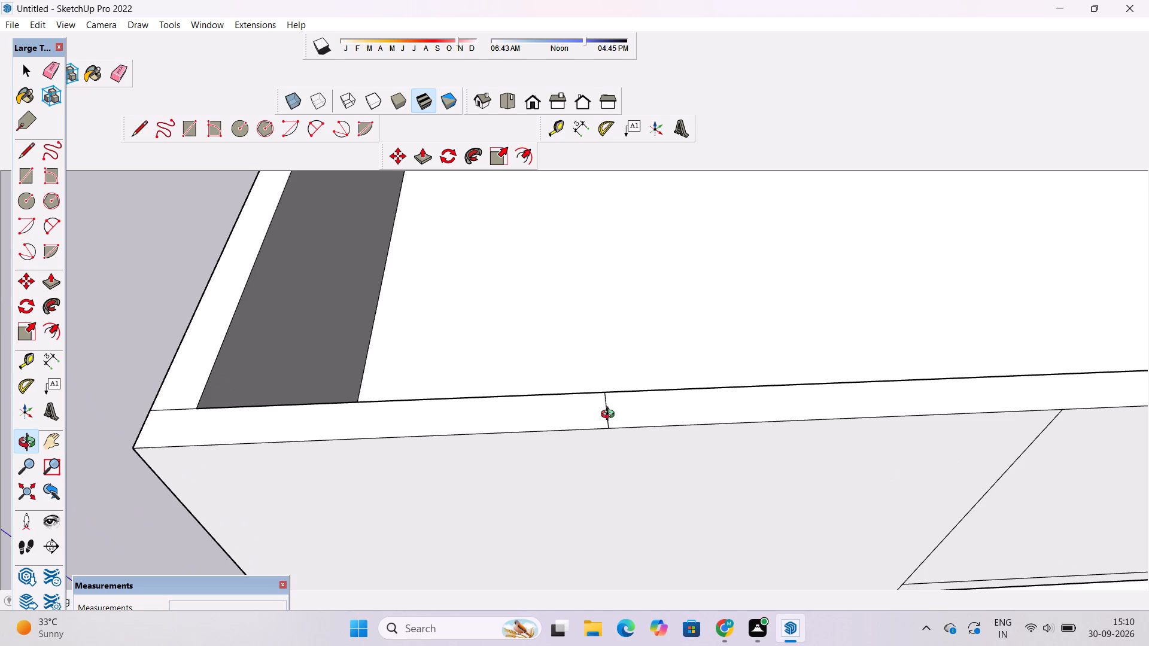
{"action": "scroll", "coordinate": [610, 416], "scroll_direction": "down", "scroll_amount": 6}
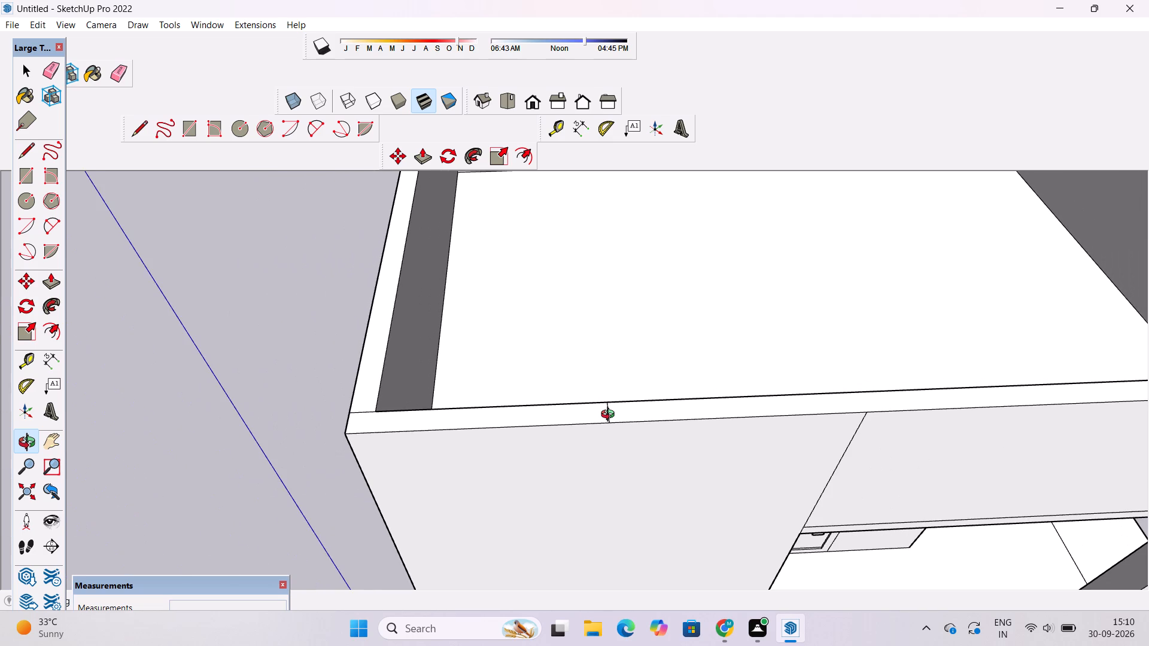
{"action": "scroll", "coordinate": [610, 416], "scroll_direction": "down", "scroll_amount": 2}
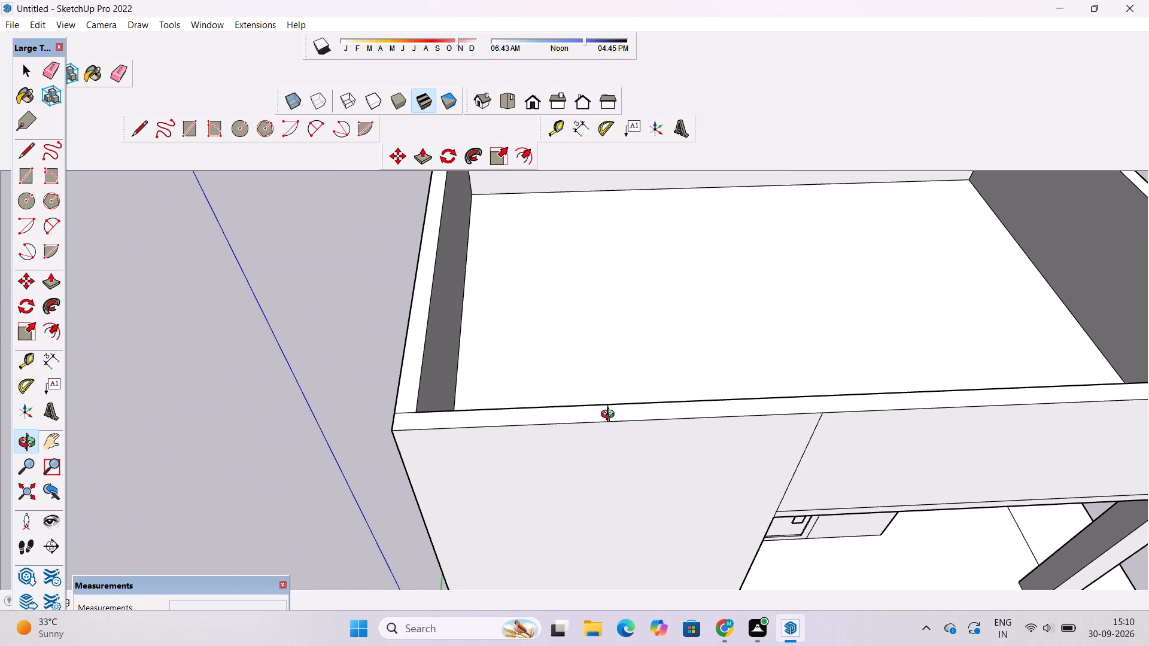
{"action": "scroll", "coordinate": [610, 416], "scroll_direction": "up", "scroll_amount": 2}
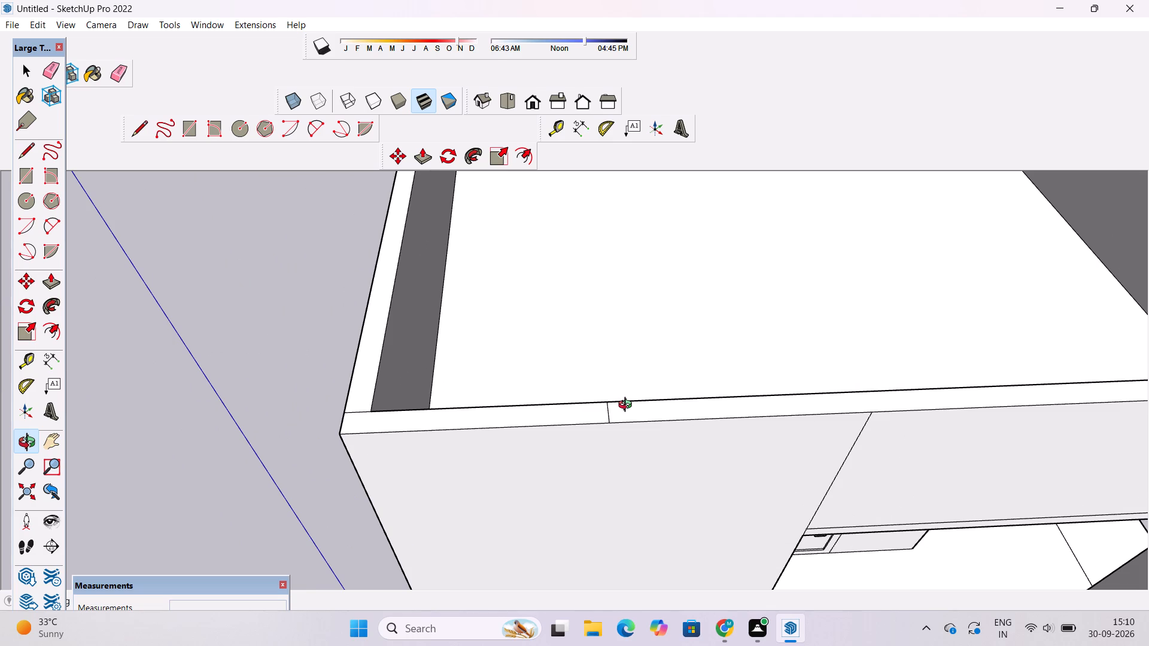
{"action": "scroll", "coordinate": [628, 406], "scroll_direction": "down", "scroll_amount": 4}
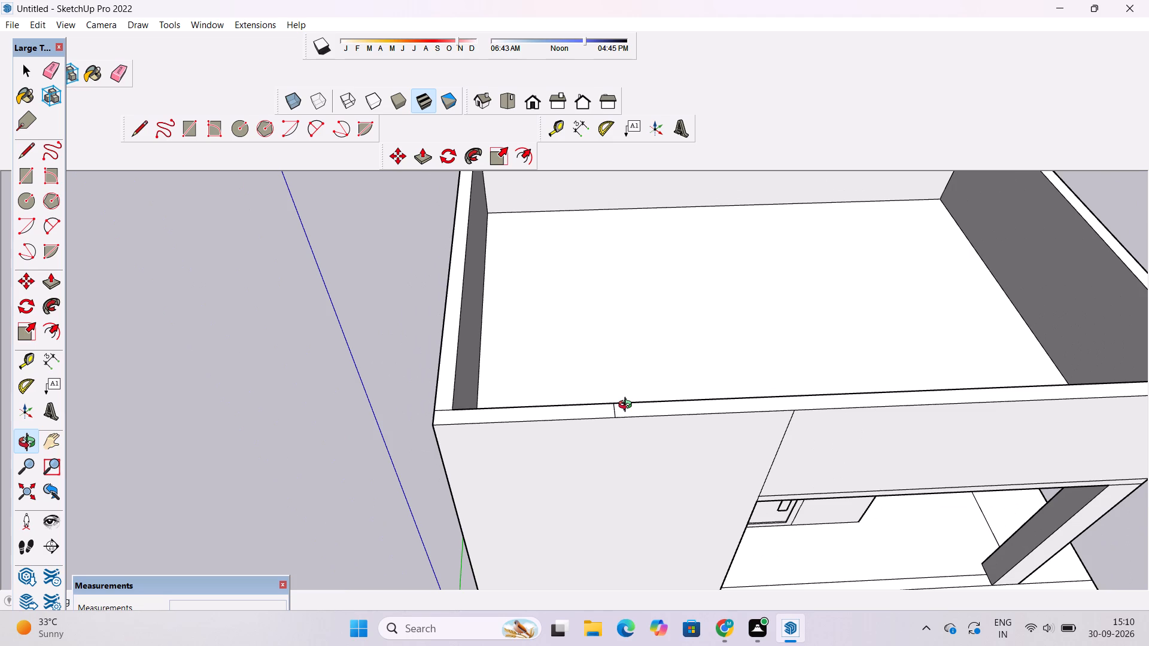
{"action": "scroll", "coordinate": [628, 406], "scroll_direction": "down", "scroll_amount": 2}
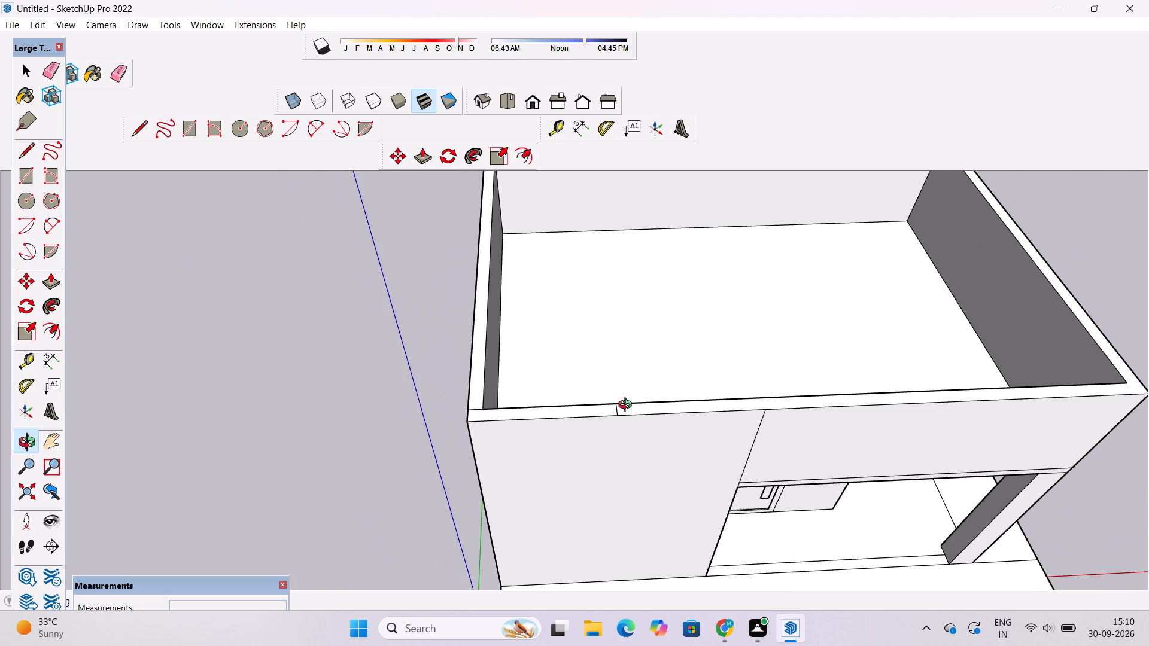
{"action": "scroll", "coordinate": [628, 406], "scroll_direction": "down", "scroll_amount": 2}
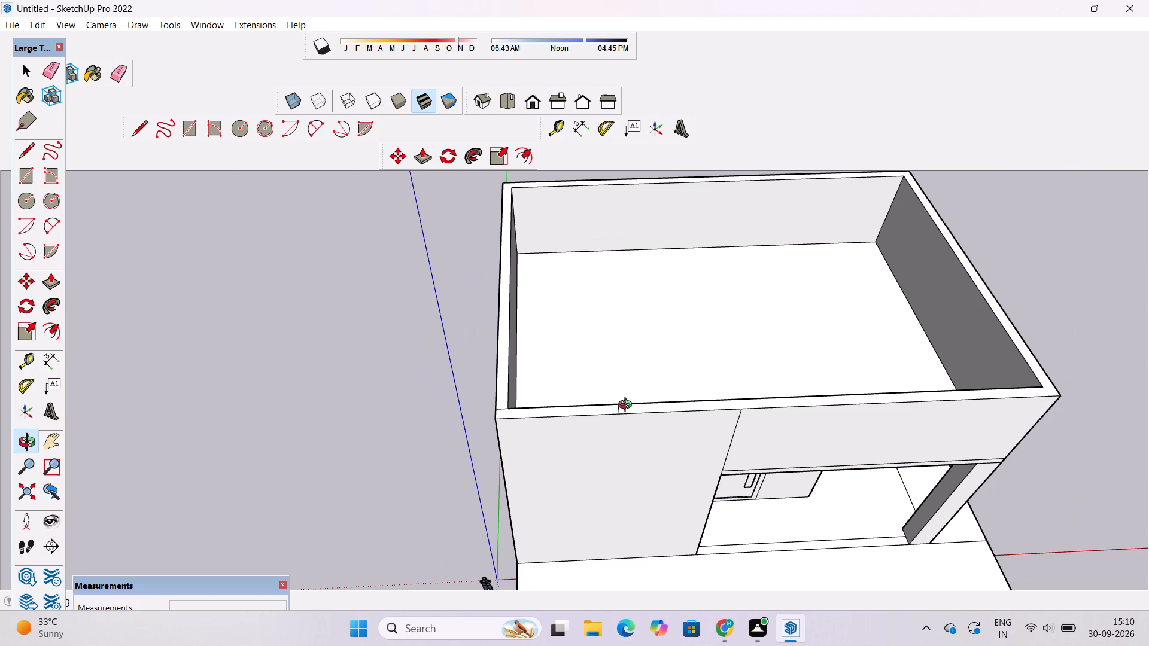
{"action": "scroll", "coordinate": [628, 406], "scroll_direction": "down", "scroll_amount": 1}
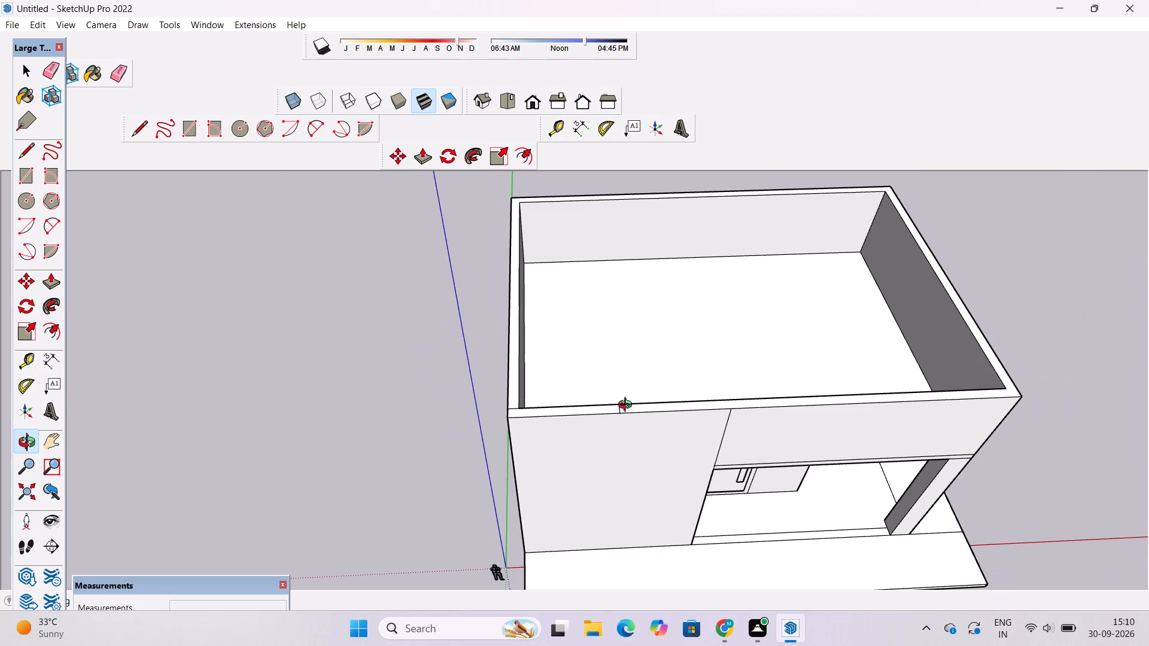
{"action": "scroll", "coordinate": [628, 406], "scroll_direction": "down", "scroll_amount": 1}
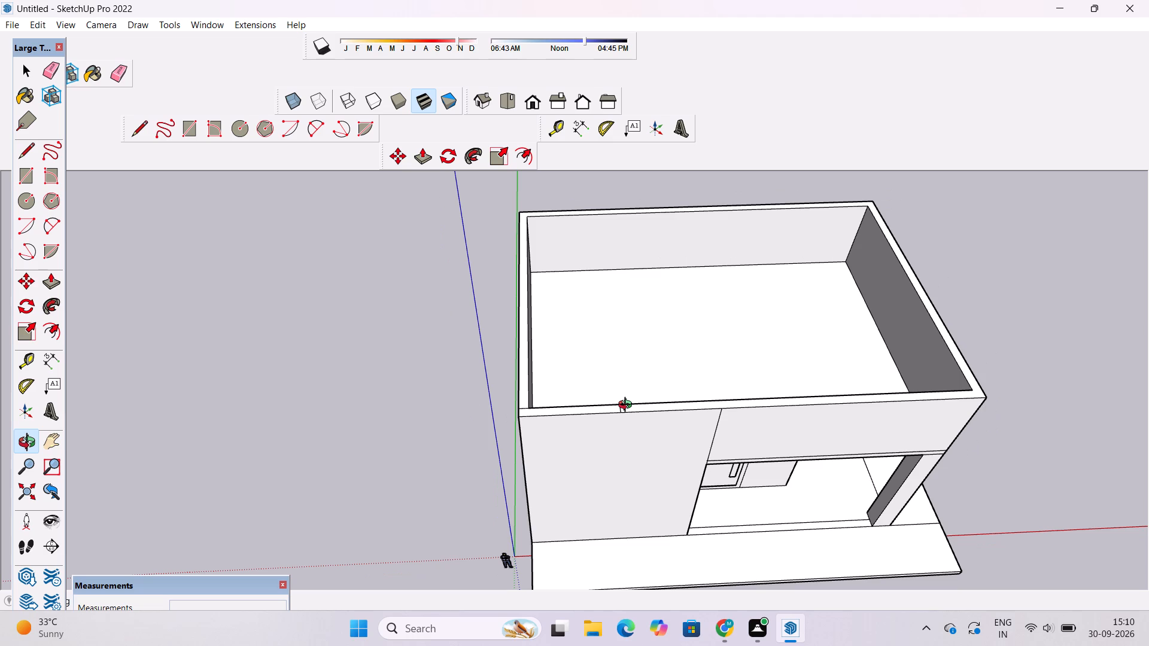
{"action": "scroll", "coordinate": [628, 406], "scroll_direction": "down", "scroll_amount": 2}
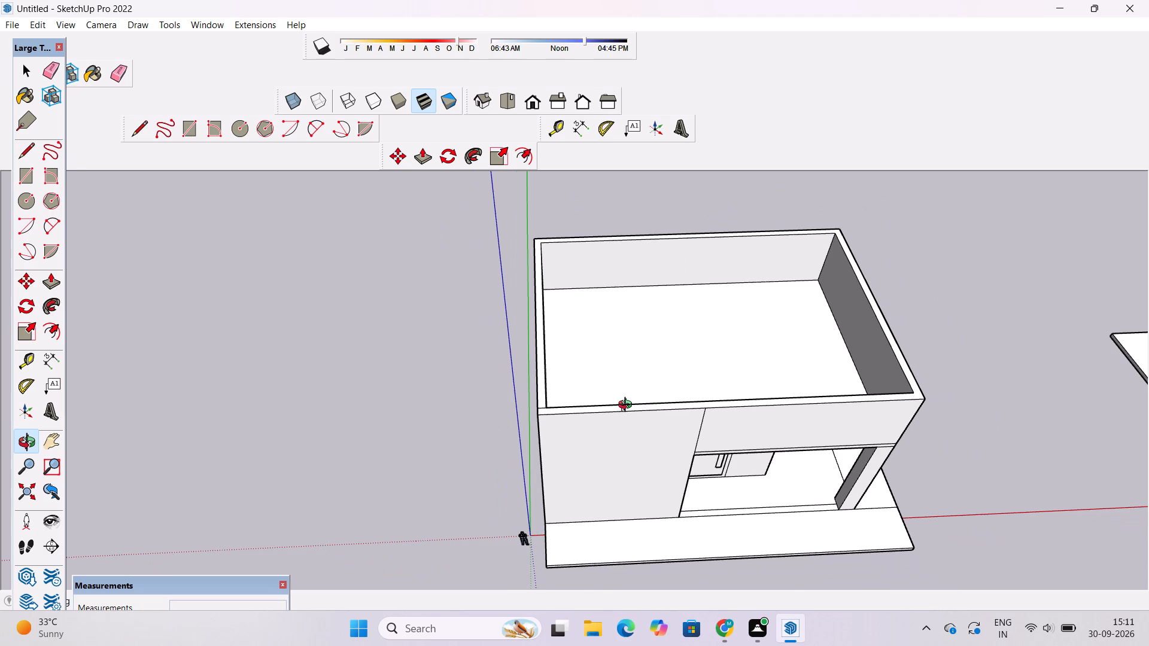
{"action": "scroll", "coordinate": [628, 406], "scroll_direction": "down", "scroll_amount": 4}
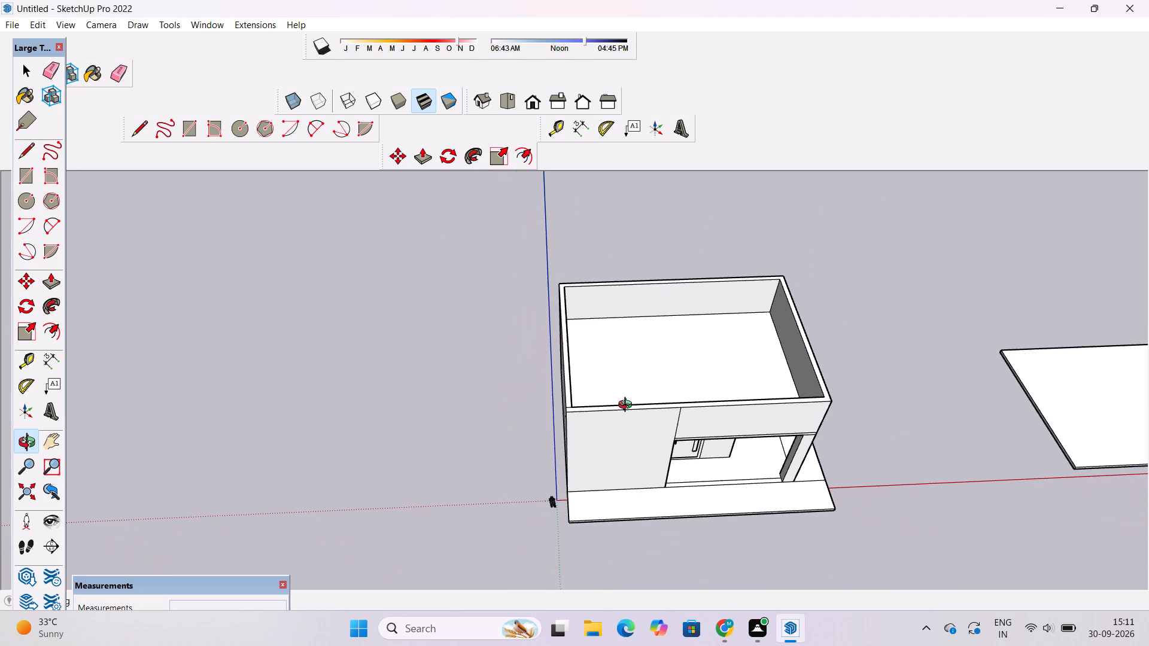
Examine the roof parapet and its divided front edge from above the building's front side.
{"action": "scroll", "coordinate": [662, 424], "scroll_direction": "up", "scroll_amount": 3}
{"action": "left_click_drag", "start_coordinate": [667, 440], "coordinate": [636, 346]}
{"action": "left_click_drag", "start_coordinate": [639, 351], "coordinate": [586, 362], "text": "shift"}
{"action": "scroll", "coordinate": [585, 364], "scroll_direction": "up", "scroll_amount": 2}
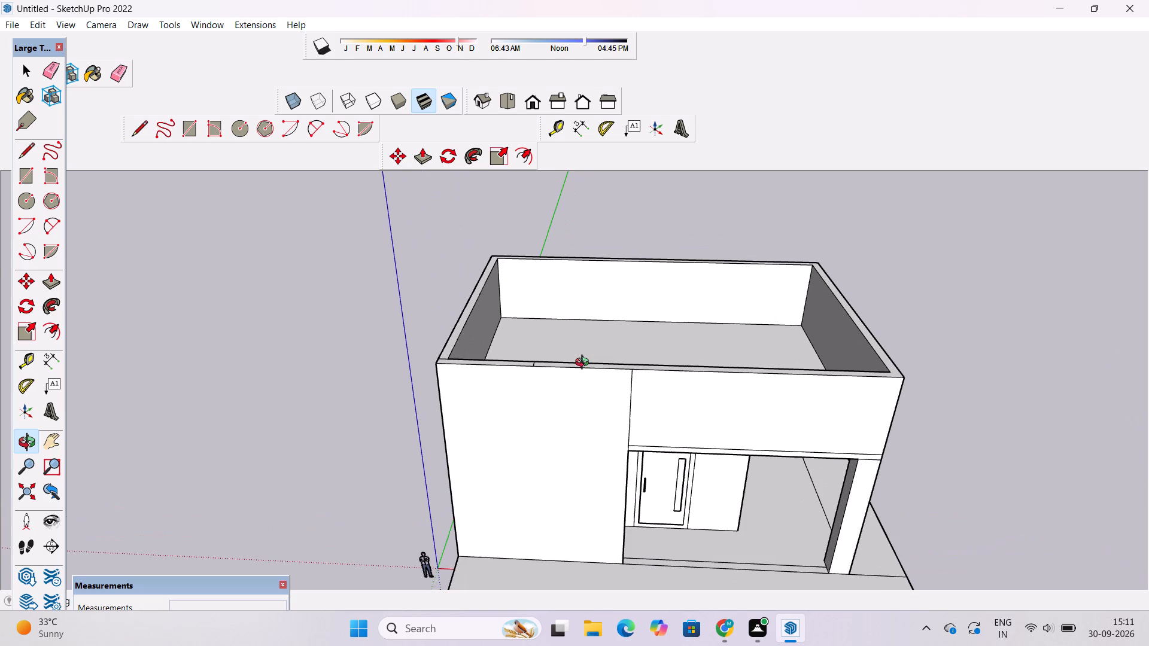
{"action": "left_click_drag", "start_coordinate": [585, 364], "coordinate": [581, 380], "text": "shift"}
{"action": "scroll", "coordinate": [581, 380], "scroll_direction": "down", "scroll_amount": 1}
{"action": "left_click_drag", "start_coordinate": [581, 380], "coordinate": [582, 388], "text": "shift"}
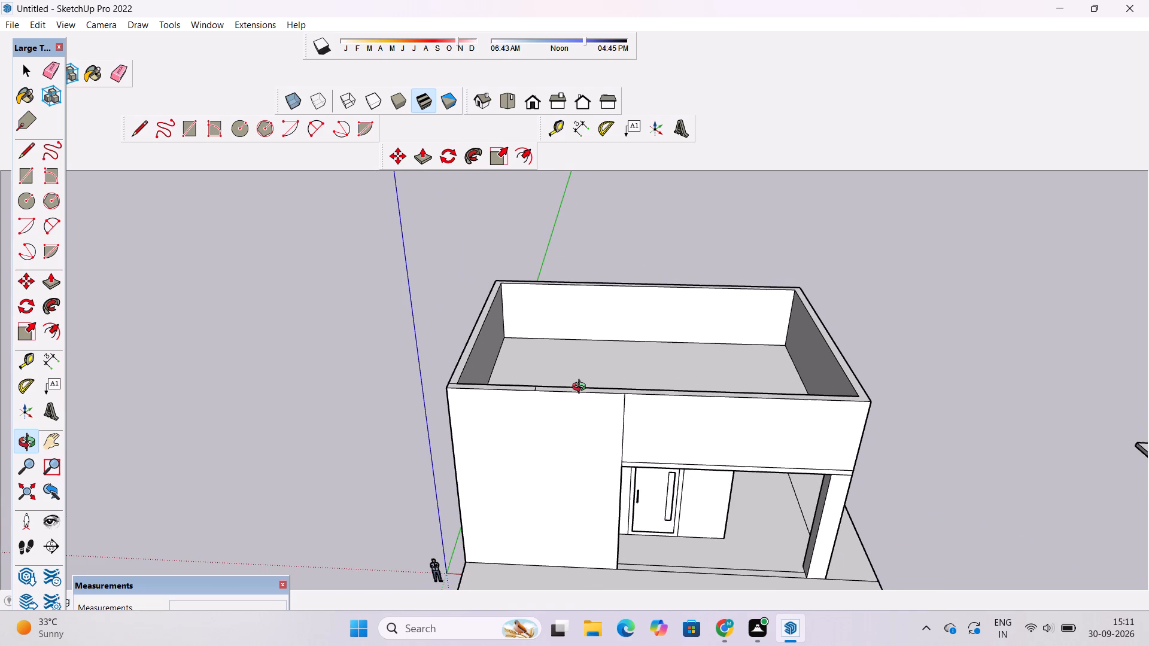
{"action": "left_click_drag", "start_coordinate": [583, 388], "coordinate": [585, 394], "text": "shift"}
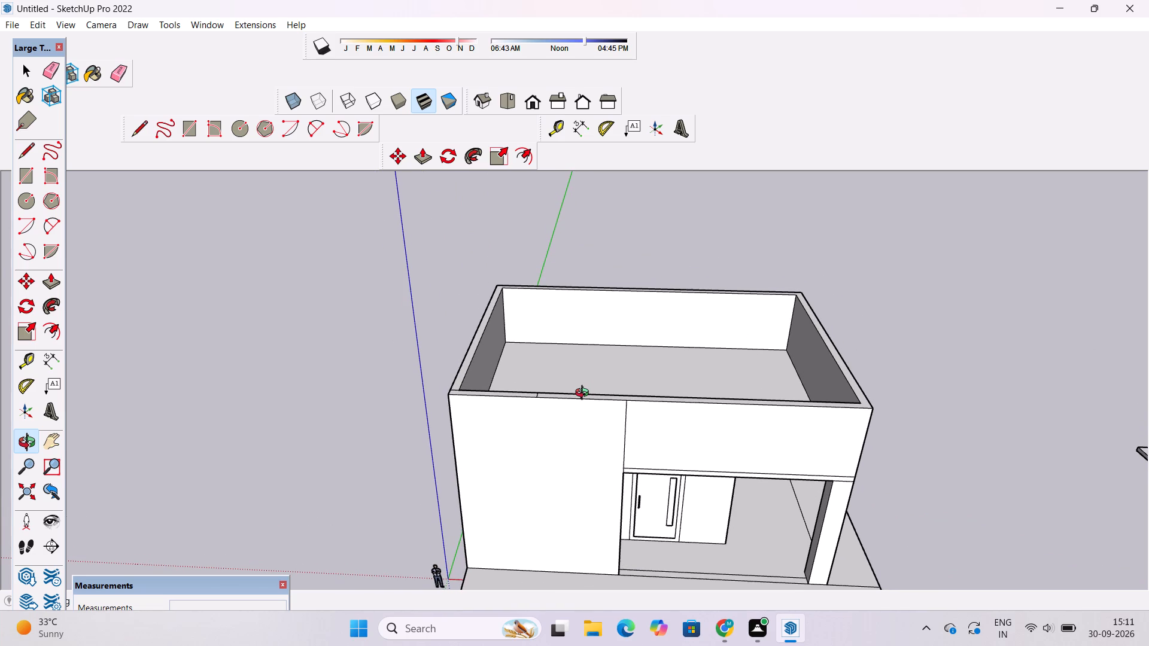
{"action": "scroll", "coordinate": [585, 394], "scroll_direction": "down", "scroll_amount": 1}
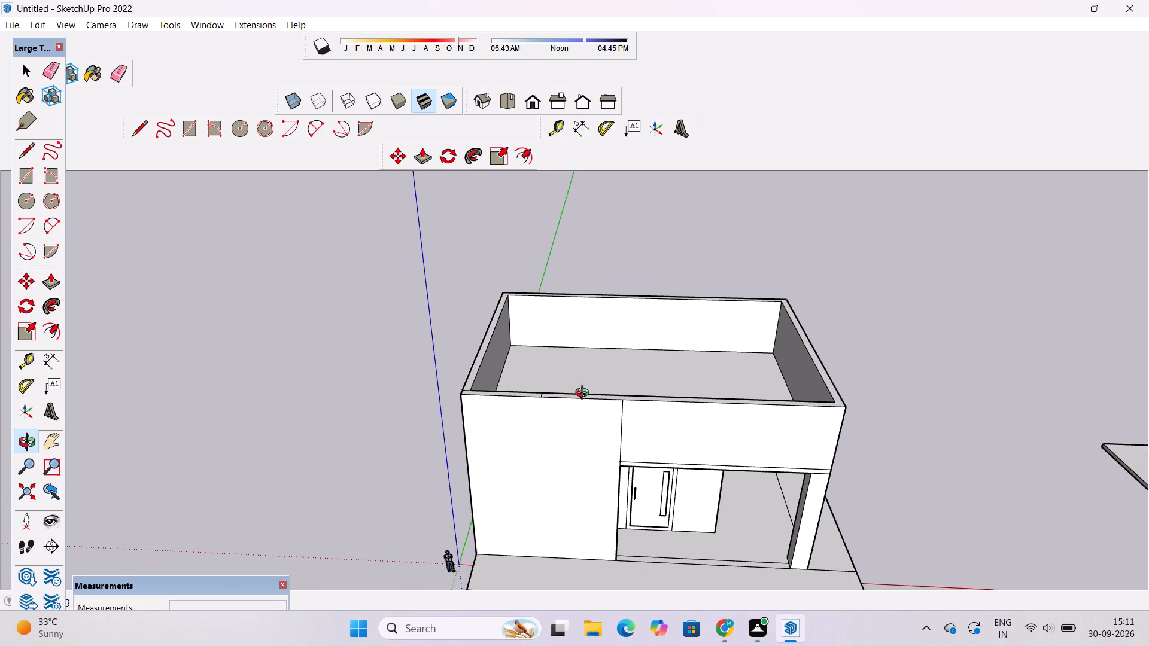
{"action": "left_click", "coordinate": [585, 394], "text": "shift"}
{"action": "scroll", "coordinate": [585, 394], "scroll_direction": "up", "scroll_amount": 2}
{"action": "left_click_drag", "start_coordinate": [585, 394], "coordinate": [608, 456], "text": "shift"}
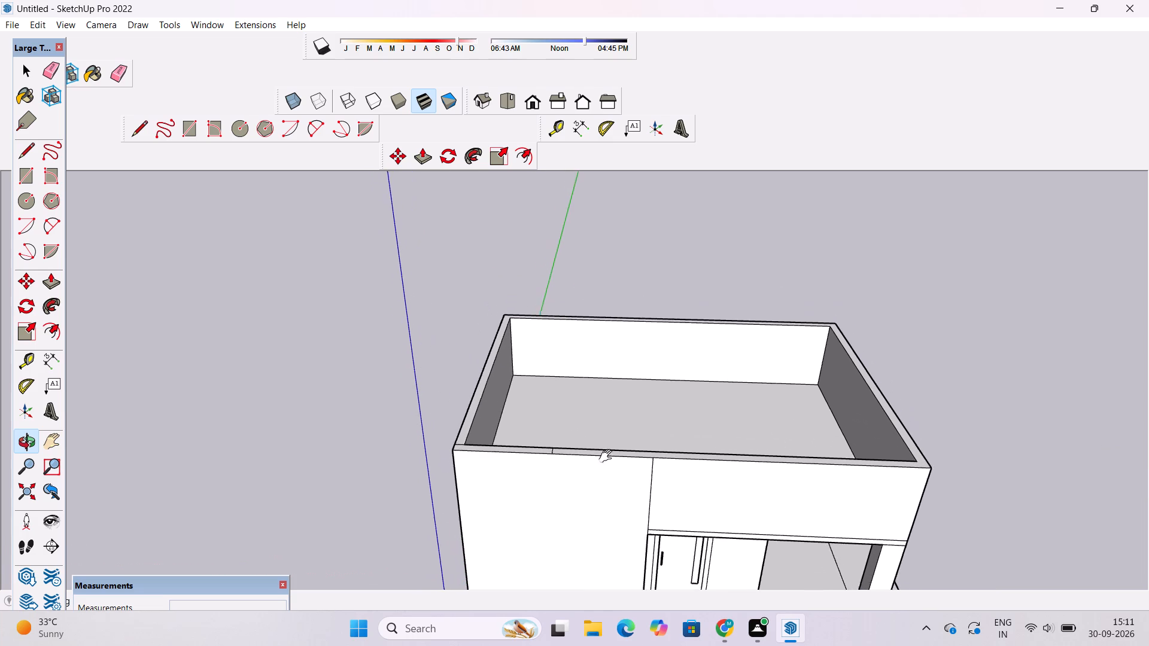
{"action": "left_click_drag", "start_coordinate": [608, 456], "coordinate": [613, 487], "text": "shift"}
{"action": "scroll", "coordinate": [607, 482], "scroll_direction": "up", "scroll_amount": 3}
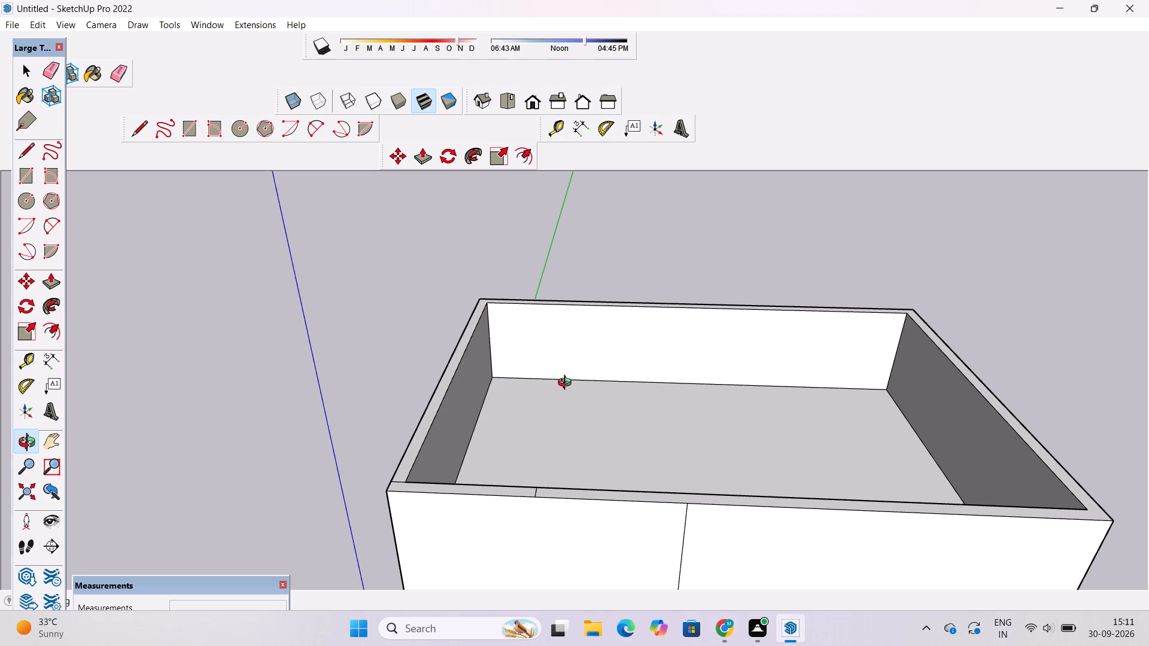
{"action": "scroll", "coordinate": [571, 382], "scroll_direction": "down", "scroll_amount": 2}
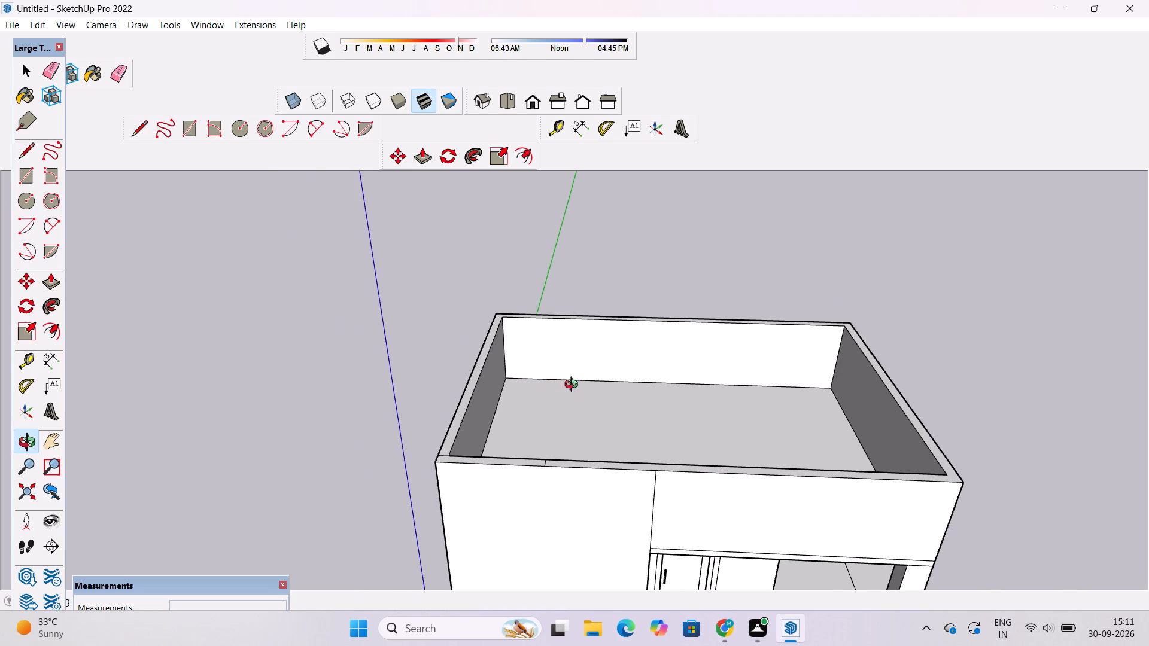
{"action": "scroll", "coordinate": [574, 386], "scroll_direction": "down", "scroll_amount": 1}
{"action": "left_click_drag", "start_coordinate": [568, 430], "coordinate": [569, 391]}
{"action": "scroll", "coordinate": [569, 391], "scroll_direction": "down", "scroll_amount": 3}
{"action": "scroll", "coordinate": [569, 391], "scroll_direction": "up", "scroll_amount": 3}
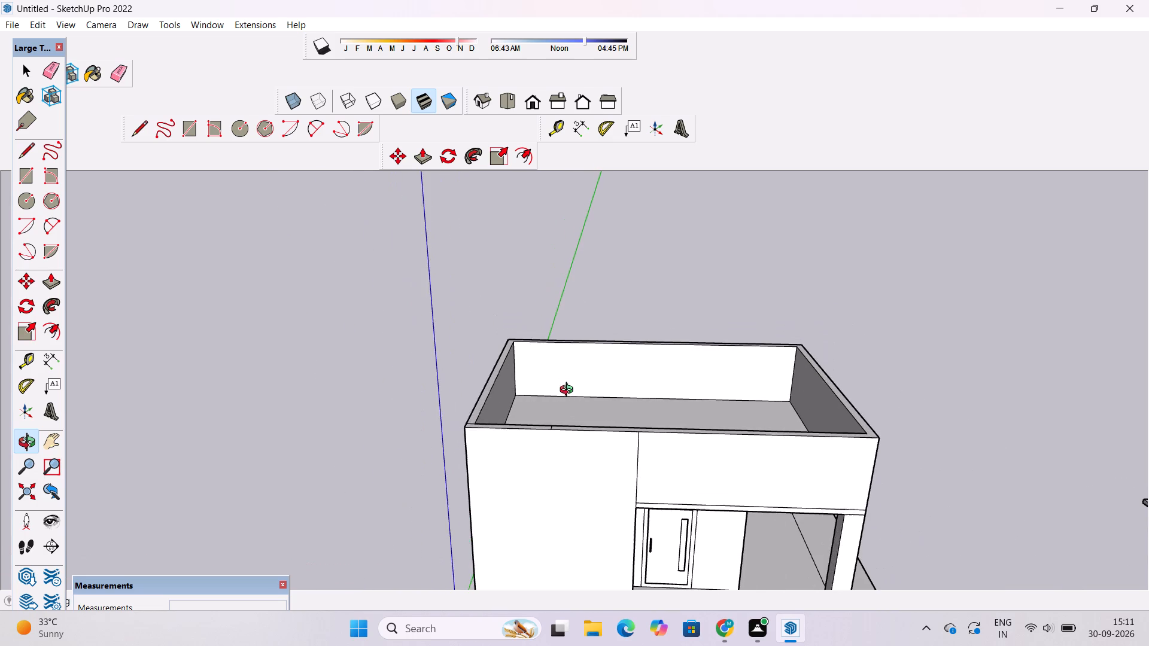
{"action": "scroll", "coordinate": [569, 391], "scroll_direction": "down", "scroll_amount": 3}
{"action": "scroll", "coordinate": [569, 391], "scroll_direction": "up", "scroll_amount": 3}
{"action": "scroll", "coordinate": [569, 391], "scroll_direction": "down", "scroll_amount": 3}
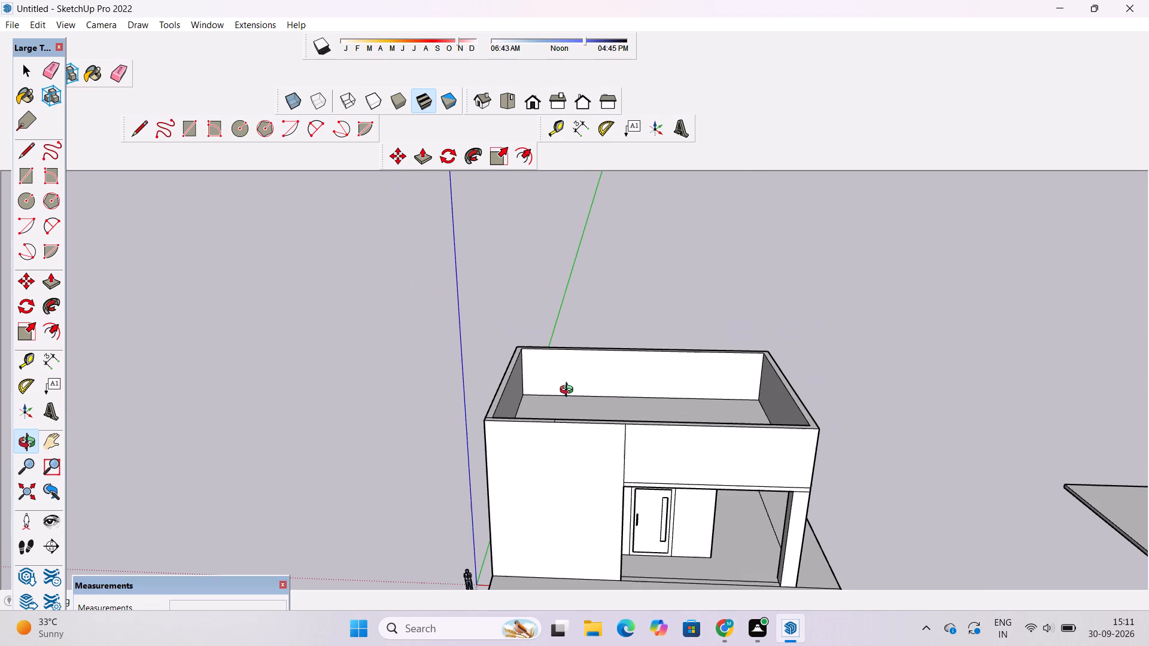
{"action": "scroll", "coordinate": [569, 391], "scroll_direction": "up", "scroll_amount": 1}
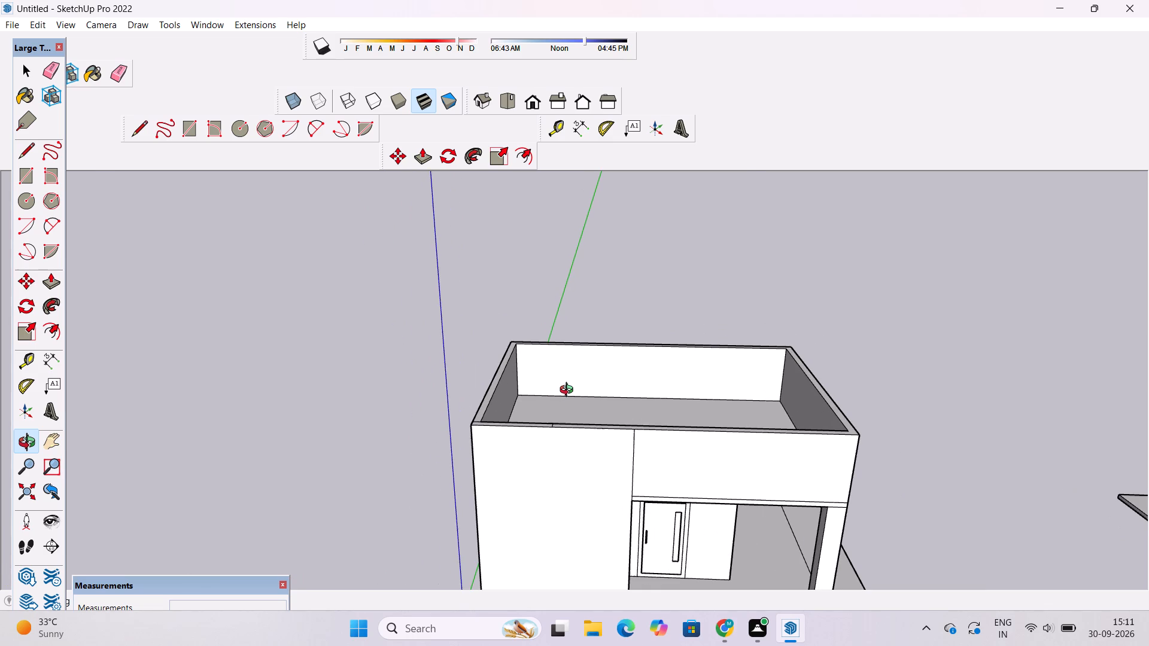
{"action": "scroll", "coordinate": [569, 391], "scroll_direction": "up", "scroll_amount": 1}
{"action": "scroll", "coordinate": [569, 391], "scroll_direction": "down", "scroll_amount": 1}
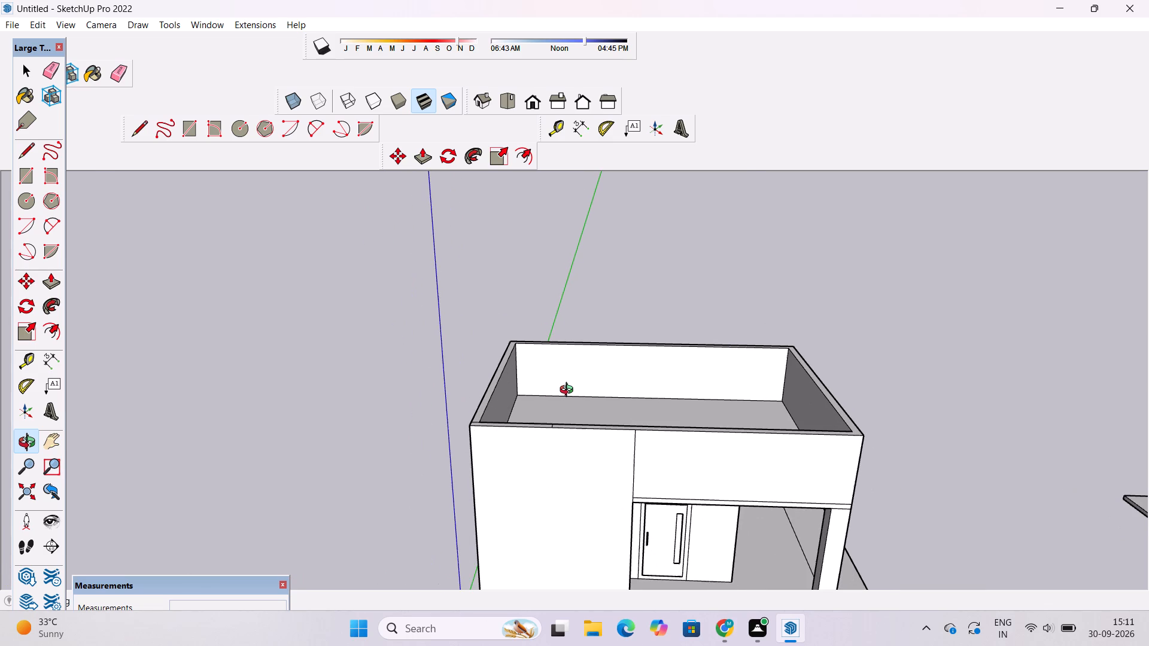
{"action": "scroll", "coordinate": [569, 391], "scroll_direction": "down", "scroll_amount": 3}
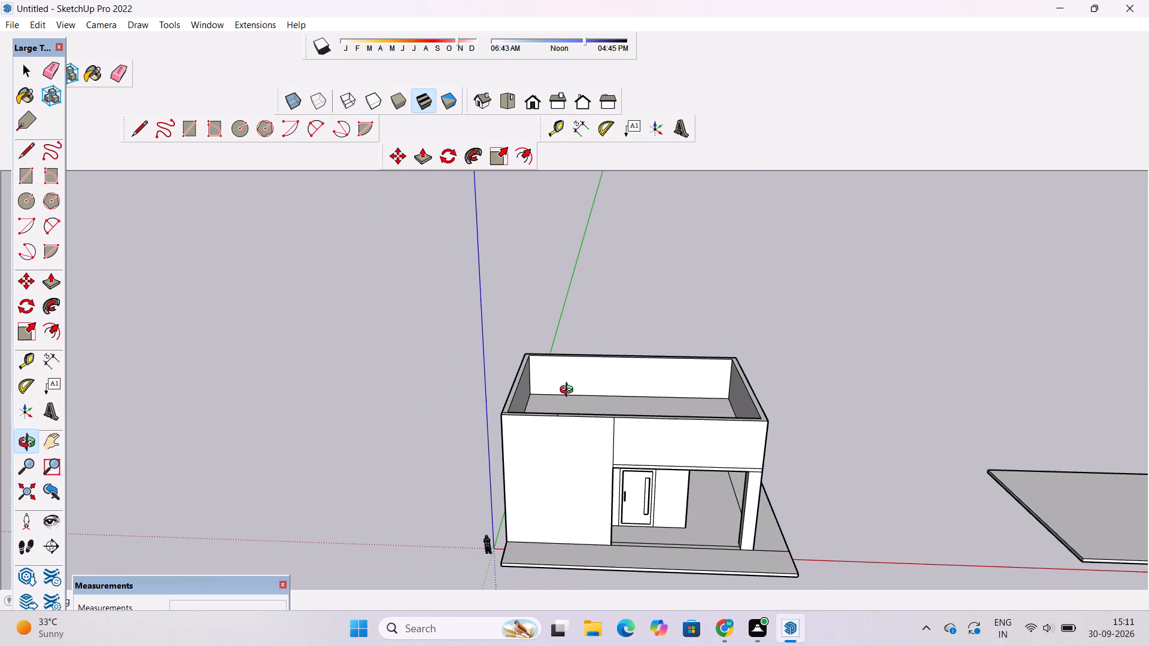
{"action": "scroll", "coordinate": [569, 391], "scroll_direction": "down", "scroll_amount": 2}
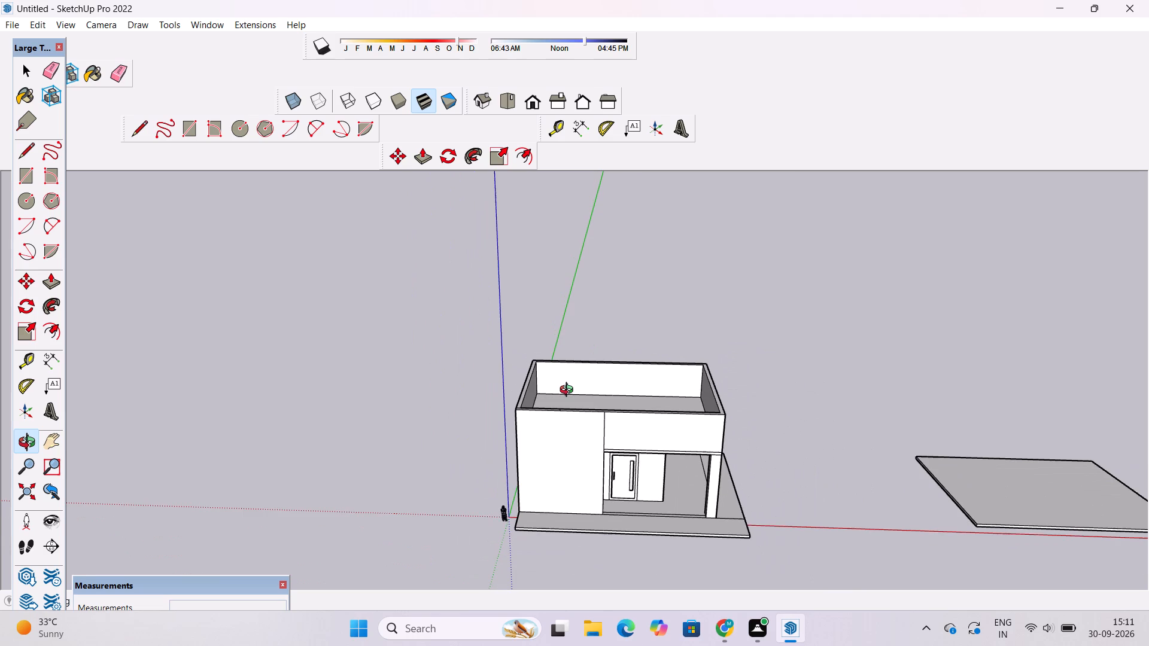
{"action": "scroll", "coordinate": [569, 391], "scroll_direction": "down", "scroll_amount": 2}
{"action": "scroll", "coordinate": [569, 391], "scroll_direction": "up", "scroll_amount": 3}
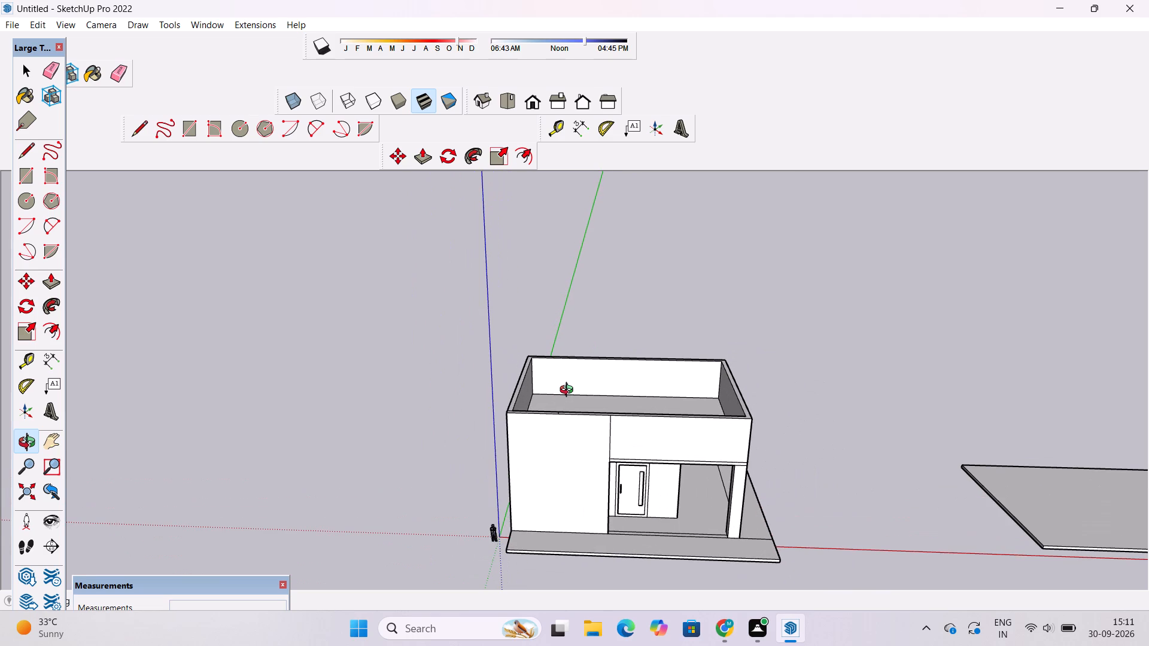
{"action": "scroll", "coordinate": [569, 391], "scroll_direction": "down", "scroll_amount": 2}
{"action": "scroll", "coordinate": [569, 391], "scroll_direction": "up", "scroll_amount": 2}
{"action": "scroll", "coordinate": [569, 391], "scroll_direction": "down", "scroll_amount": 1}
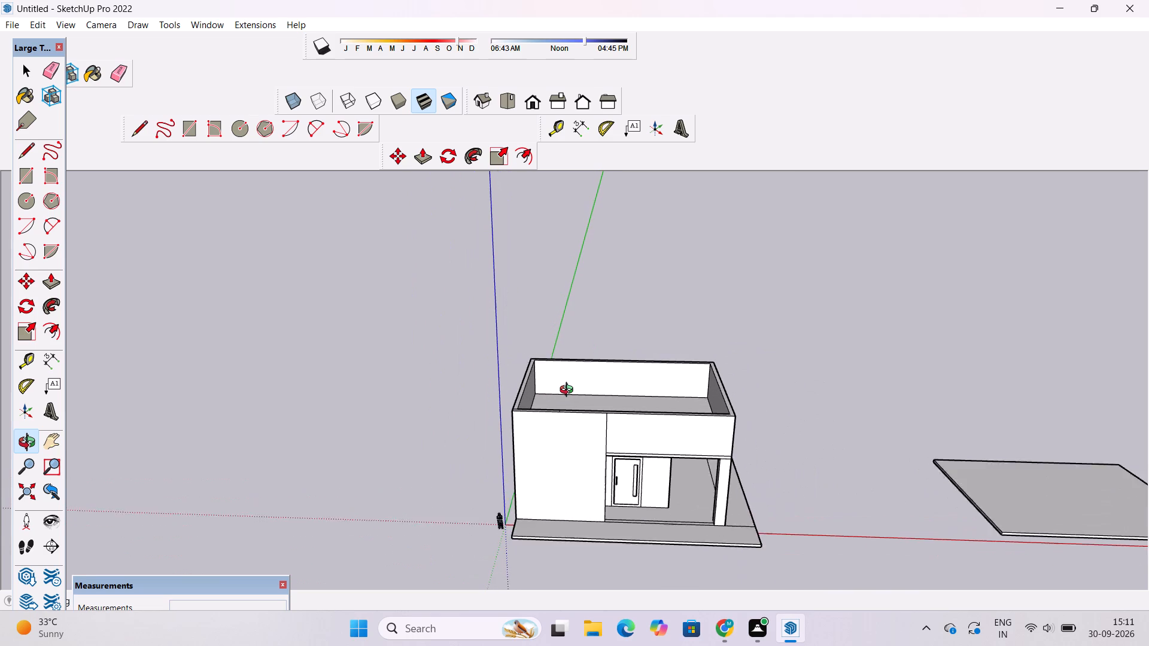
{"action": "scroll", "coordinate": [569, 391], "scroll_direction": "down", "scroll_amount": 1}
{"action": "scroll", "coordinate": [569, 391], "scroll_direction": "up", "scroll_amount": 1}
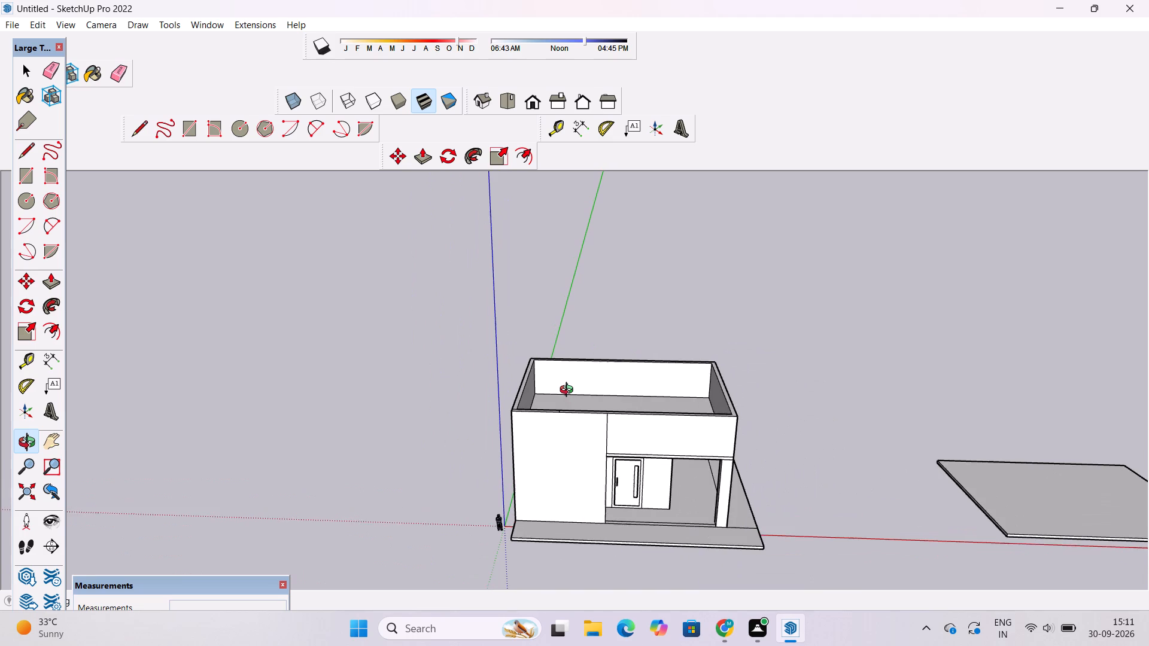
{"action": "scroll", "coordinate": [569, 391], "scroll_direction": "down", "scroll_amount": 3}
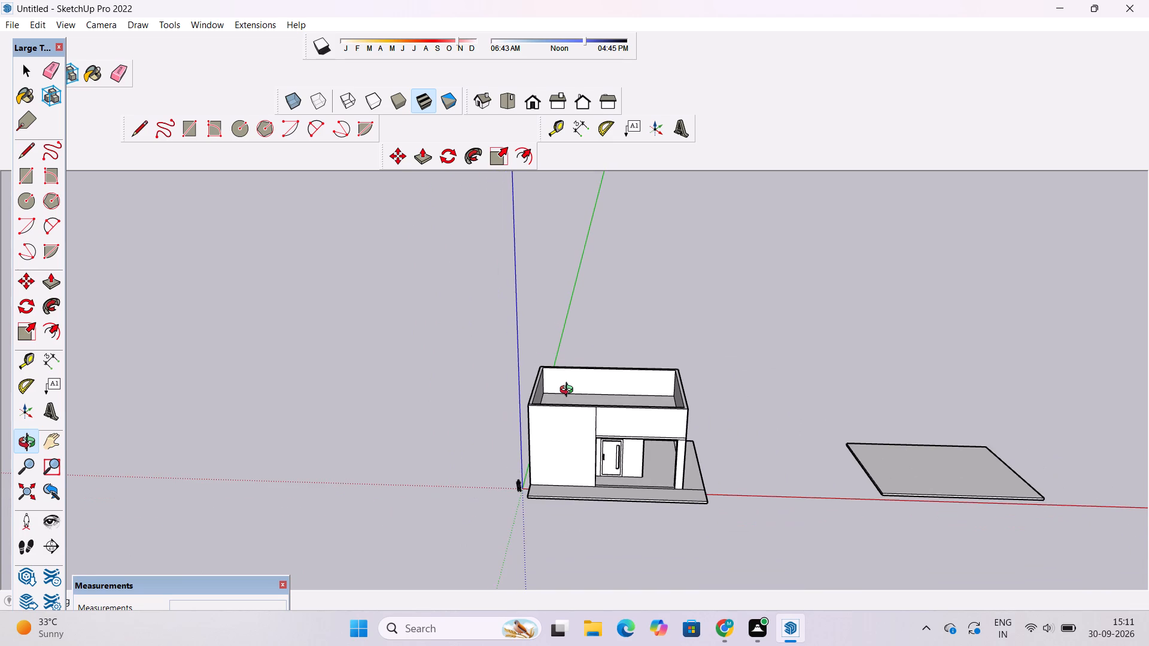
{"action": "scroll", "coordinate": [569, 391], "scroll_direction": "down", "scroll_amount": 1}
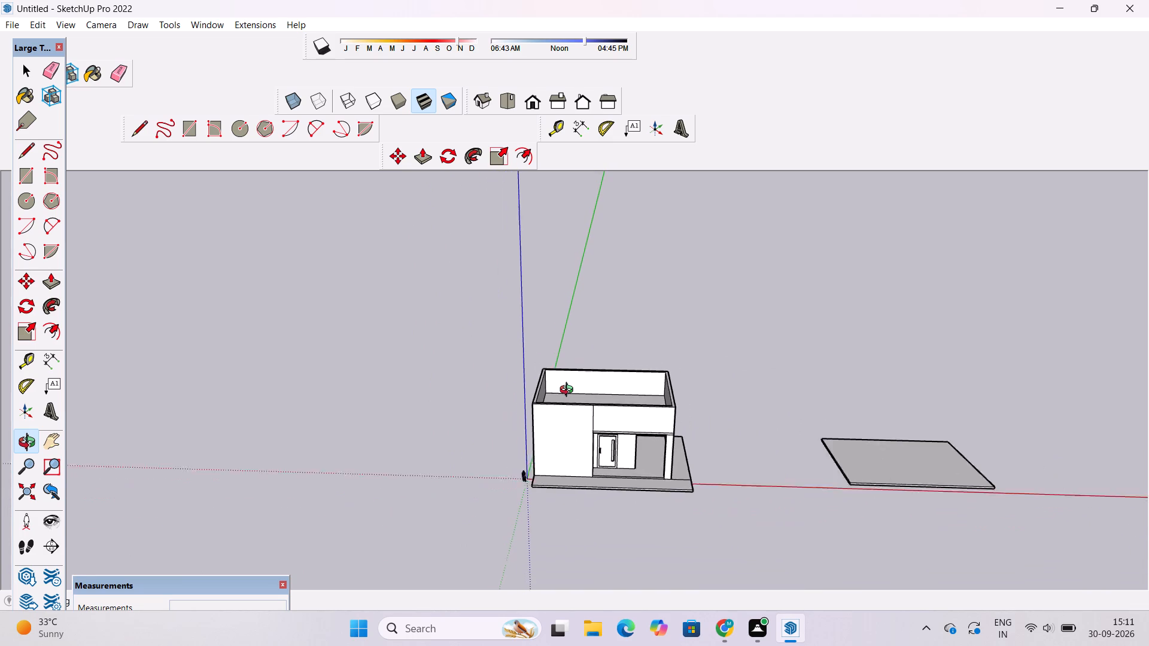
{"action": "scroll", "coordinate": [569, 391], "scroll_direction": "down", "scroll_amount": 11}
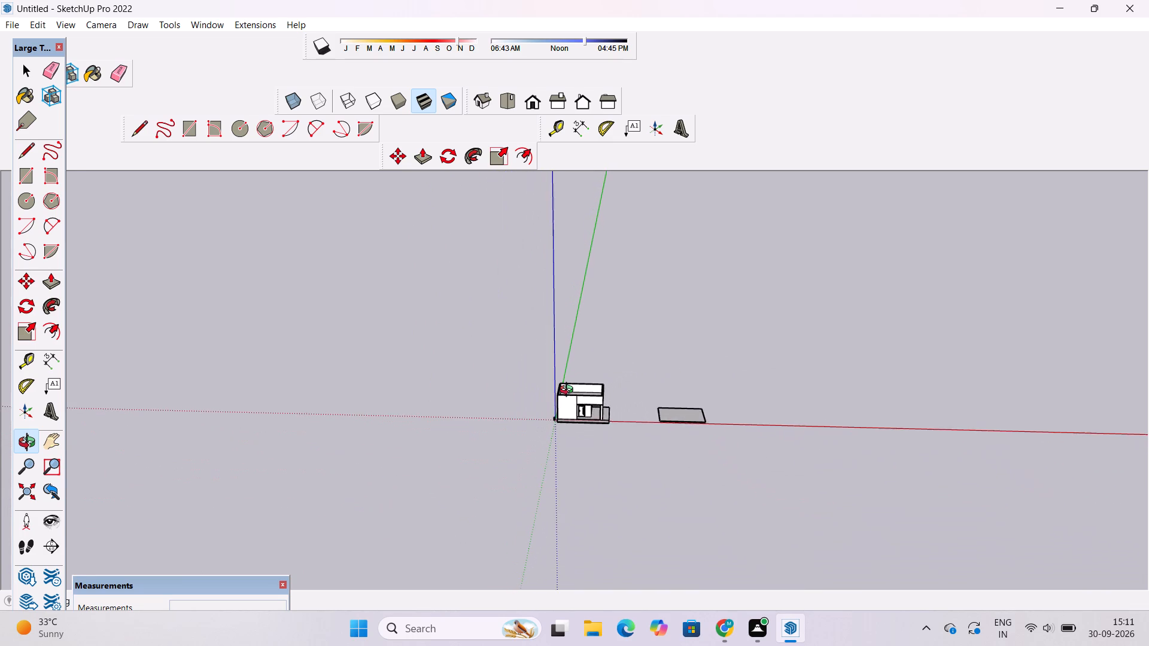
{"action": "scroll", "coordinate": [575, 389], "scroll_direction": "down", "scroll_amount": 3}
Examine the entrance porch, its door and the whole front elevation from close up and at eye level.
{"action": "scroll", "coordinate": [536, 406], "scroll_direction": "up", "scroll_amount": 20}
{"action": "scroll", "coordinate": [536, 406], "scroll_direction": "up", "scroll_amount": 7}
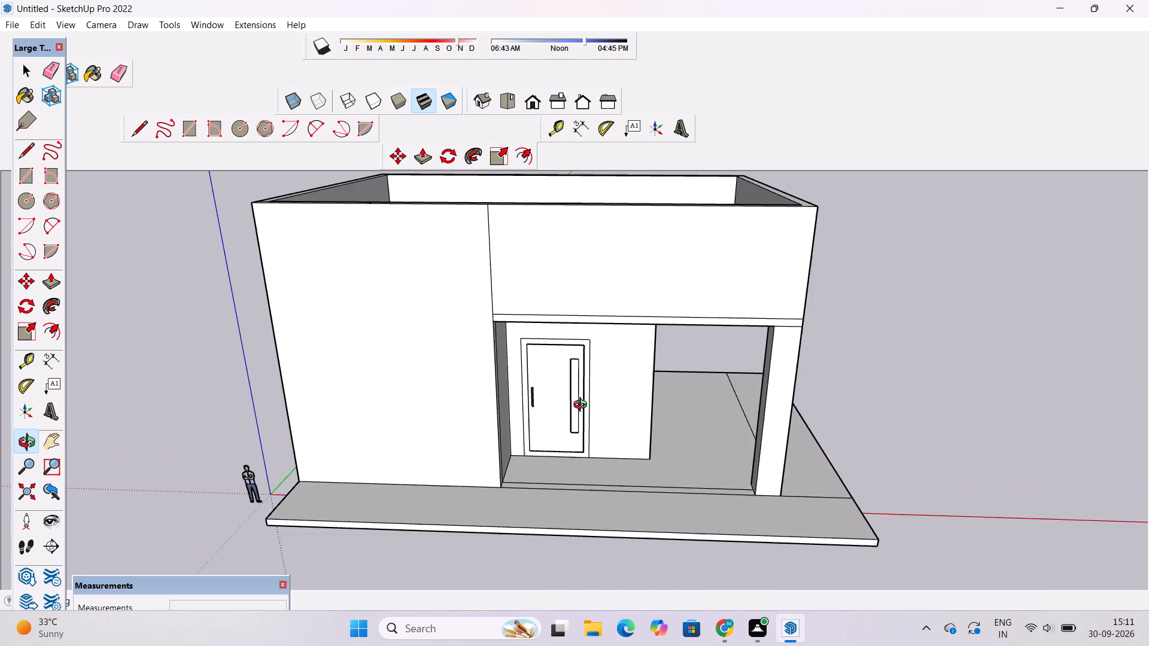
{"action": "scroll", "coordinate": [583, 406], "scroll_direction": "up", "scroll_amount": 5}
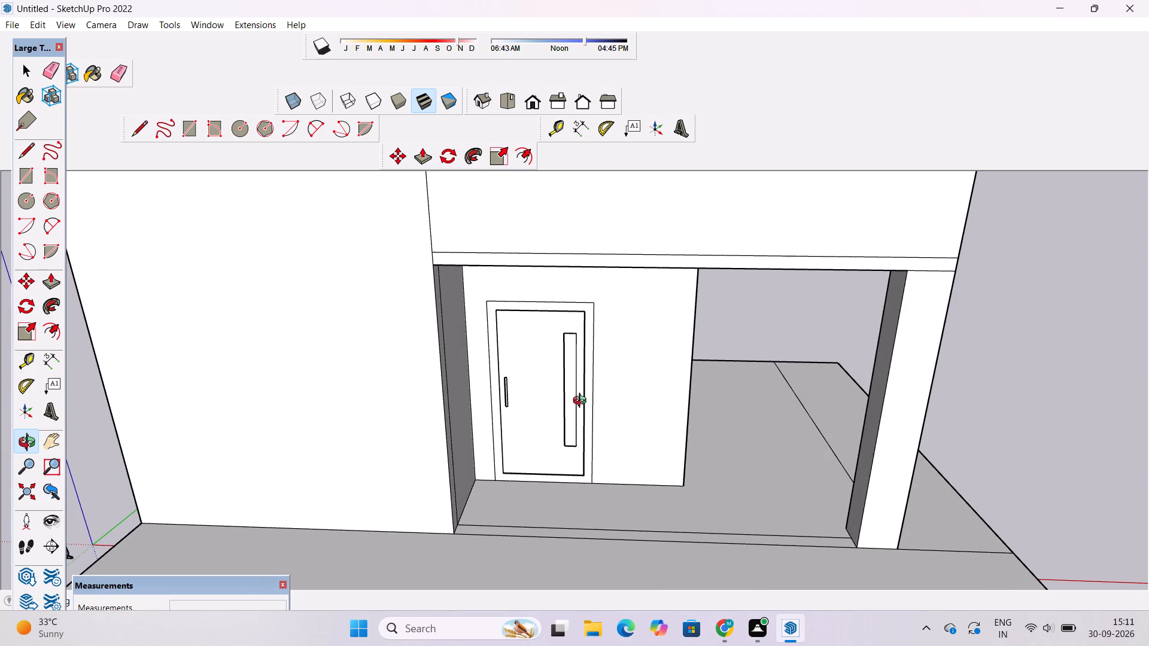
{"action": "left_click_drag", "start_coordinate": [595, 386], "coordinate": [636, 400], "text": "shift"}
{"action": "left_click_drag", "start_coordinate": [640, 438], "coordinate": [648, 415]}
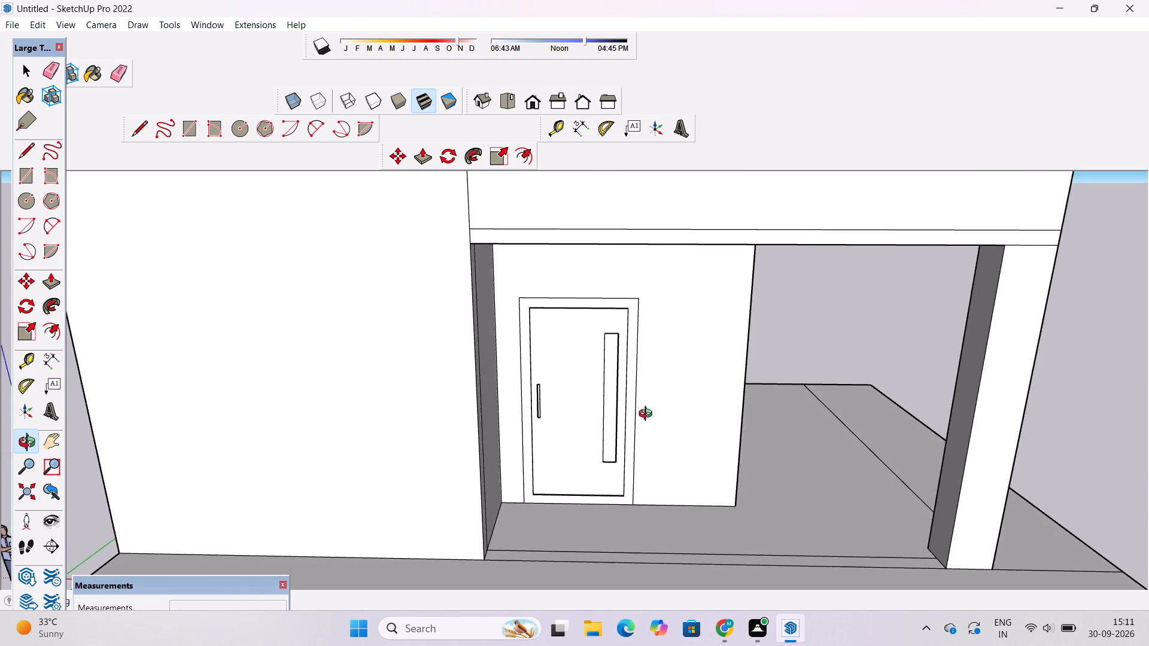
{"action": "scroll", "coordinate": [648, 415], "scroll_direction": "down", "scroll_amount": 3}
{"action": "left_click_drag", "start_coordinate": [648, 413], "coordinate": [732, 473], "text": "shift"}
{"action": "left_click_drag", "start_coordinate": [729, 489], "coordinate": [704, 414]}
{"action": "scroll", "coordinate": [703, 413], "scroll_direction": "down", "scroll_amount": 2}
{"action": "left_click_drag", "start_coordinate": [703, 413], "coordinate": [682, 395], "text": "shift"}
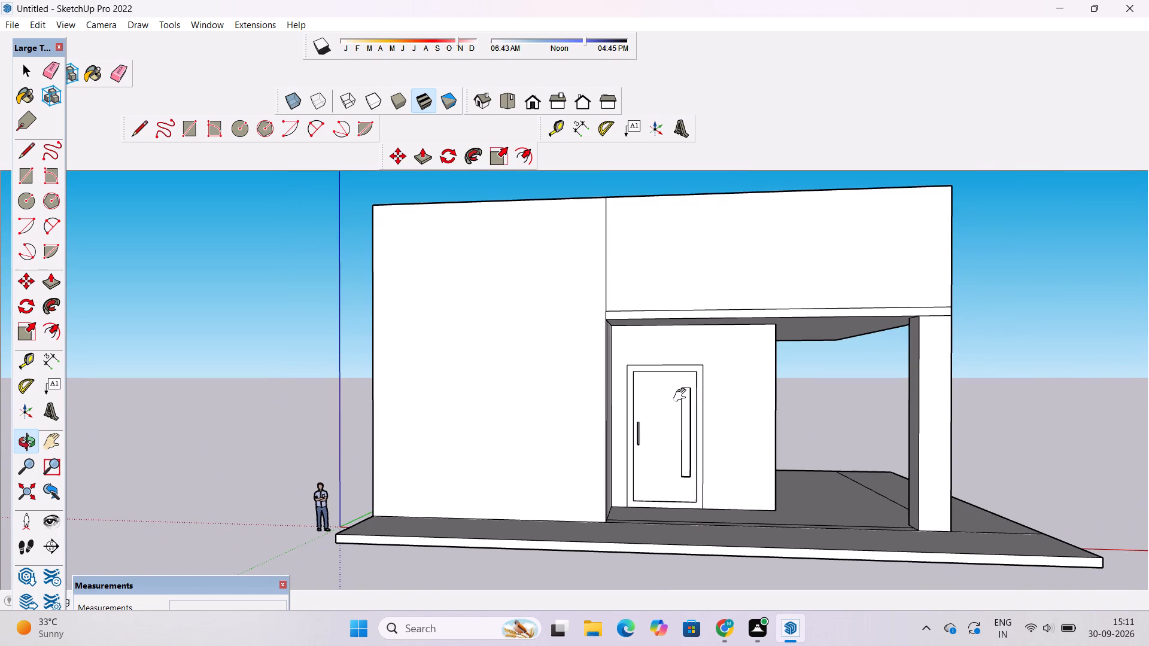
{"action": "scroll", "coordinate": [682, 395], "scroll_direction": "up", "scroll_amount": 1}
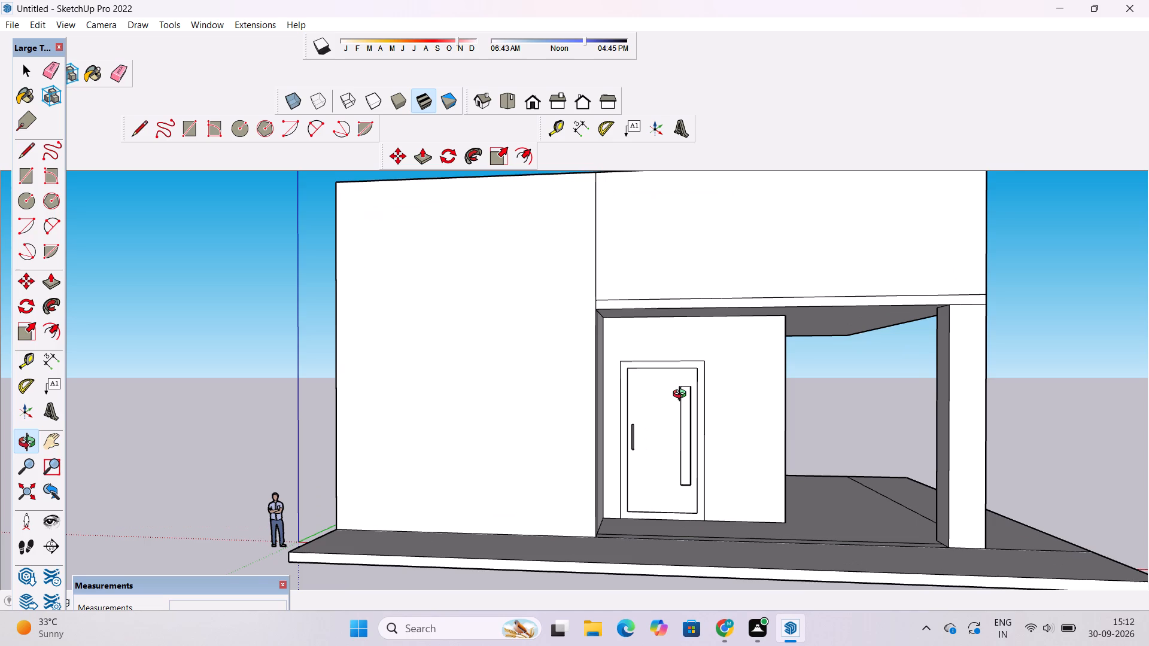
{"action": "scroll", "coordinate": [682, 395], "scroll_direction": "up", "scroll_amount": 1}
{"action": "scroll", "coordinate": [682, 395], "scroll_direction": "down", "scroll_amount": 2}
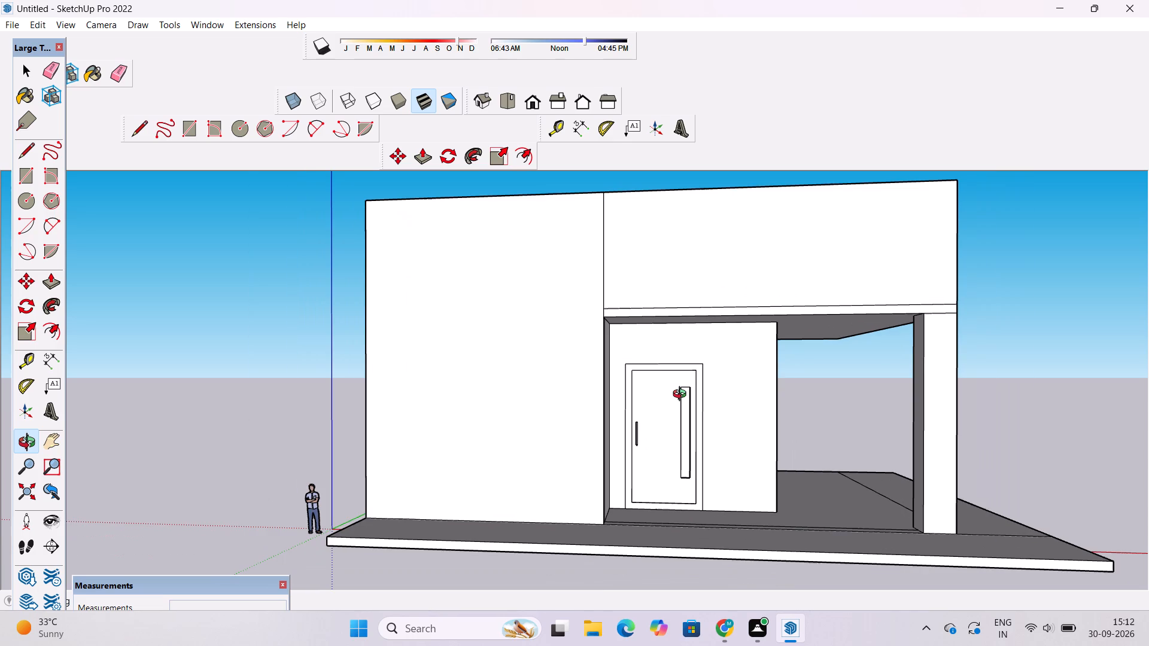
{"action": "scroll", "coordinate": [682, 395], "scroll_direction": "up", "scroll_amount": 2}
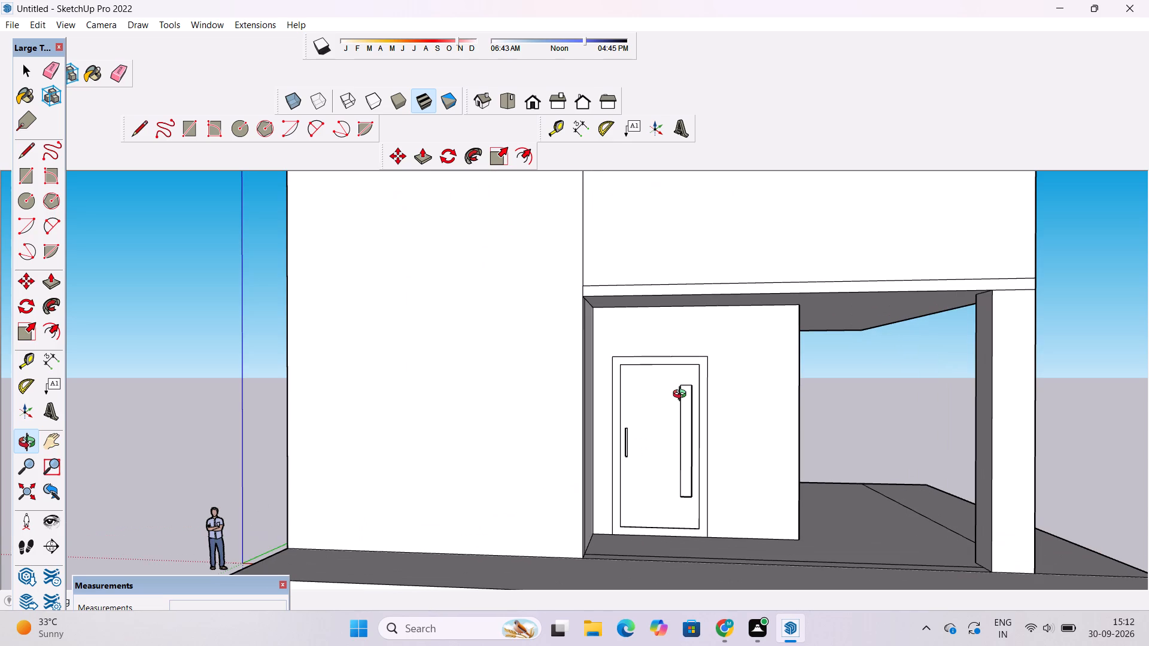
{"action": "scroll", "coordinate": [682, 395], "scroll_direction": "down", "scroll_amount": 5}
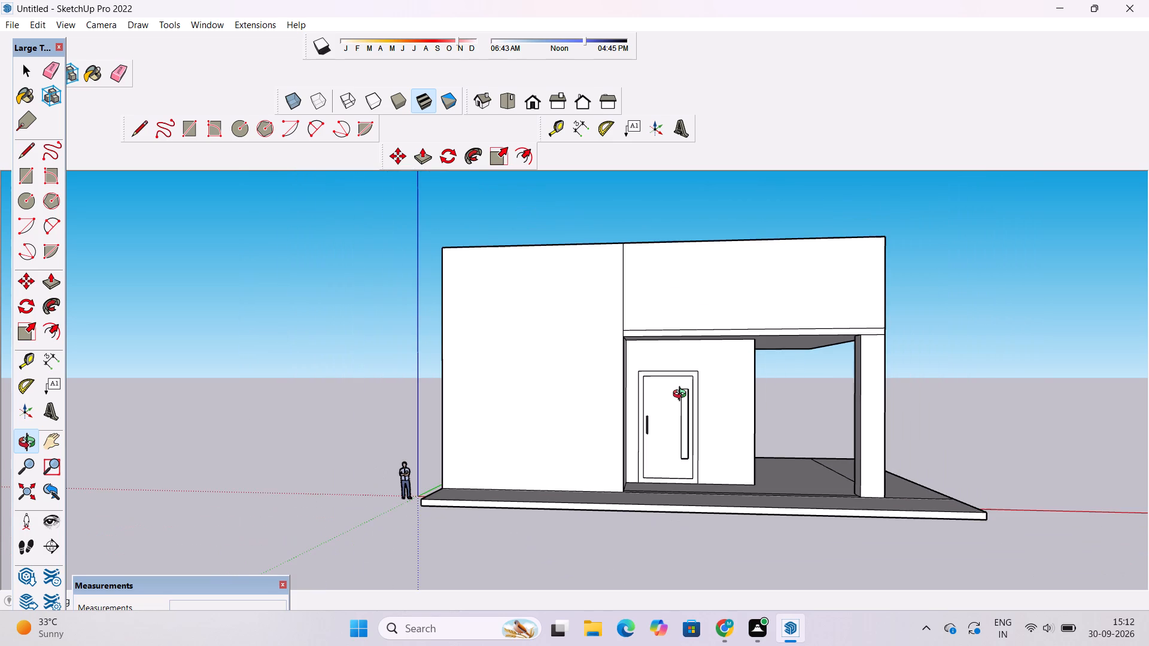
{"action": "scroll", "coordinate": [682, 395], "scroll_direction": "down", "scroll_amount": 1}
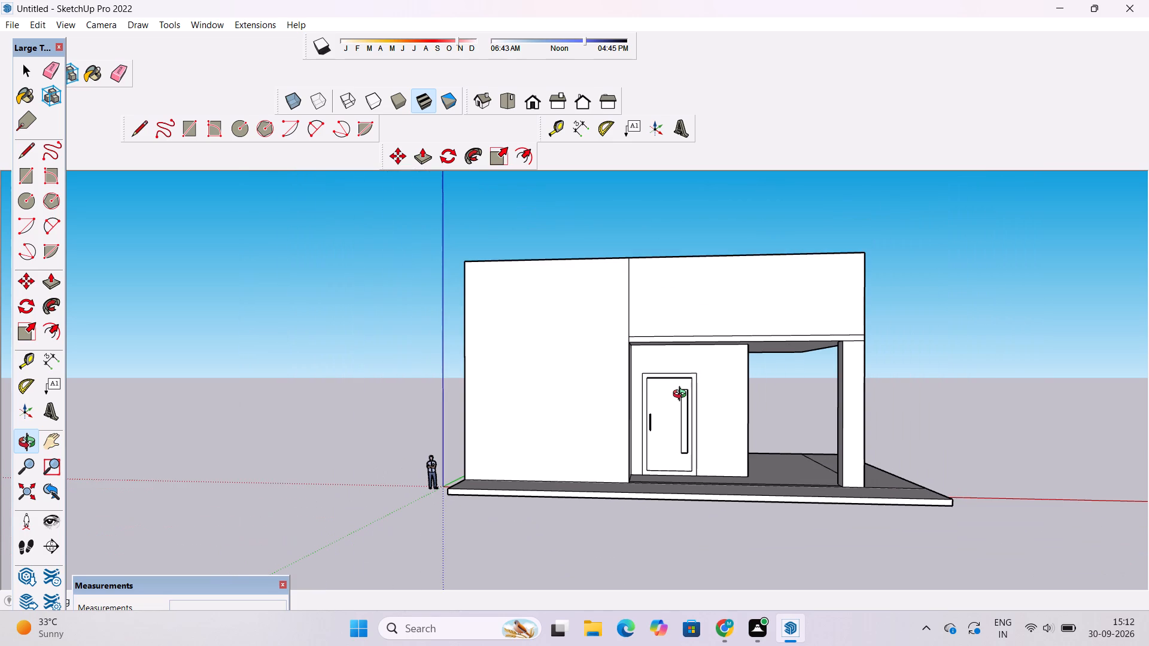
{"action": "scroll", "coordinate": [682, 395], "scroll_direction": "down", "scroll_amount": 3}
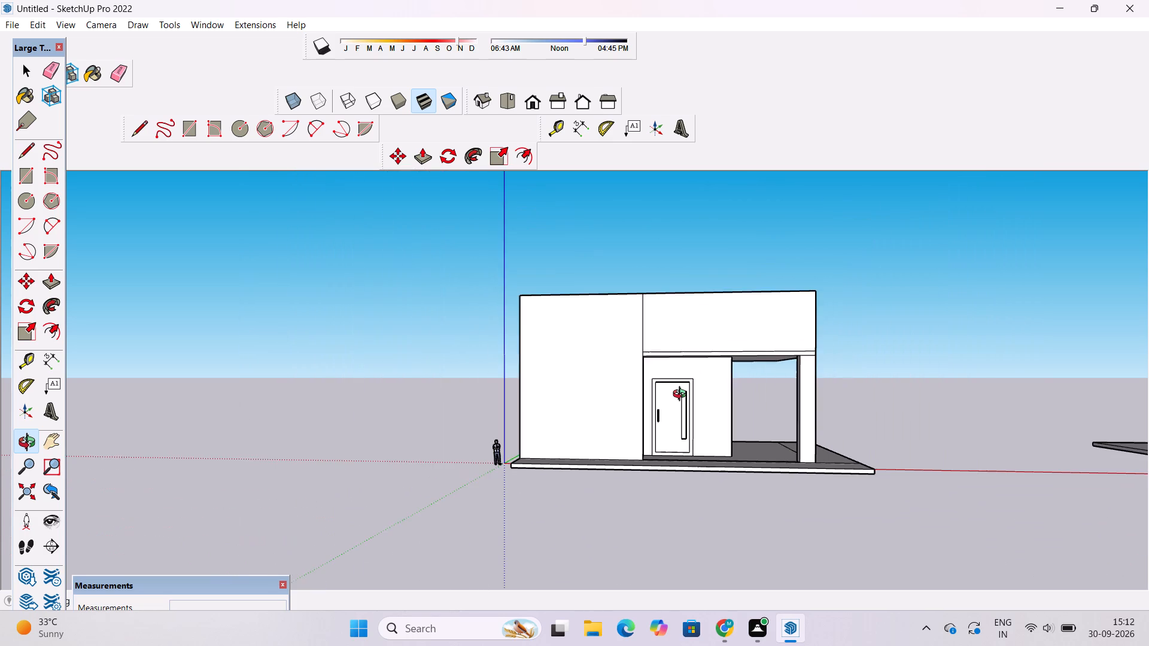
Ready Push/Pull on the corner section of the front parapet's top, bounded by the short dividing line.
{"action": "left_click_drag", "start_coordinate": [645, 394], "coordinate": [647, 447]}
{"action": "scroll", "coordinate": [627, 356], "scroll_direction": "up", "scroll_amount": 4}
{"action": "left_click_drag", "start_coordinate": [618, 361], "coordinate": [689, 414]}
{"action": "scroll", "coordinate": [573, 319], "scroll_direction": "up", "scroll_amount": 4}
{"action": "left_click_drag", "start_coordinate": [579, 319], "coordinate": [573, 327], "text": "shift"}
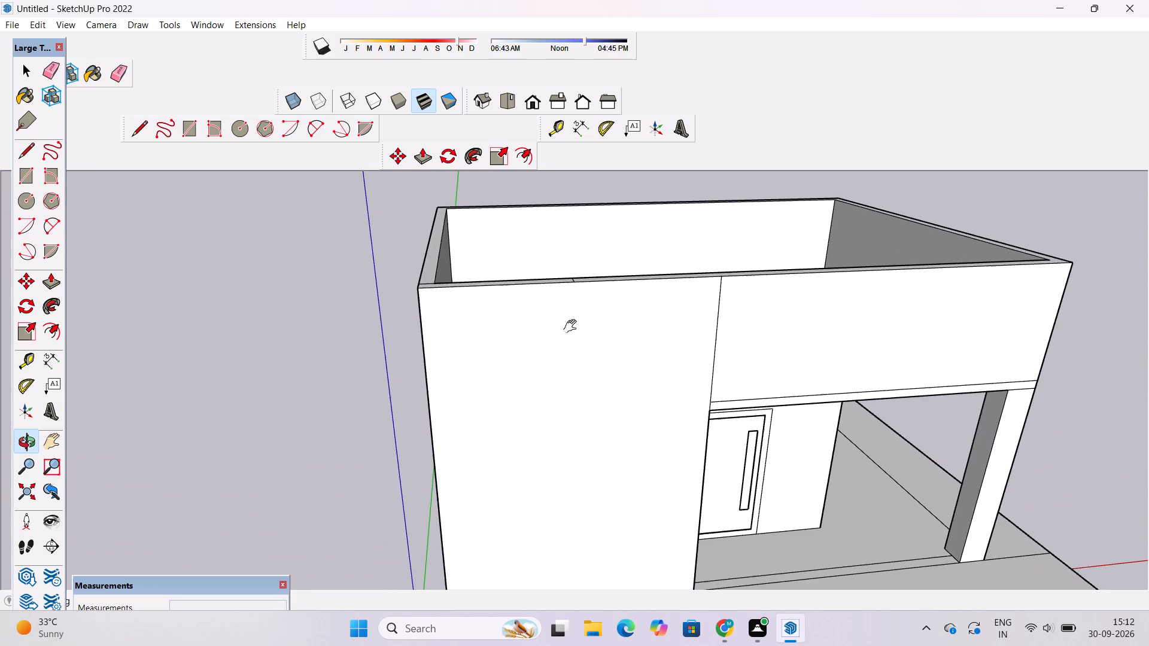
{"action": "left_click_drag", "start_coordinate": [573, 327], "coordinate": [563, 334], "text": "shift"}
{"action": "left_click_drag", "start_coordinate": [564, 340], "coordinate": [529, 315]}
{"action": "left_click_drag", "start_coordinate": [545, 292], "coordinate": [522, 419]}
{"action": "scroll", "coordinate": [467, 382], "scroll_direction": "up", "scroll_amount": 4}
{"action": "left_click_drag", "start_coordinate": [472, 386], "coordinate": [557, 396]}
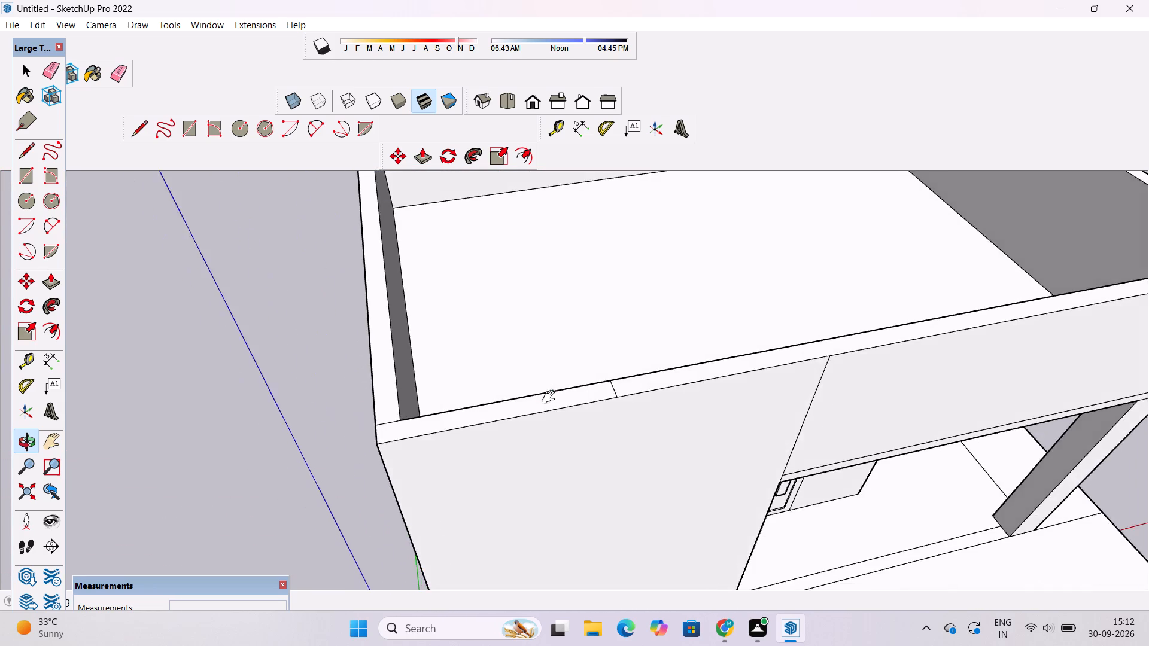
{"action": "left_click_drag", "start_coordinate": [551, 398], "coordinate": [606, 389], "text": "shift"}
{"action": "left_click_drag", "start_coordinate": [608, 410], "coordinate": [555, 413]}
{"action": "scroll", "coordinate": [546, 412], "scroll_direction": "up", "scroll_amount": 1}
{"action": "left_click_drag", "start_coordinate": [546, 412], "coordinate": [572, 412], "text": "shift"}
{"action": "key", "text": "p"}
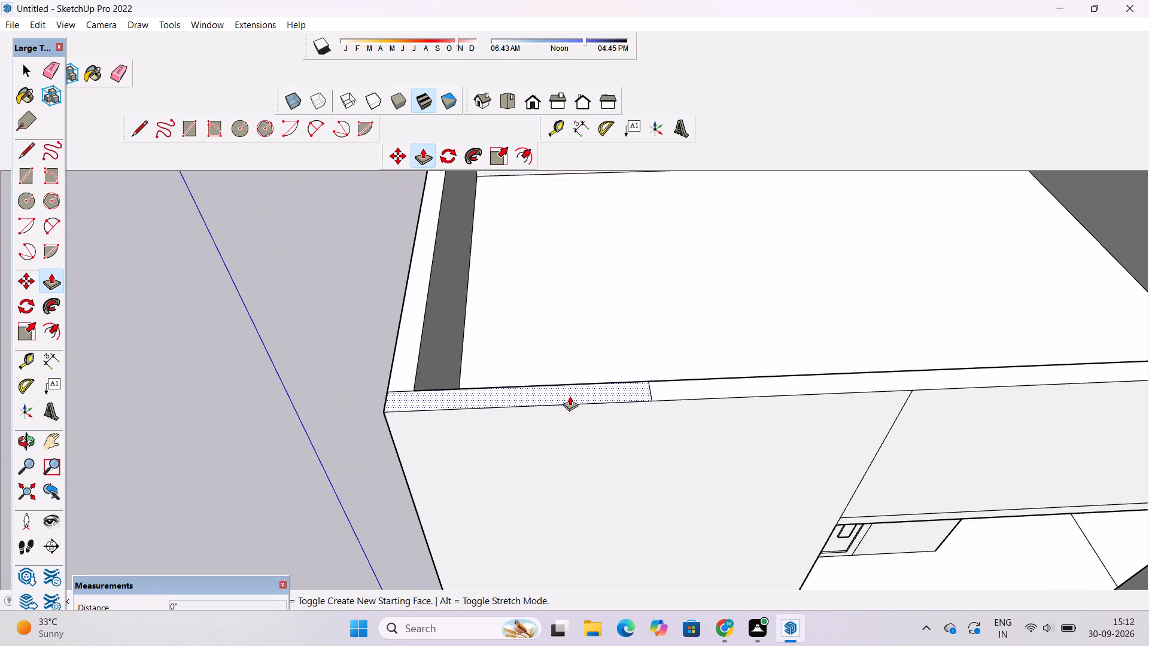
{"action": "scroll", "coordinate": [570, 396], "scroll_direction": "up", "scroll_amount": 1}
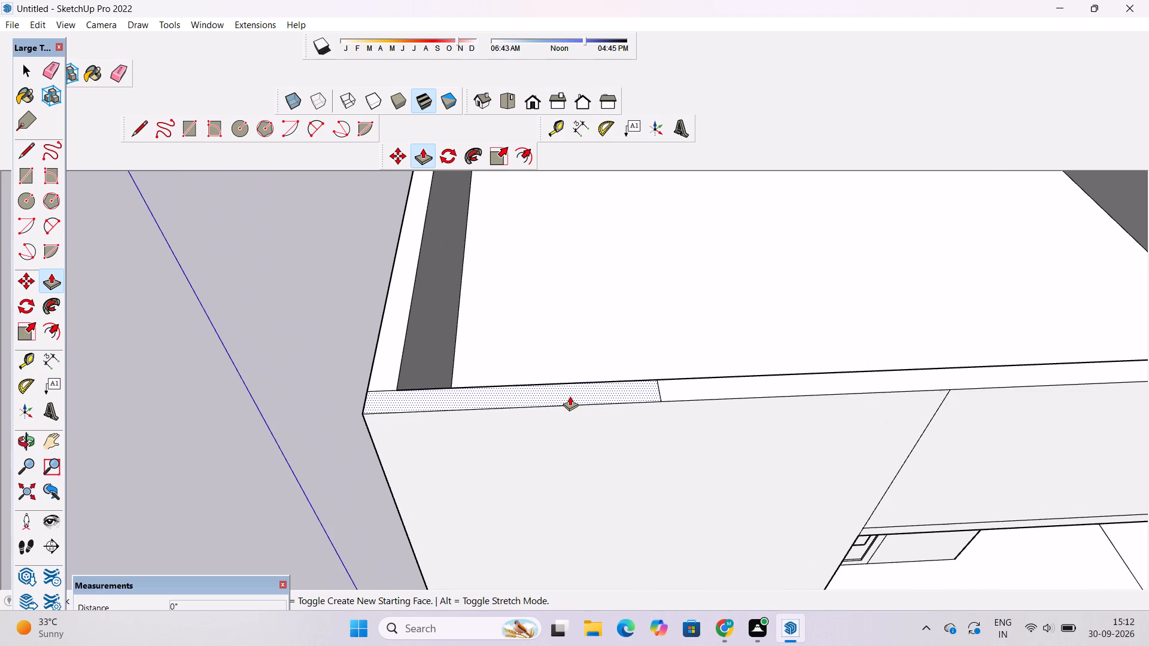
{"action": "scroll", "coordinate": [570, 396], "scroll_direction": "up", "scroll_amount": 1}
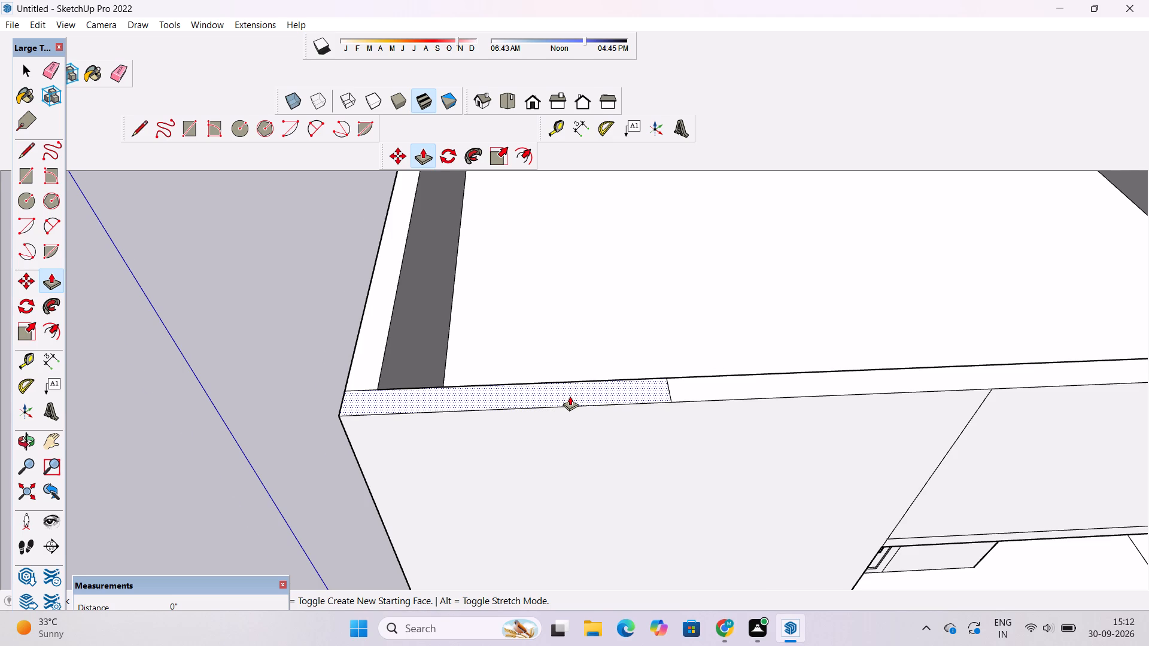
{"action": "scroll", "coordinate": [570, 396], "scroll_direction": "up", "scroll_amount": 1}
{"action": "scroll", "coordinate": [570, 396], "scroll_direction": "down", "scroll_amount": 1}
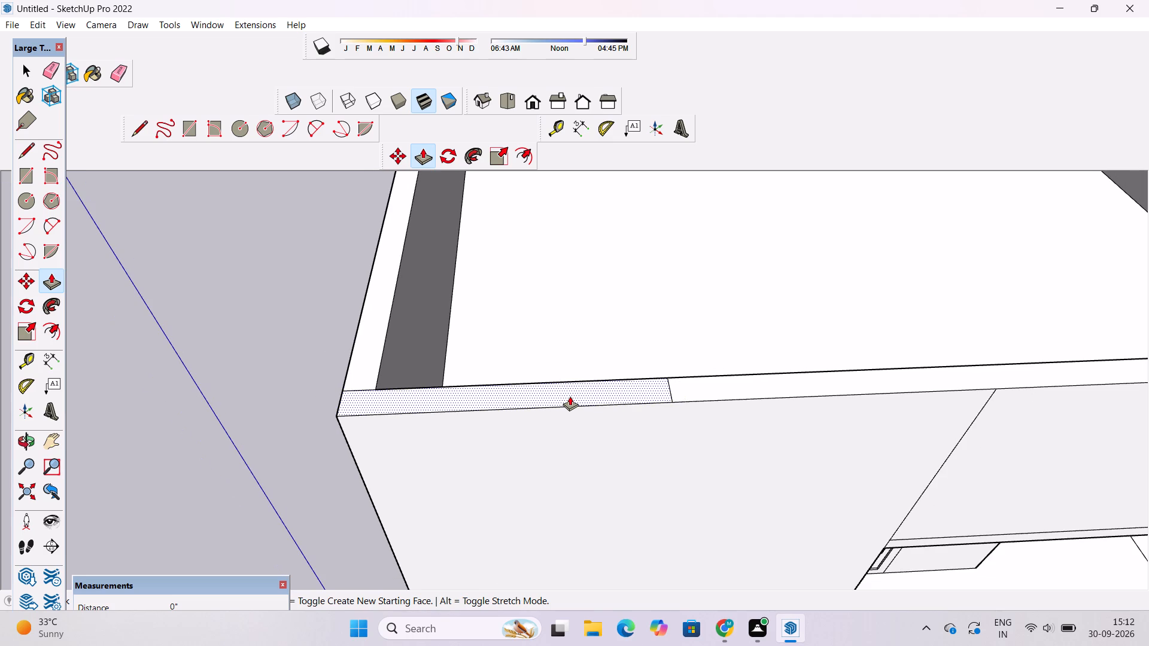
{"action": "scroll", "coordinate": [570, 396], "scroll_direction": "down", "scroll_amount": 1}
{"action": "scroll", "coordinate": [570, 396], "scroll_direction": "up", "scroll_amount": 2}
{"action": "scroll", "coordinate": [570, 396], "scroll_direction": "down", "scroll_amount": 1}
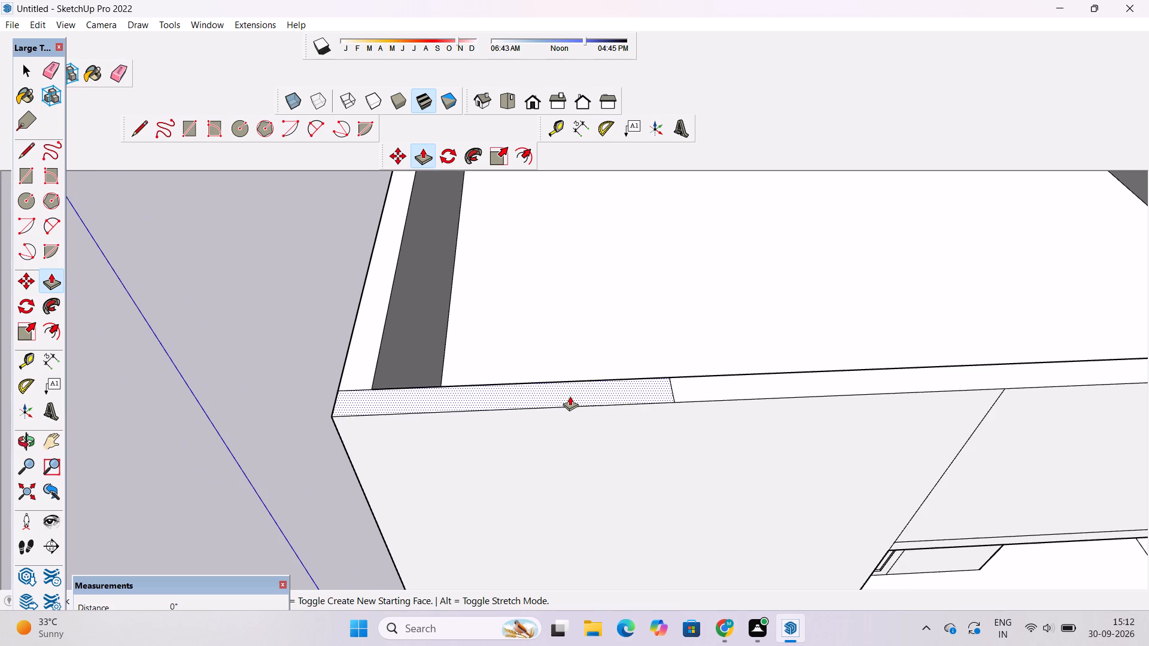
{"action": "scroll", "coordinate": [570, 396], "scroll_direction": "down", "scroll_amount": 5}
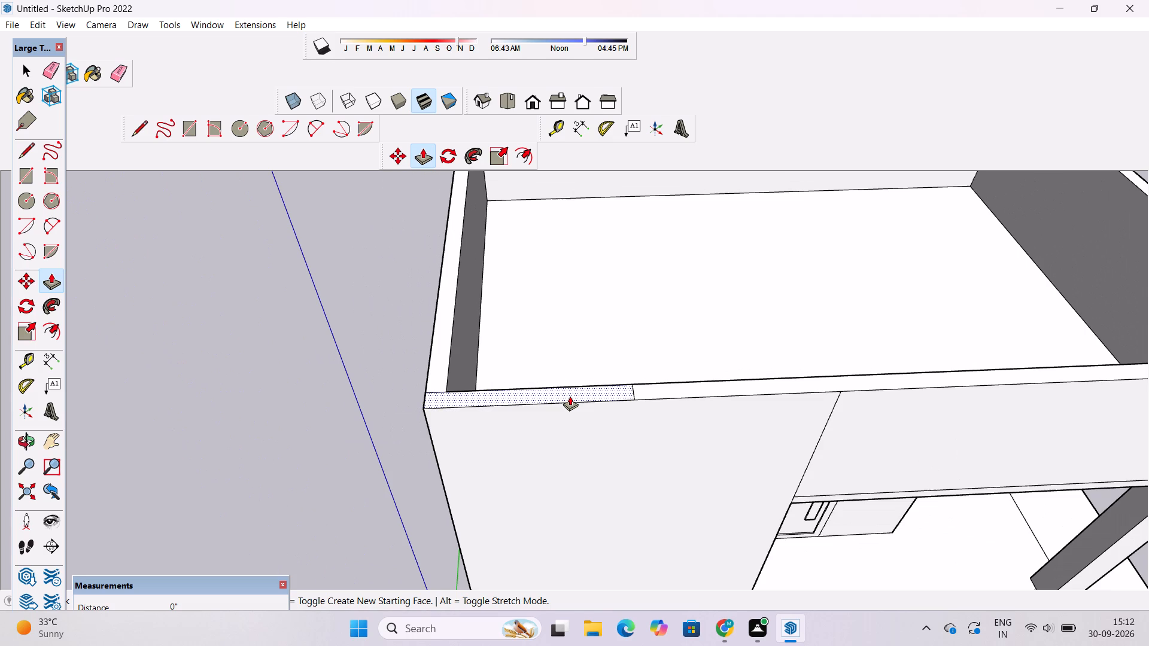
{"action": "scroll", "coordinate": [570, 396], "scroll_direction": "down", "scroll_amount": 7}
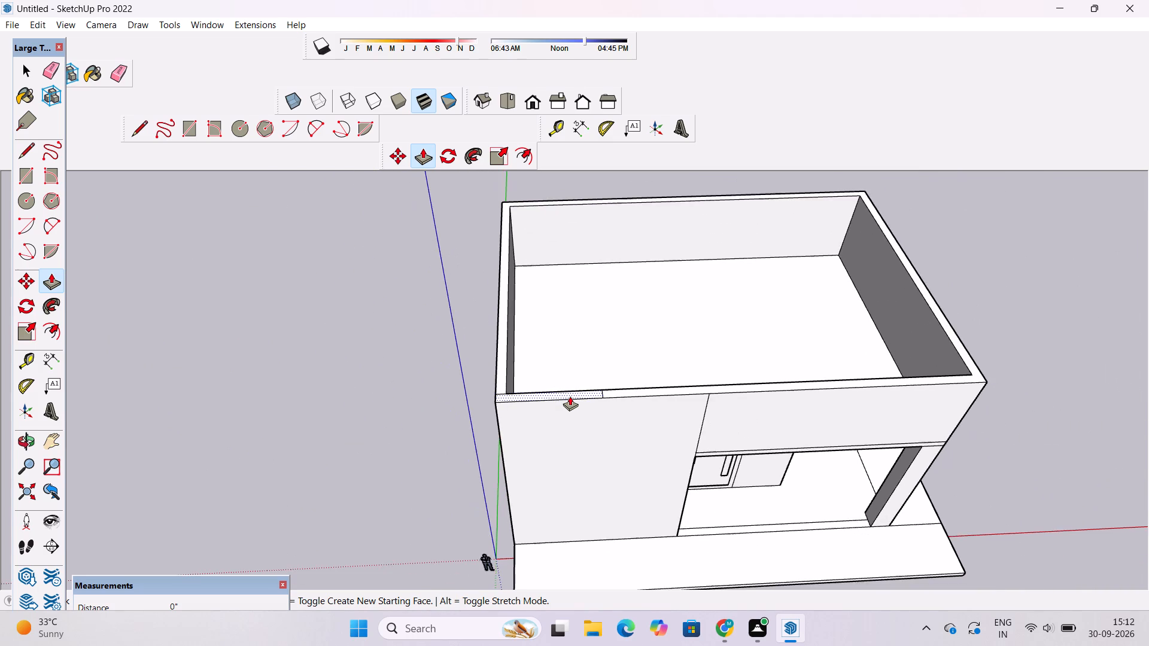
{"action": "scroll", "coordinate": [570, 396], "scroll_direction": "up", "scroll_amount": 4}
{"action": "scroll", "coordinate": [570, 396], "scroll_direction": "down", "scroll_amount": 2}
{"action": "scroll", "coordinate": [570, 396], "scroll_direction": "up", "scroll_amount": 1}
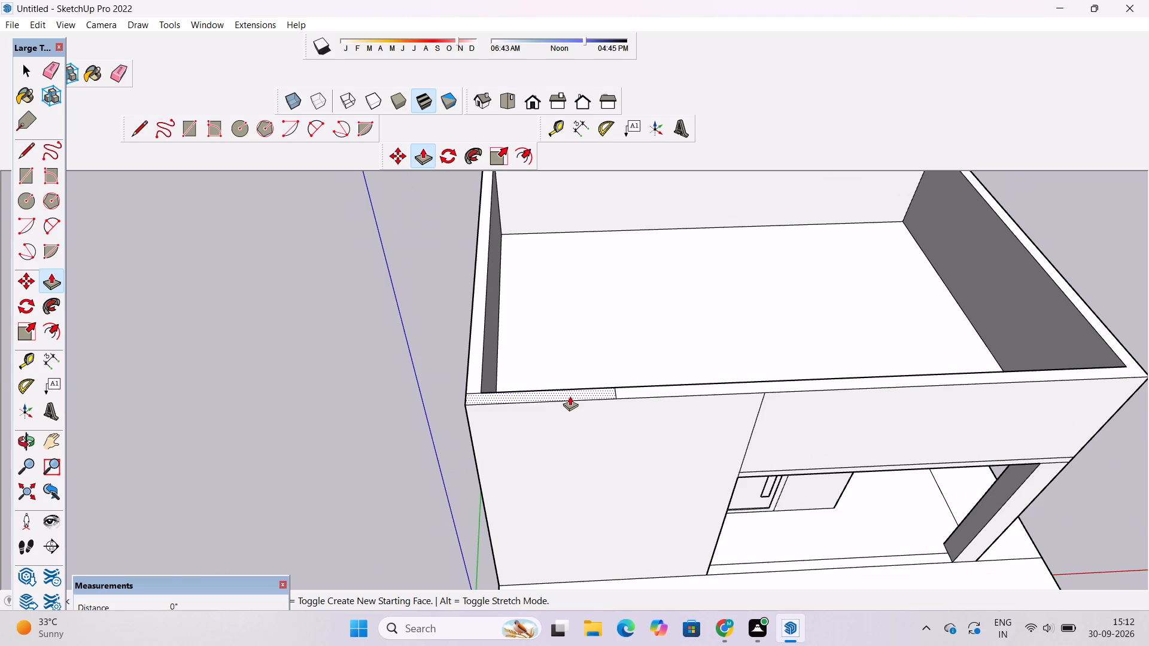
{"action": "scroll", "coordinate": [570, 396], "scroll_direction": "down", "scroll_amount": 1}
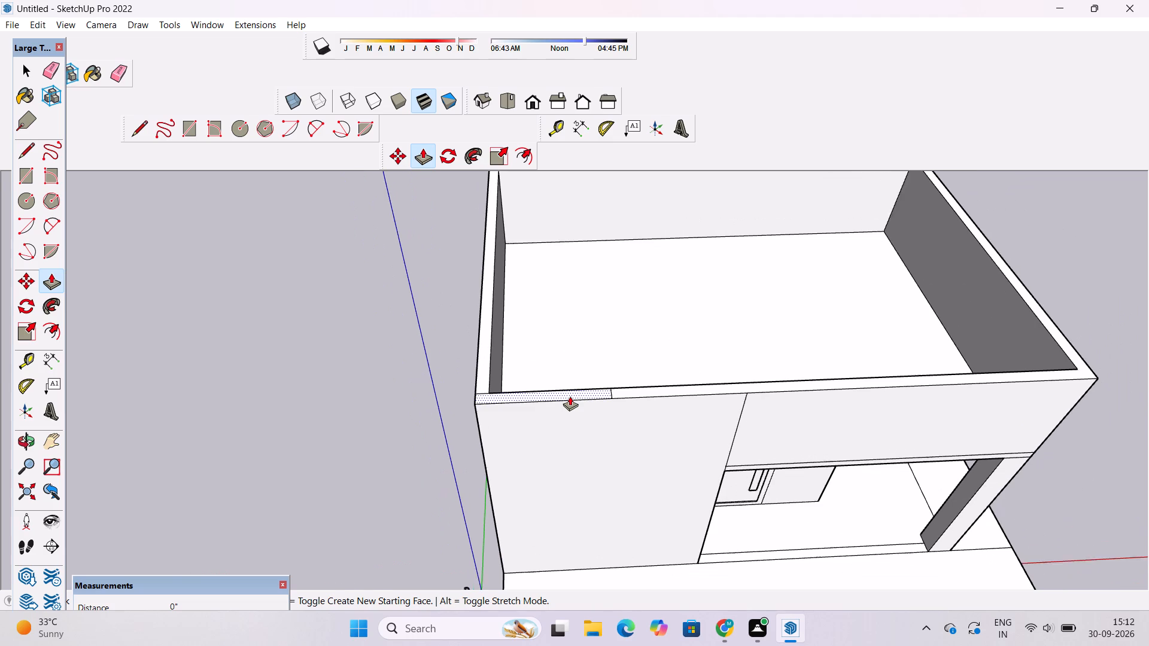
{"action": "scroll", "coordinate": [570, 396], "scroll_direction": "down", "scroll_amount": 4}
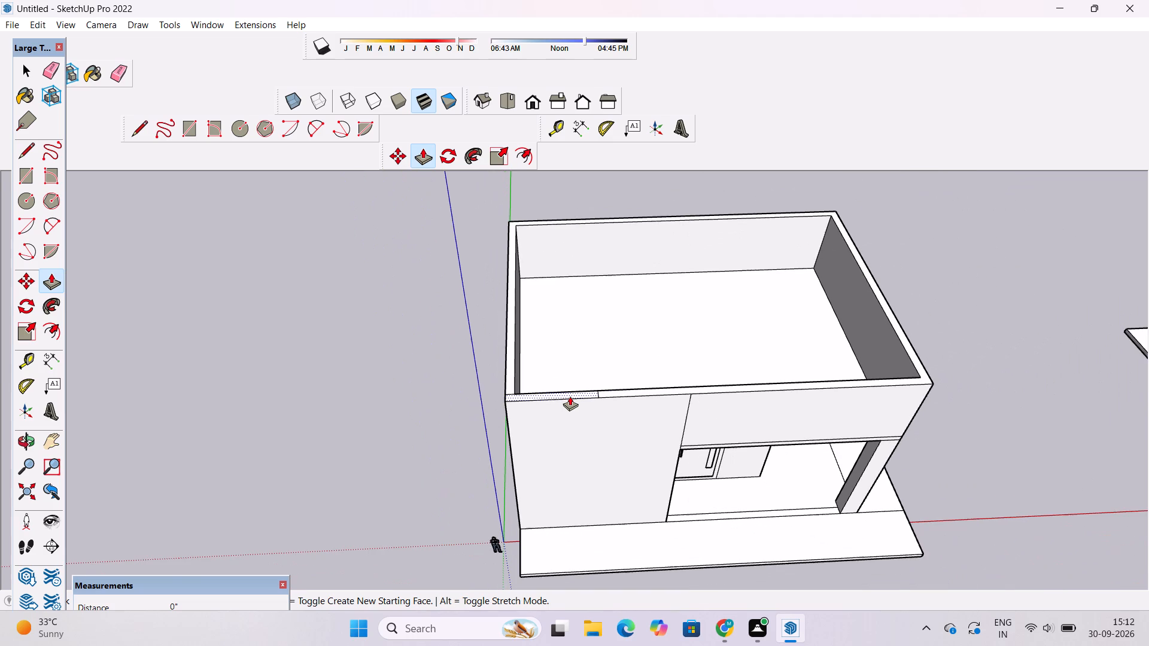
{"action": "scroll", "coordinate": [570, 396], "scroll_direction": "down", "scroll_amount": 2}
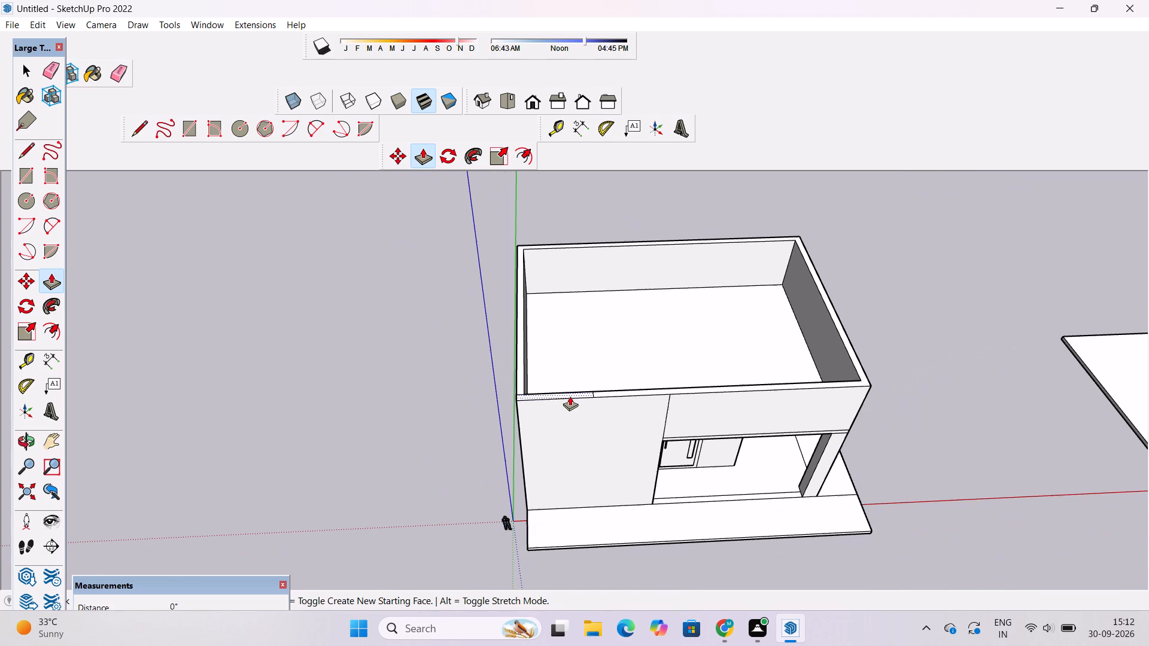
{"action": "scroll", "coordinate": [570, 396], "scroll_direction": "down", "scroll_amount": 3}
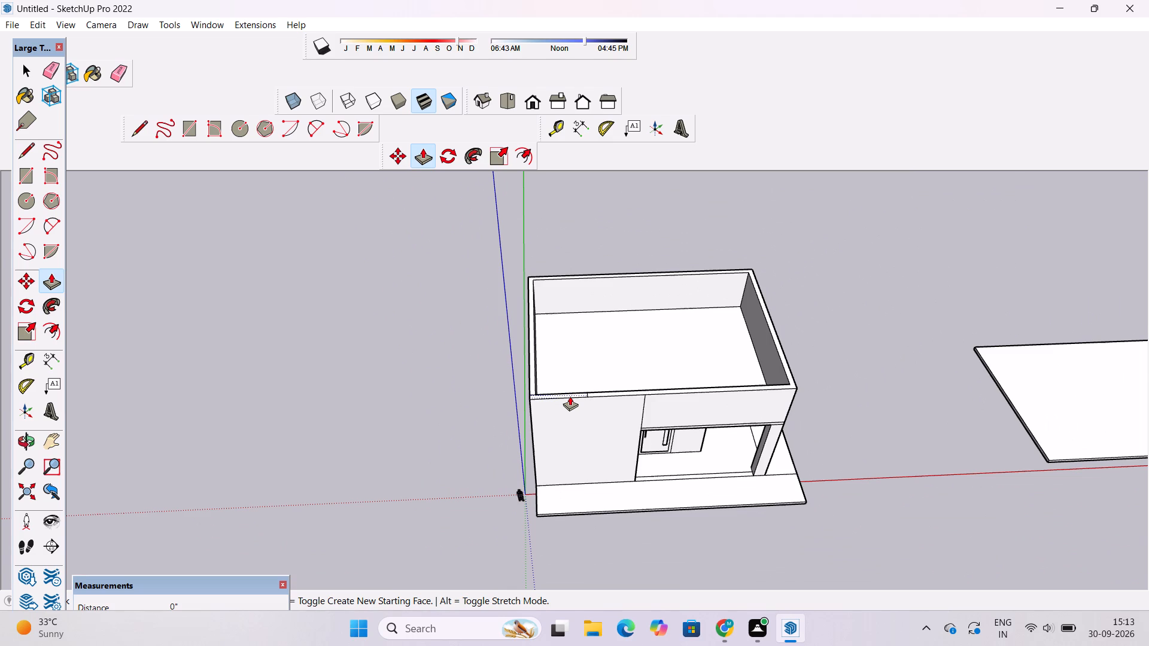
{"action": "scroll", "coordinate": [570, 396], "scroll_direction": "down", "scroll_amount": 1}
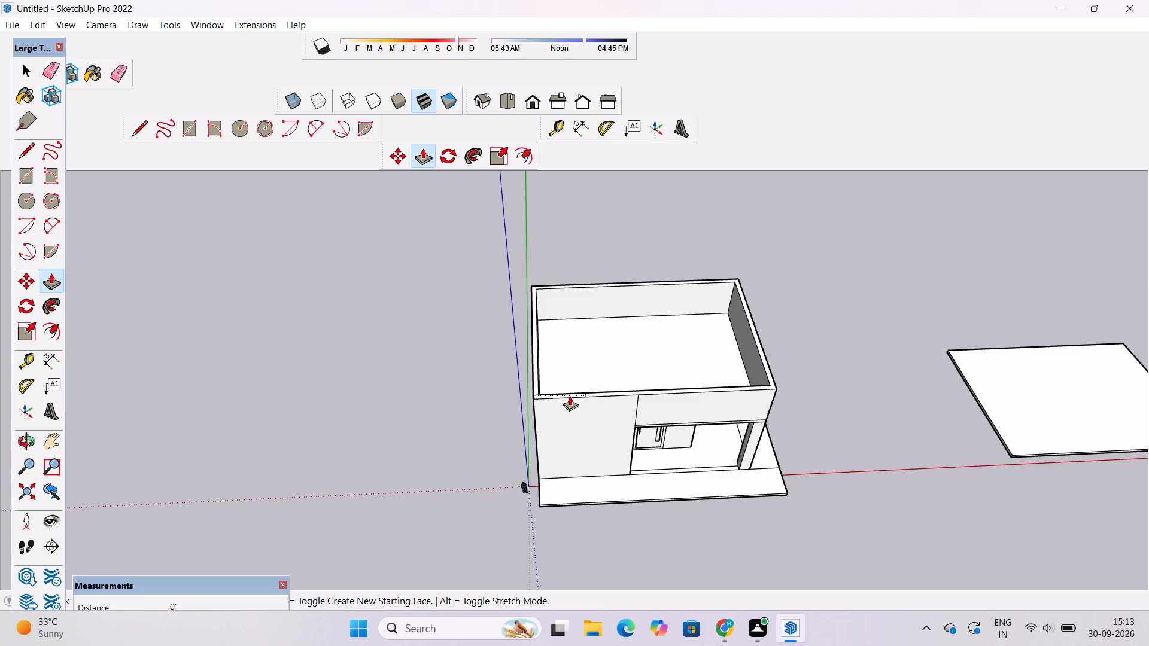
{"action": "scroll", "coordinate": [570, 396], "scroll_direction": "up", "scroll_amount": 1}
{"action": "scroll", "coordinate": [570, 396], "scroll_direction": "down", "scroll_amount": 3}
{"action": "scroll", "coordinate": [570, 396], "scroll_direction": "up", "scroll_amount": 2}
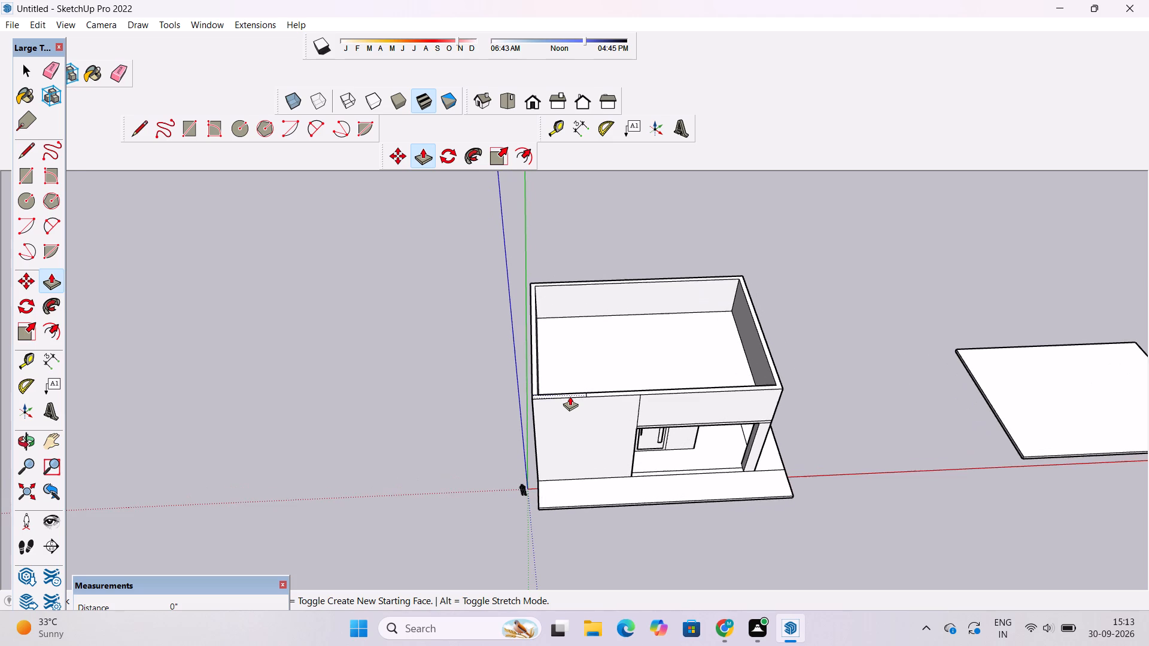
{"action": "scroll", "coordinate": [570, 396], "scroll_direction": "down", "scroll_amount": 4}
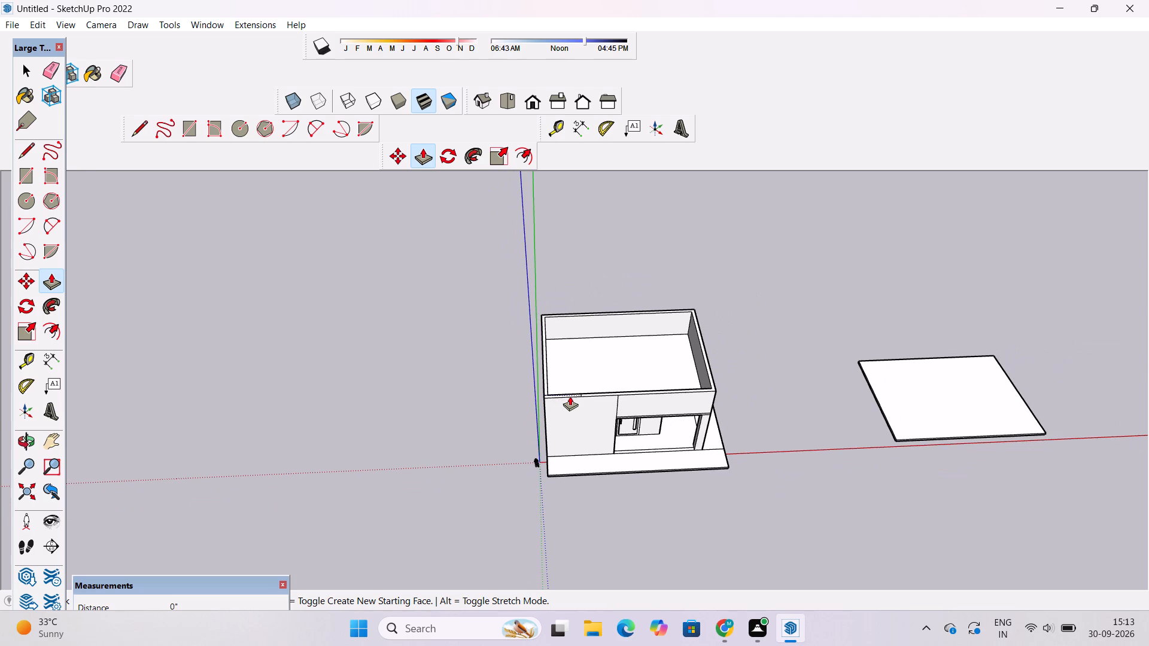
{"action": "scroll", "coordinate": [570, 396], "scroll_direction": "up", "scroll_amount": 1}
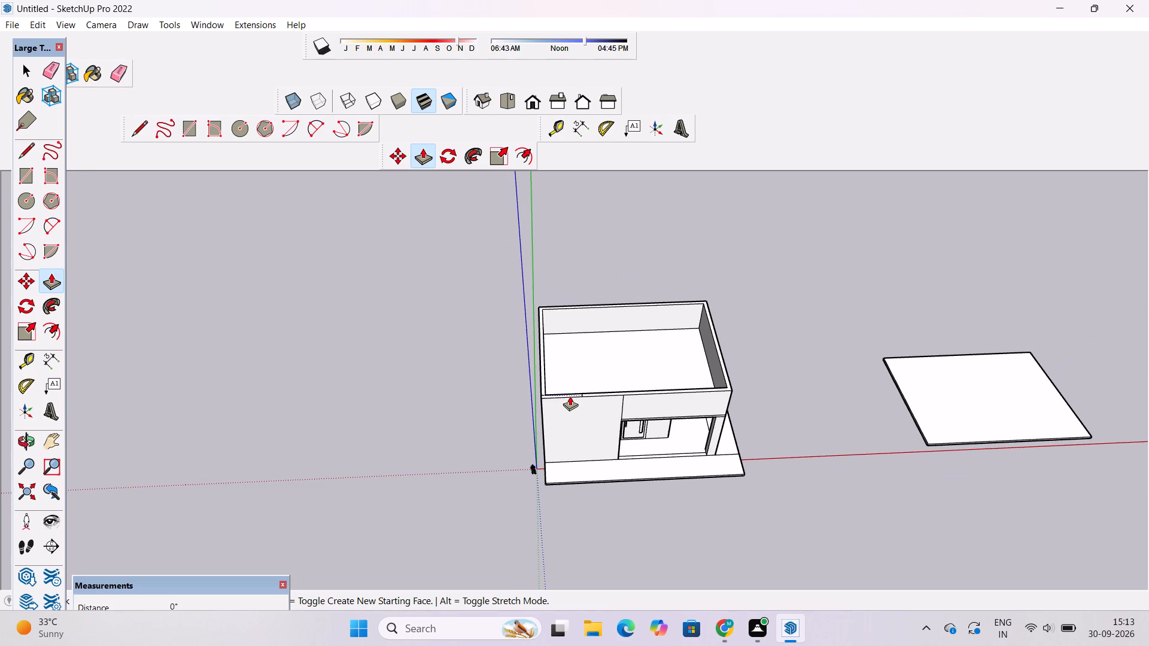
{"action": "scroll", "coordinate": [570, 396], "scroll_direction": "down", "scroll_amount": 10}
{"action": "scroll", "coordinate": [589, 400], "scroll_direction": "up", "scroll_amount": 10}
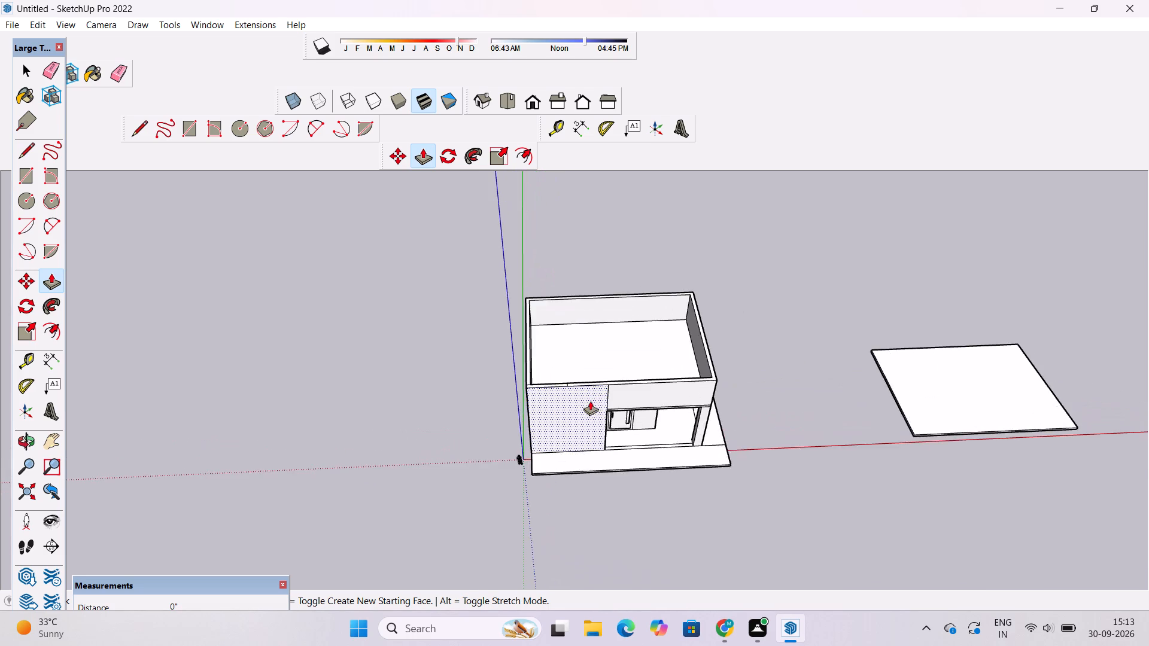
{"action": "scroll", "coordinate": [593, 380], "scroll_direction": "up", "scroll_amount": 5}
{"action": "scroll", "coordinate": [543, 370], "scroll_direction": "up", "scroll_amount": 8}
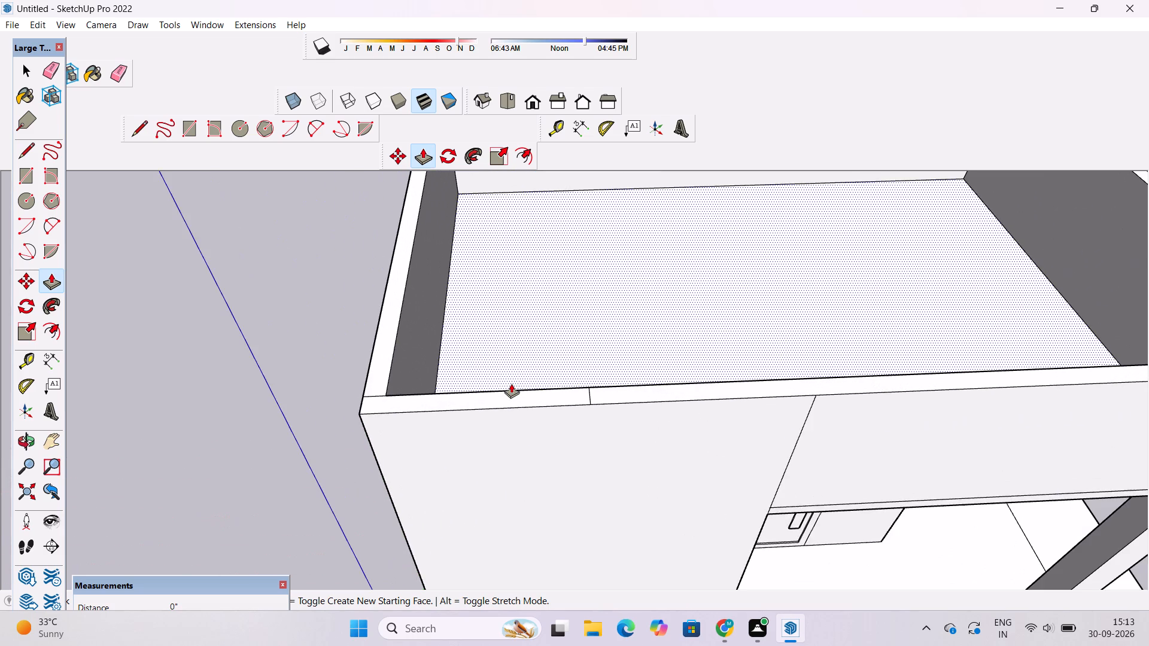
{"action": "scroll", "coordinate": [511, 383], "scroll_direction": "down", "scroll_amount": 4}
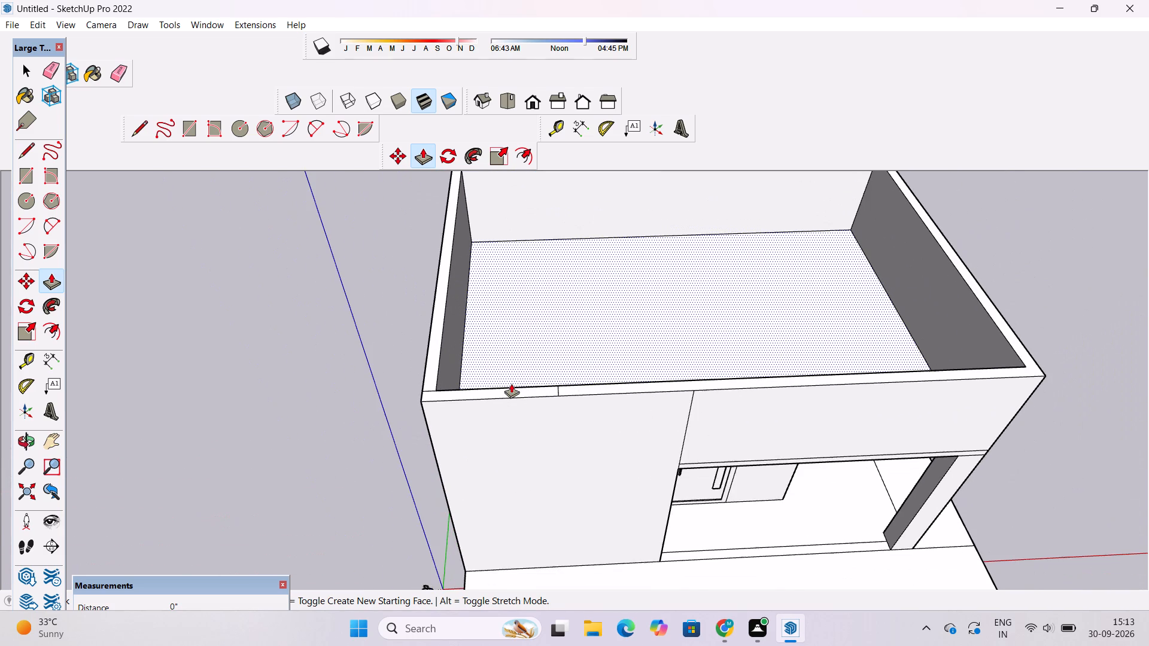
Raise the corner section of the front parapet's top by 9' with Push/Pull.
{"action": "scroll", "coordinate": [511, 383], "scroll_direction": "up", "scroll_amount": 2}
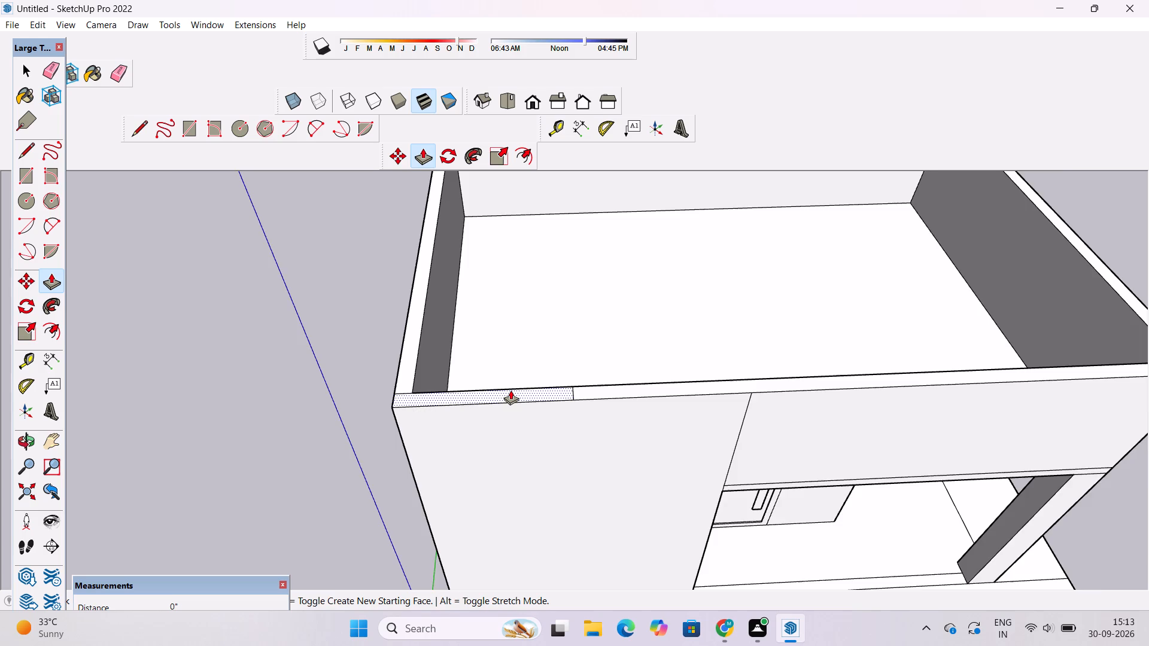
{"action": "scroll", "coordinate": [510, 392], "scroll_direction": "up", "scroll_amount": 4}
{"action": "left_click", "coordinate": [509, 394]}
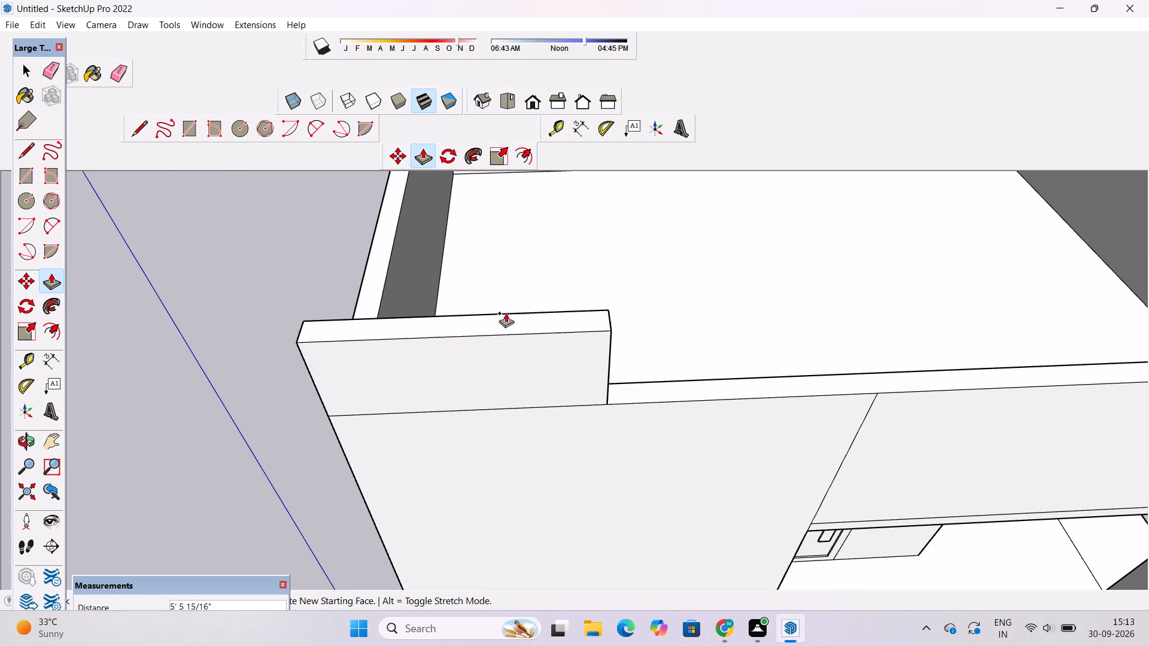
{"action": "key", "text": "o"}
{"action": "left_click_drag", "start_coordinate": [530, 424], "coordinate": [519, 311]}
{"action": "scroll", "coordinate": [519, 311], "scroll_direction": "down", "scroll_amount": 5}
{"action": "left_click_drag", "start_coordinate": [521, 342], "coordinate": [554, 453], "text": "shift"}
{"action": "scroll", "coordinate": [554, 443], "scroll_direction": "down", "scroll_amount": 3}
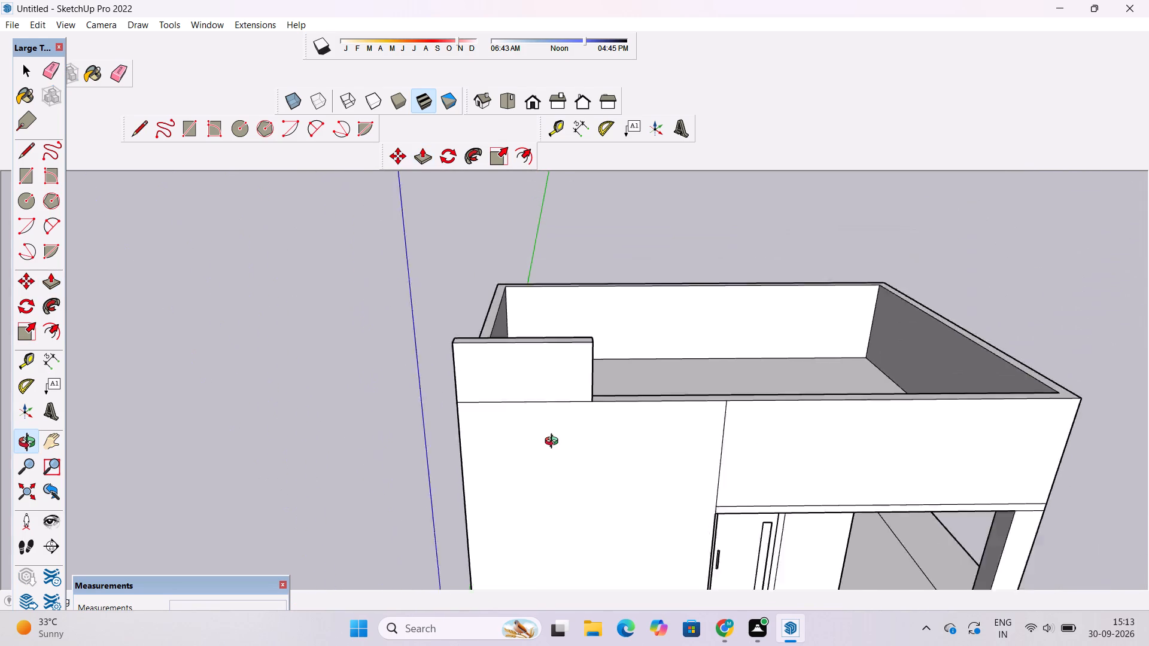
{"action": "scroll", "coordinate": [554, 443], "scroll_direction": "down", "scroll_amount": 3}
{"action": "left_click_drag", "start_coordinate": [513, 402], "coordinate": [729, 390]}
{"action": "scroll", "coordinate": [658, 390], "scroll_direction": "up", "scroll_amount": 9}
{"action": "left_click_drag", "start_coordinate": [657, 380], "coordinate": [664, 432], "text": "shift"}
{"action": "left_click_drag", "start_coordinate": [667, 431], "coordinate": [541, 499], "text": "shift"}
{"action": "scroll", "coordinate": [534, 480], "scroll_direction": "down", "scroll_amount": 5}
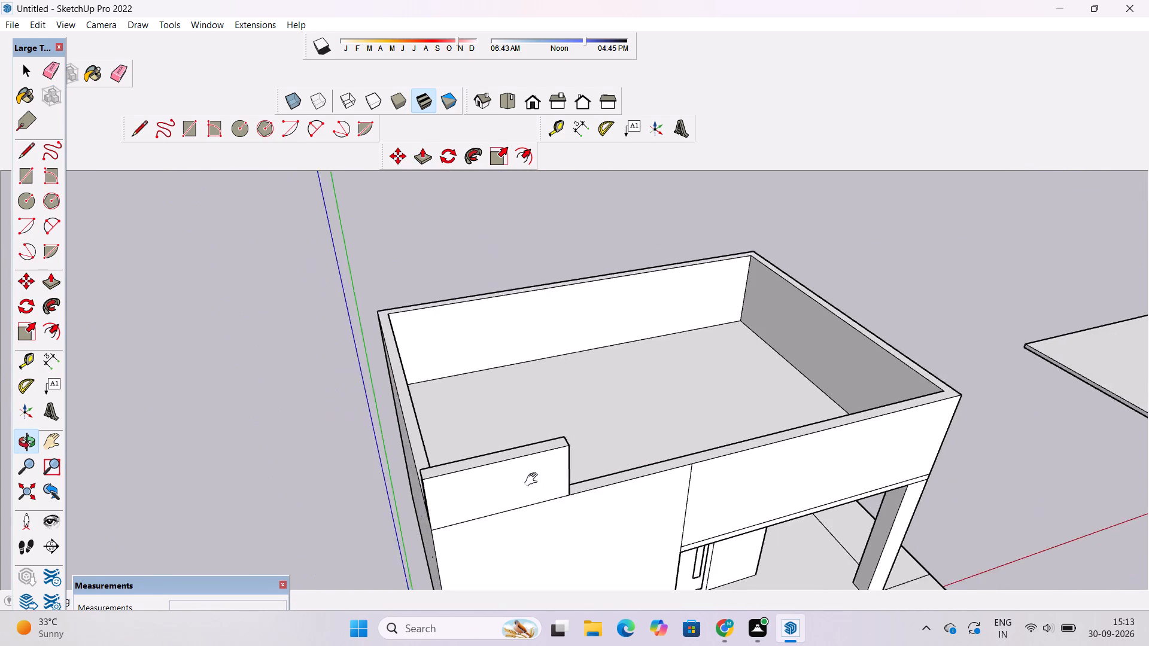
{"action": "left_click_drag", "start_coordinate": [533, 456], "coordinate": [543, 383], "text": "shift"}
{"action": "scroll", "coordinate": [549, 377], "scroll_direction": "up", "scroll_amount": 4}
{"action": "left_click", "coordinate": [549, 377]}
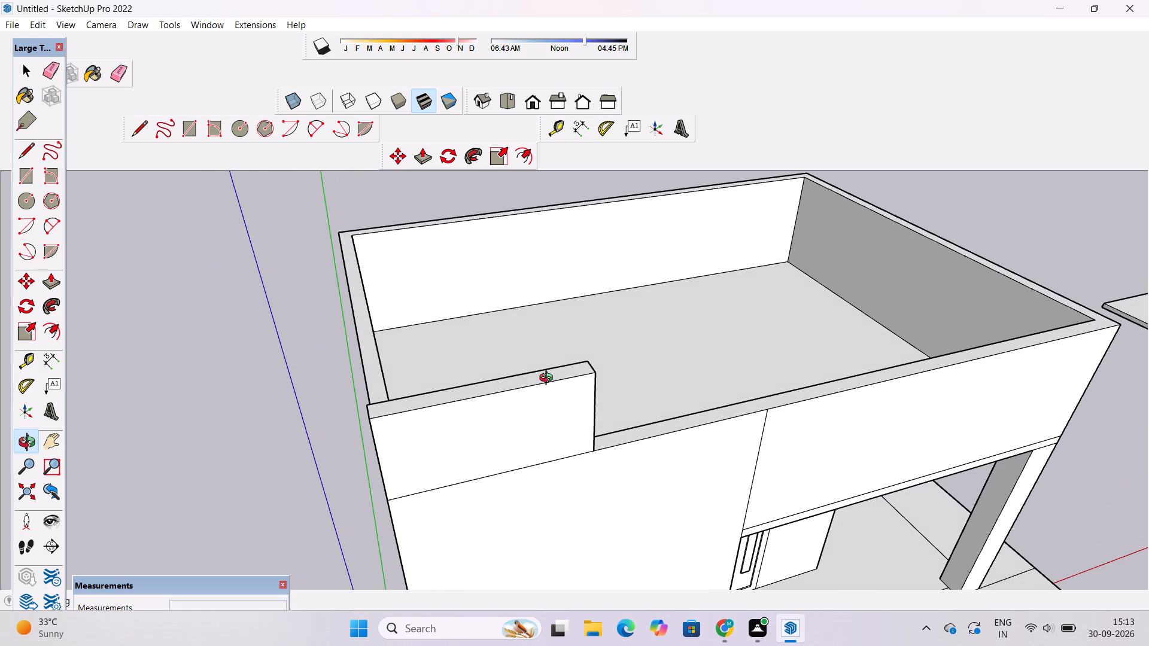
{"action": "scroll", "coordinate": [549, 379], "scroll_direction": "up", "scroll_amount": 3}
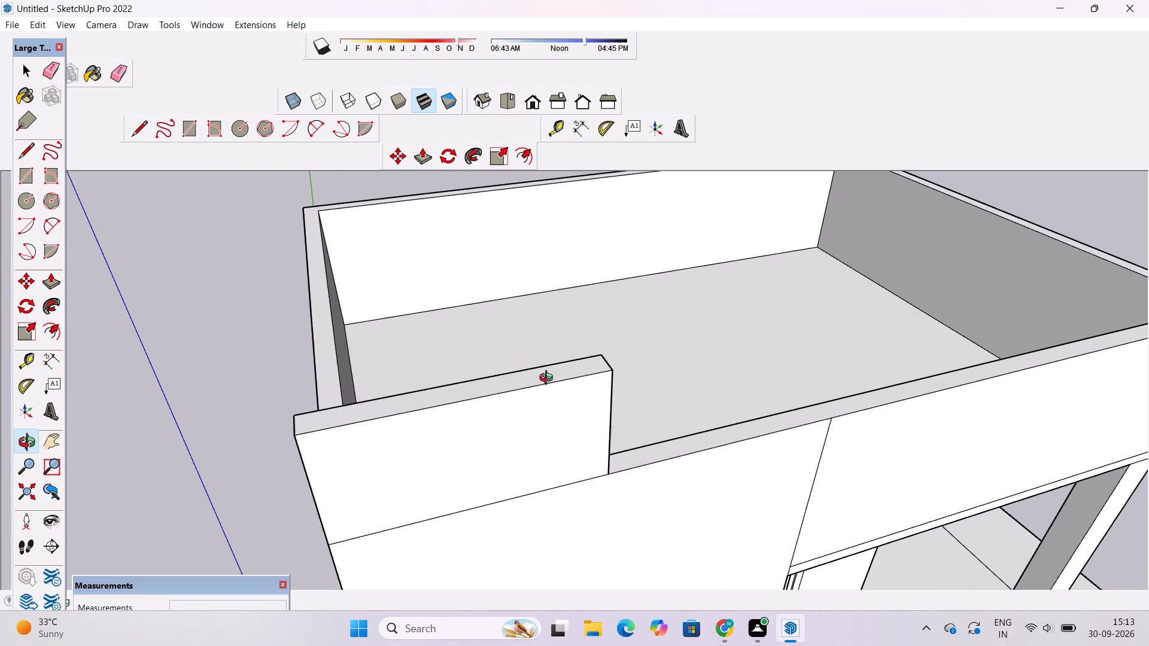
{"action": "scroll", "coordinate": [549, 379], "scroll_direction": "down", "scroll_amount": 1}
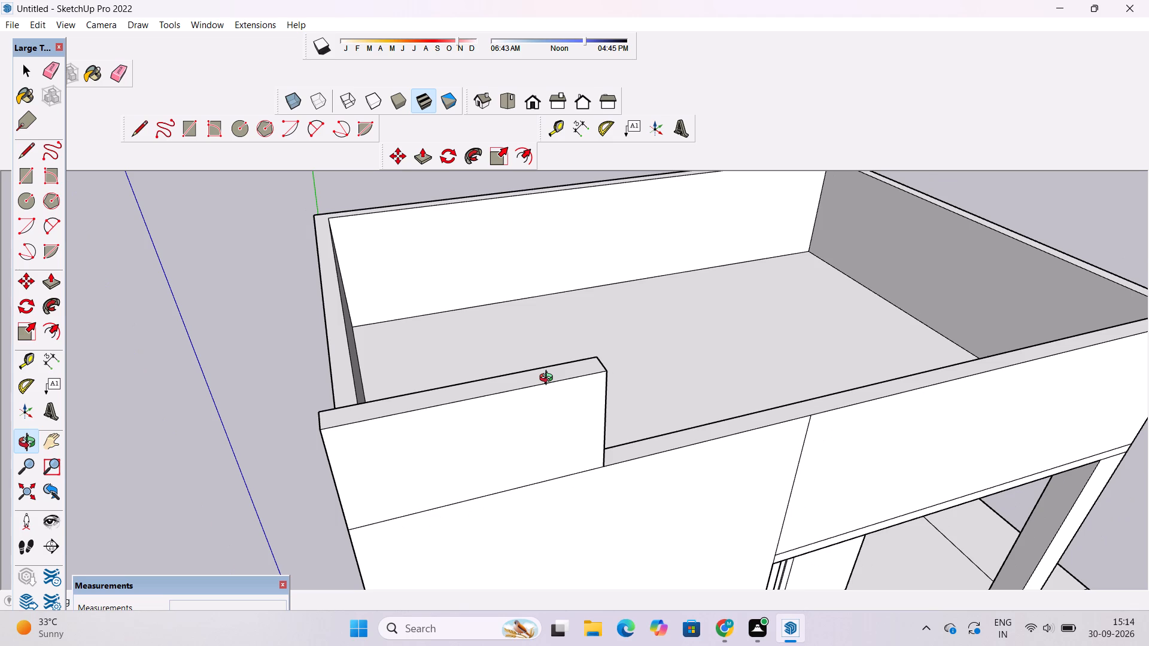
{"action": "scroll", "coordinate": [549, 379], "scroll_direction": "down", "scroll_amount": 3}
{"action": "left_click_drag", "start_coordinate": [548, 382], "coordinate": [425, 349]}
{"action": "left_click_drag", "start_coordinate": [424, 349], "coordinate": [434, 379]}
{"action": "left_click_drag", "start_coordinate": [435, 386], "coordinate": [473, 382], "text": "shift"}
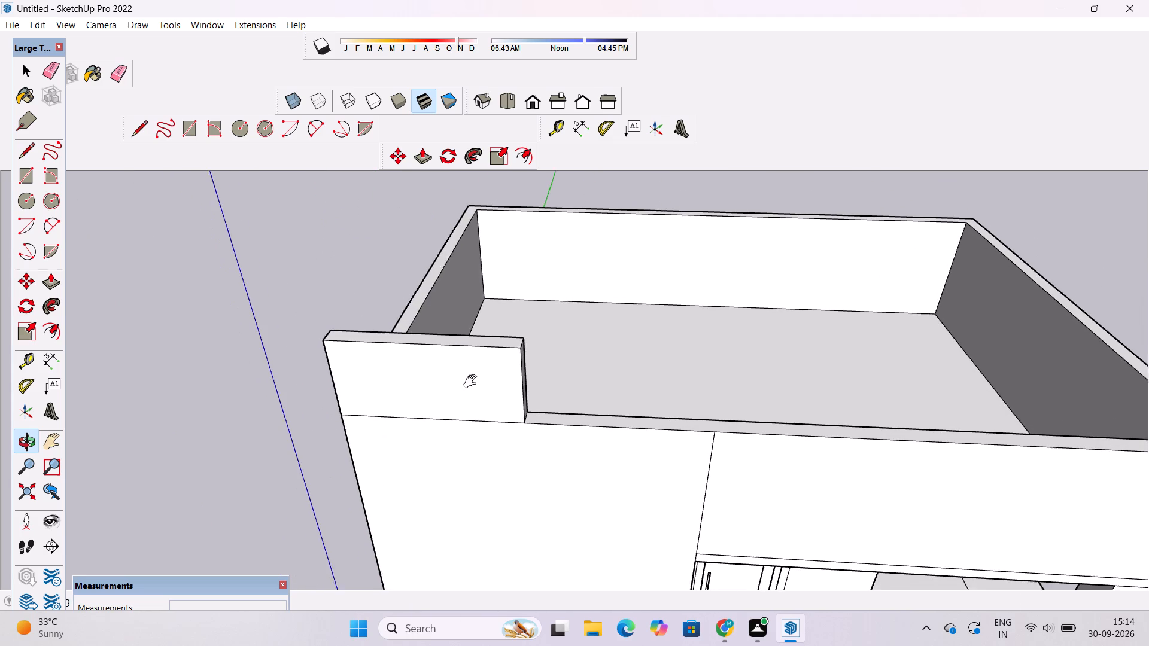
{"action": "left_click_drag", "start_coordinate": [473, 382], "coordinate": [478, 382], "text": "shift"}
{"action": "key", "text": "p"}
{"action": "scroll", "coordinate": [496, 330], "scroll_direction": "down", "scroll_amount": 3}
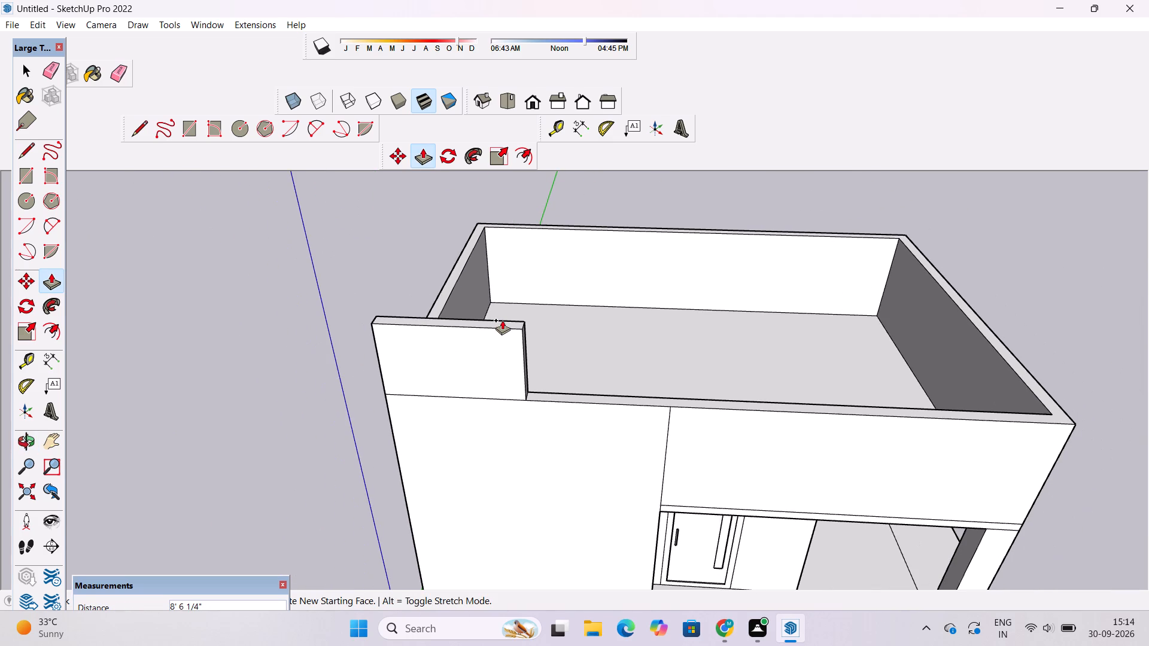
{"action": "type", "text": "9'"}
{"action": "key", "text": "Return"}
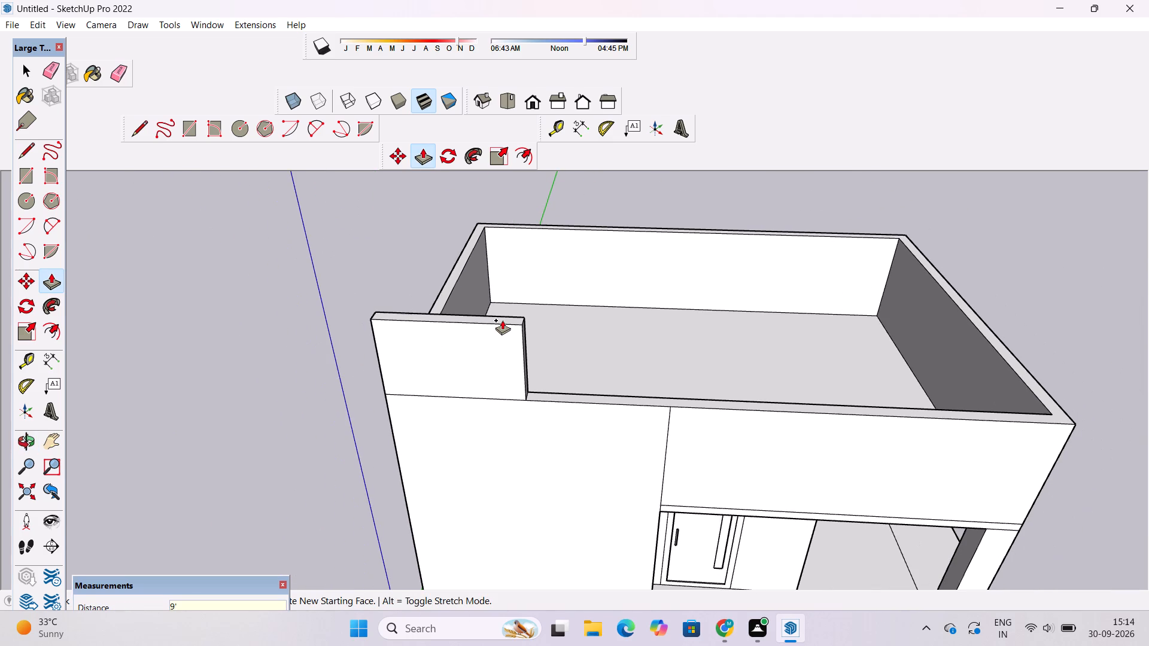
Examine the raised corner wall section on the front parapet from the front, the side and above.
{"action": "key", "text": "o"}
{"action": "scroll", "coordinate": [506, 324], "scroll_direction": "down", "scroll_amount": 4}
{"action": "left_click_drag", "start_coordinate": [518, 391], "coordinate": [531, 315]}
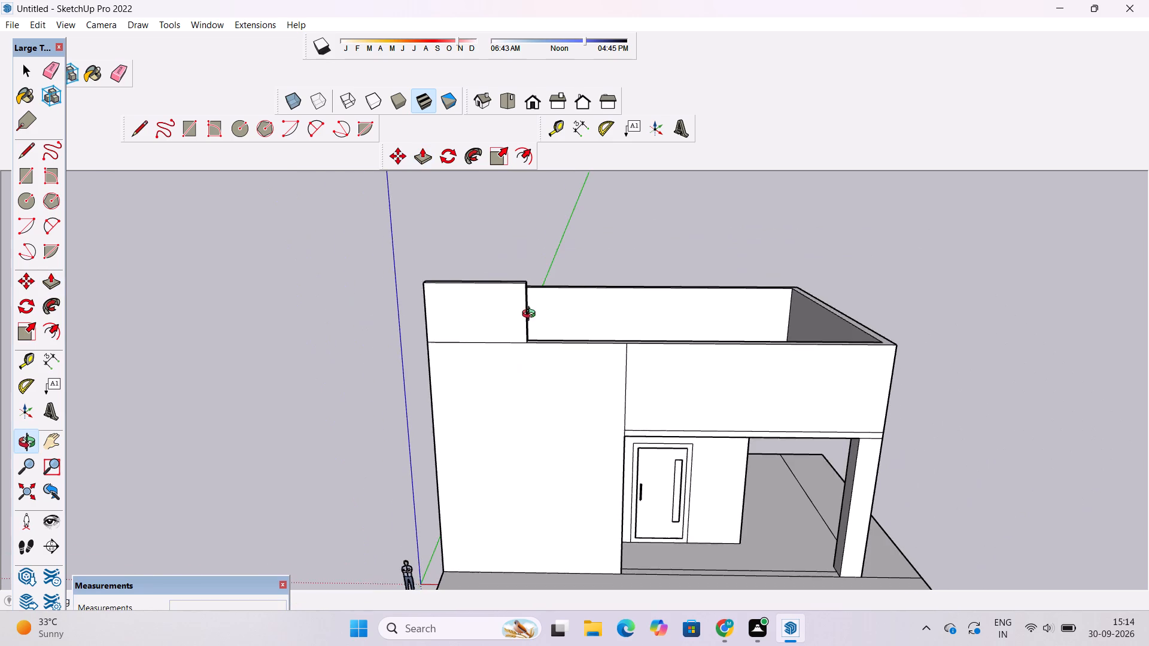
{"action": "scroll", "coordinate": [547, 312], "scroll_direction": "down", "scroll_amount": 3}
{"action": "left_click_drag", "start_coordinate": [548, 315], "coordinate": [563, 353], "text": "shift"}
{"action": "scroll", "coordinate": [535, 398], "scroll_direction": "up", "scroll_amount": 3}
{"action": "left_click_drag", "start_coordinate": [533, 394], "coordinate": [662, 397]}
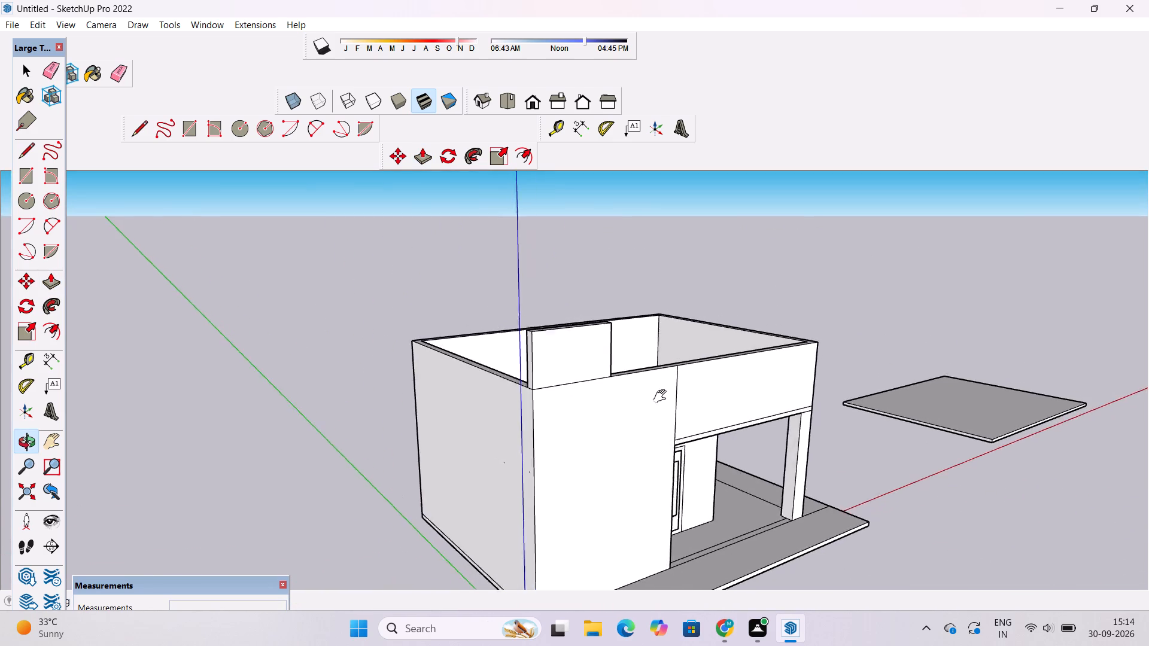
{"action": "left_click_drag", "start_coordinate": [662, 397], "coordinate": [479, 437]}
{"action": "left_click_drag", "start_coordinate": [478, 437], "coordinate": [481, 415], "text": "shift"}
{"action": "scroll", "coordinate": [490, 409], "scroll_direction": "down", "scroll_amount": 1}
{"action": "left_click_drag", "start_coordinate": [508, 407], "coordinate": [497, 398]}
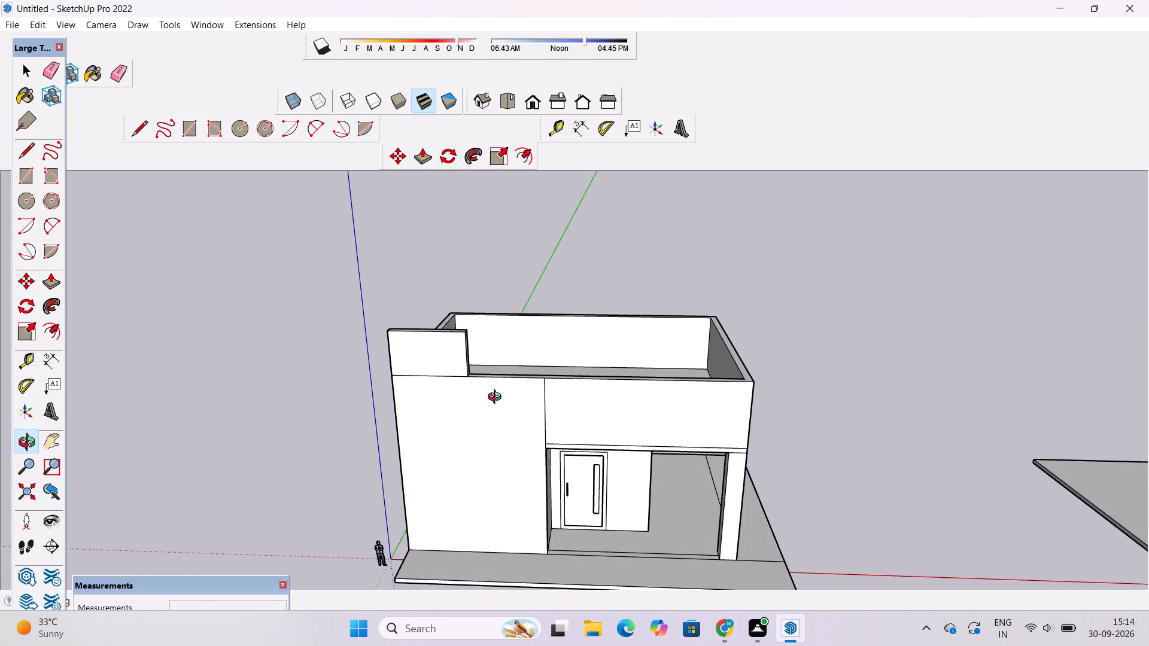
{"action": "left_click_drag", "start_coordinate": [497, 398], "coordinate": [520, 413], "text": "shift"}
{"action": "scroll", "coordinate": [520, 413], "scroll_direction": "up", "scroll_amount": 1}
{"action": "left_click_drag", "start_coordinate": [520, 414], "coordinate": [526, 385]}
{"action": "left_click_drag", "start_coordinate": [527, 384], "coordinate": [527, 389], "text": "shift"}
{"action": "scroll", "coordinate": [527, 389], "scroll_direction": "up", "scroll_amount": 3}
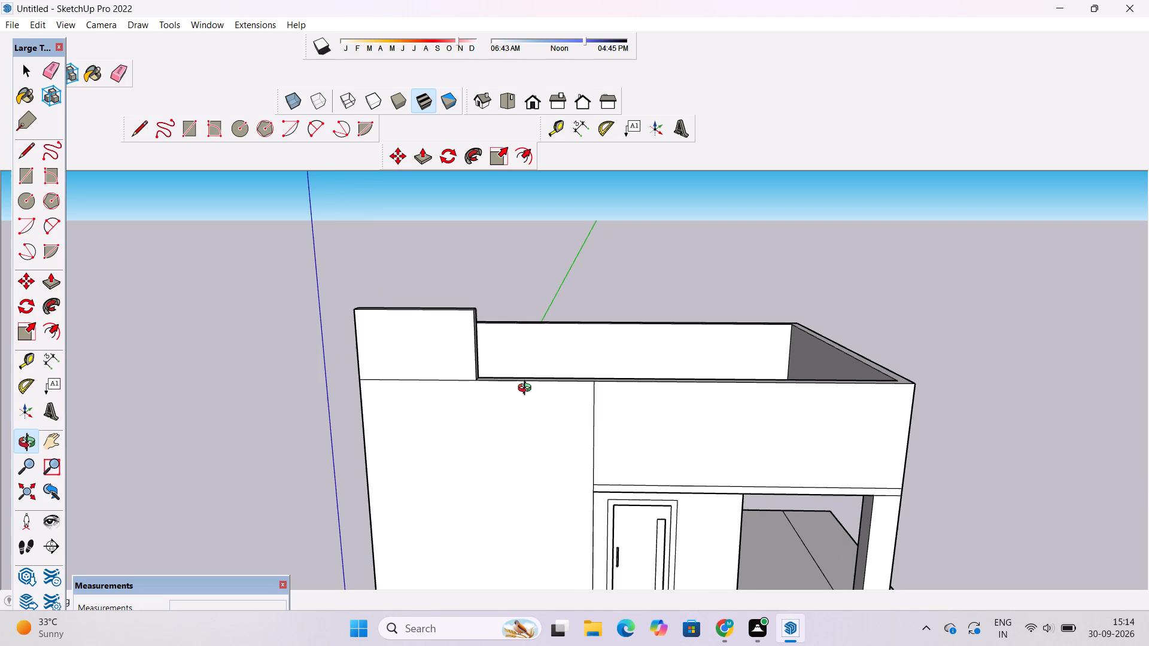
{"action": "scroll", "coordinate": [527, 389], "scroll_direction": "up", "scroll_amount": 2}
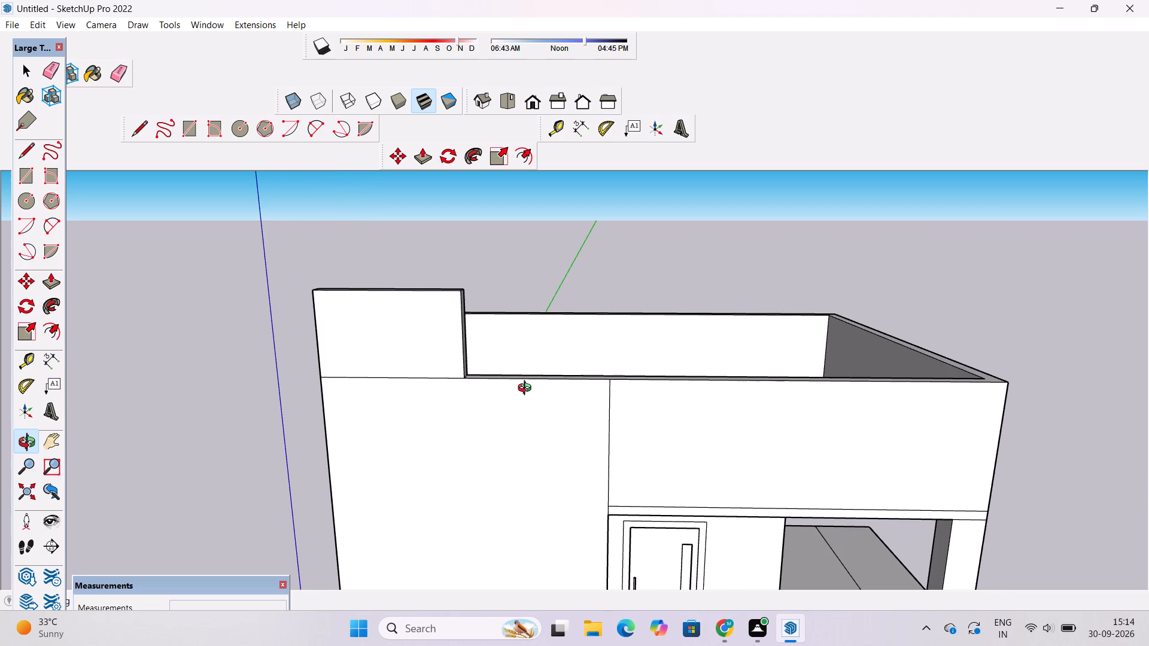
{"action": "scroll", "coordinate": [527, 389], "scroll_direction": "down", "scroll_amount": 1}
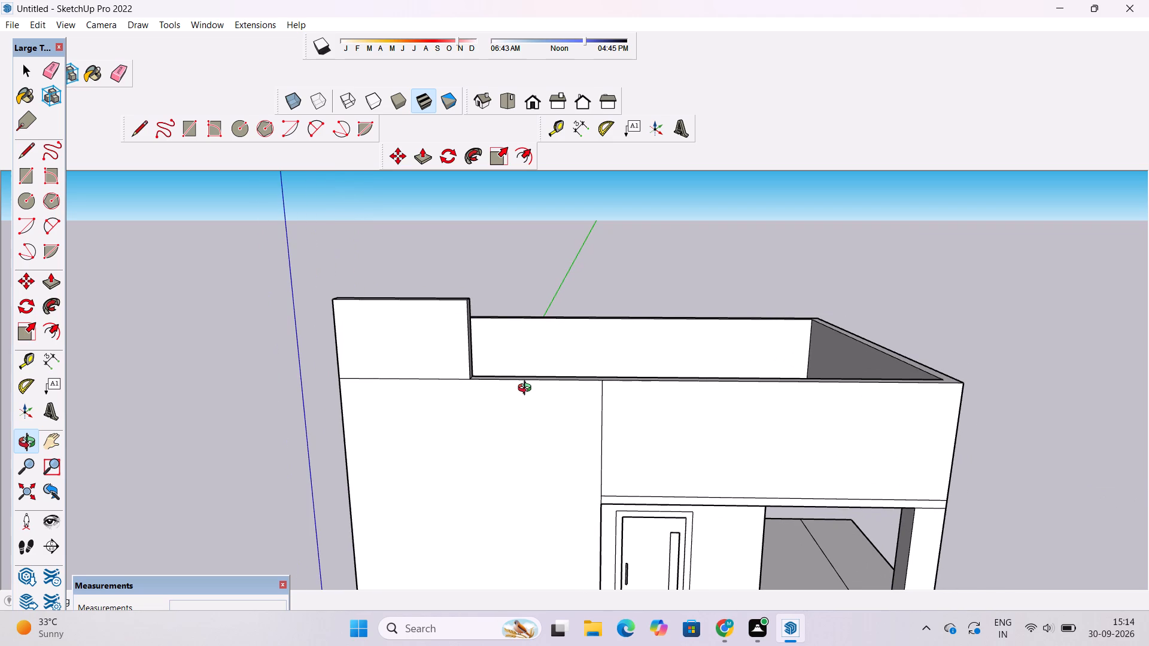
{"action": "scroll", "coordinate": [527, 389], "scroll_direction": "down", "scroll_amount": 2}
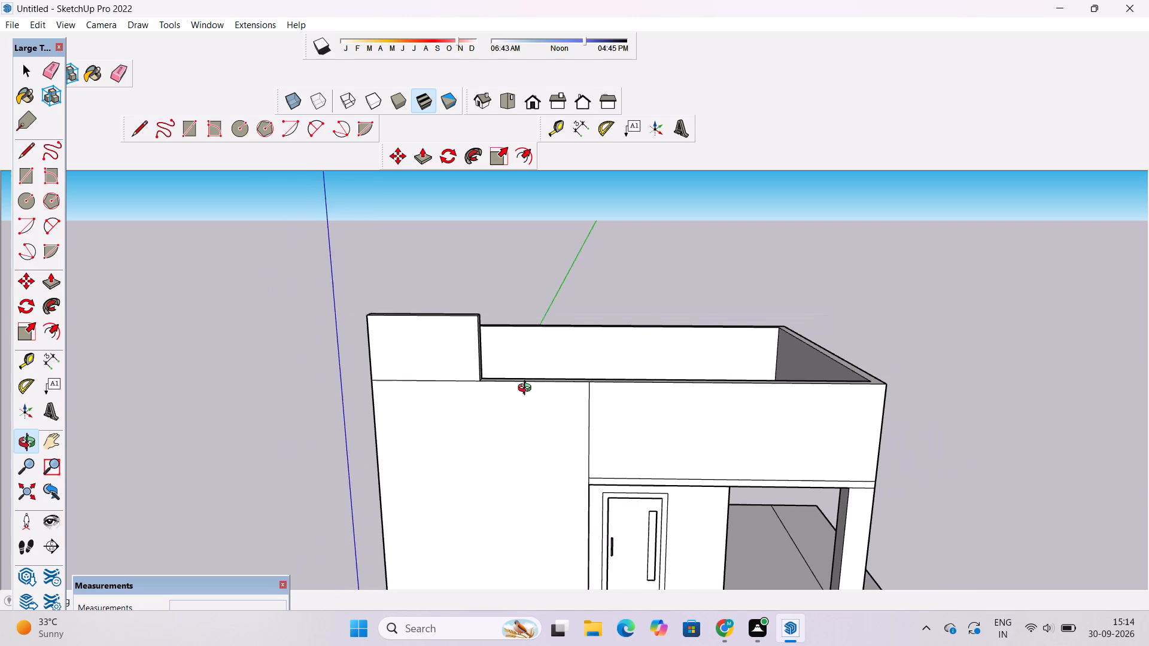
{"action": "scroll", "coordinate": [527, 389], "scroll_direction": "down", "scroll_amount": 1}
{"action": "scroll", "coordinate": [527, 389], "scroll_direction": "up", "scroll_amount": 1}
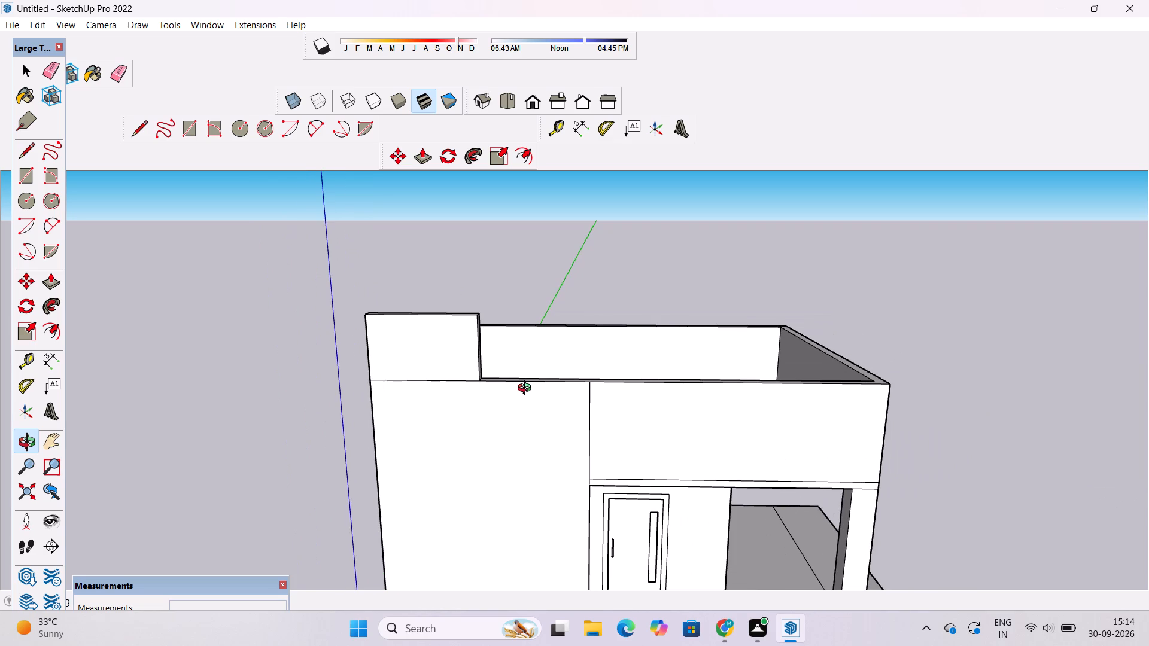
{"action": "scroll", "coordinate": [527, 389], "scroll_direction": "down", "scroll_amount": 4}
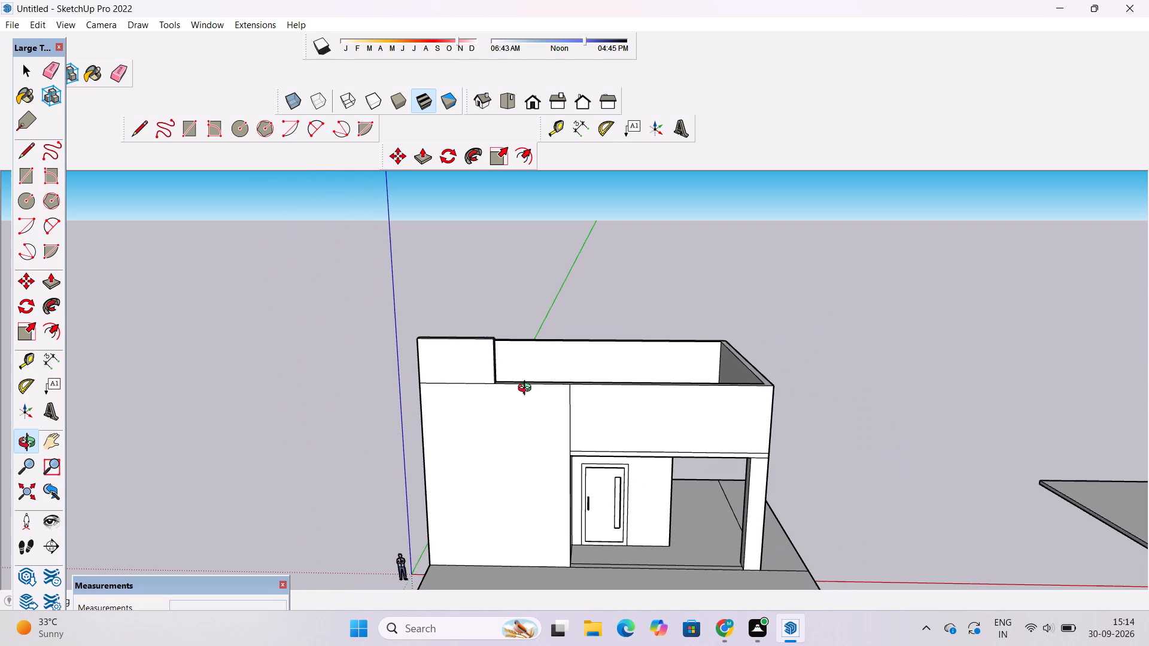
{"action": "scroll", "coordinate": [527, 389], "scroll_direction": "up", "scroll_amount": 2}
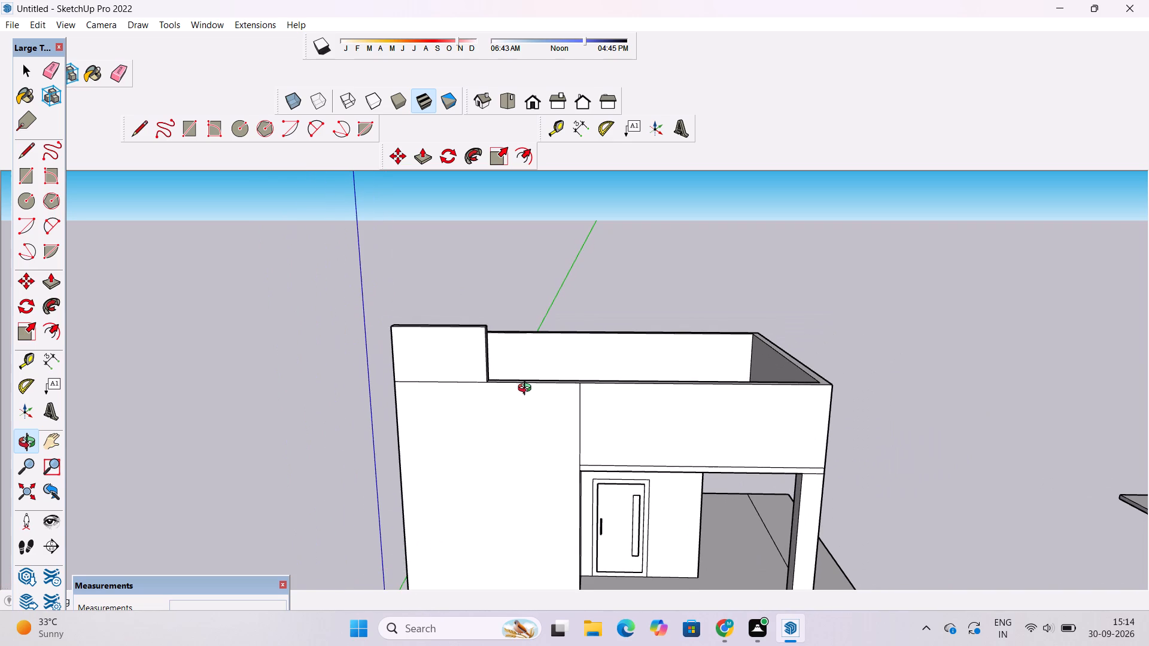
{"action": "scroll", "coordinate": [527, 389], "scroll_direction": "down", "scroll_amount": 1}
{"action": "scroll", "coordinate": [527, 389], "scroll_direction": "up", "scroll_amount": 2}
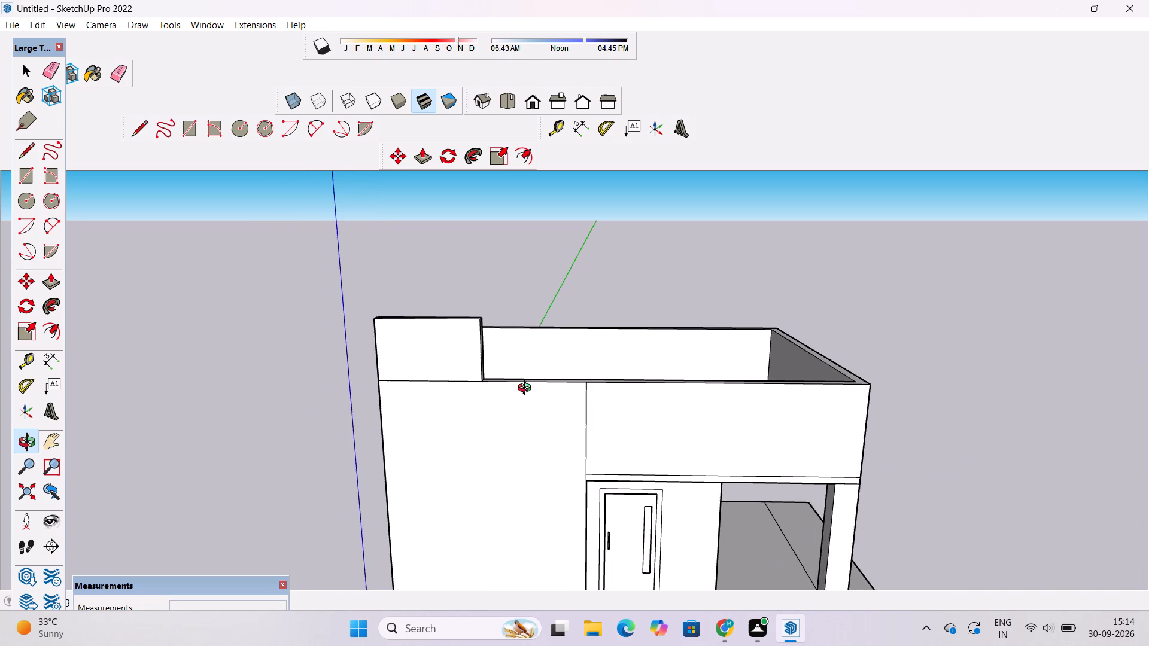
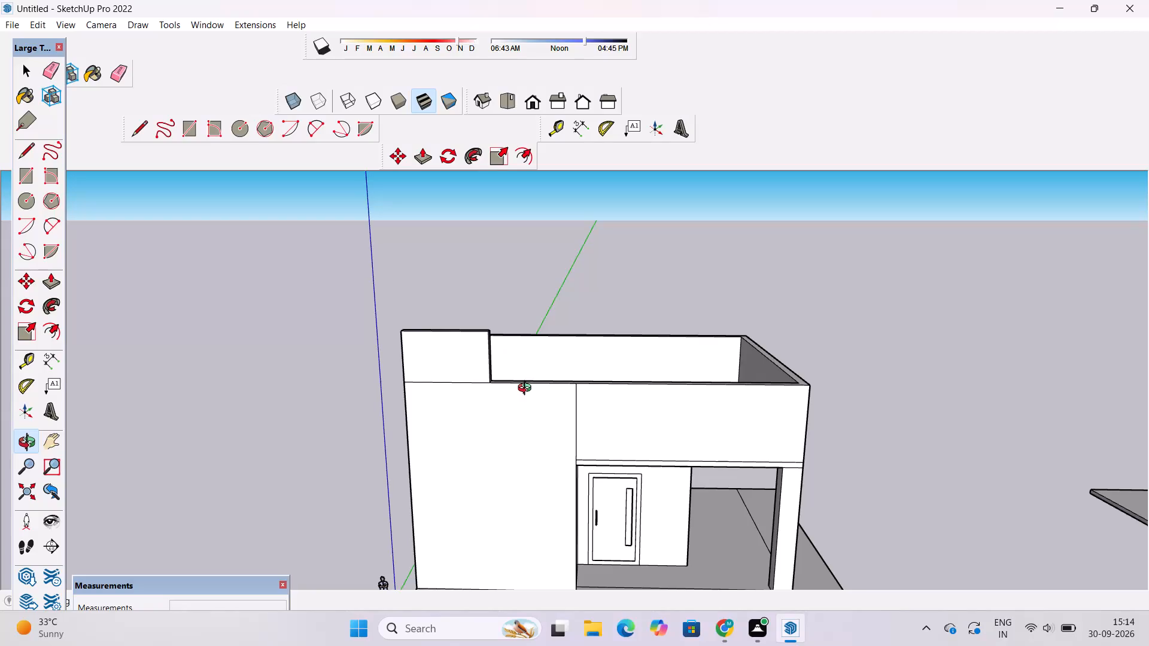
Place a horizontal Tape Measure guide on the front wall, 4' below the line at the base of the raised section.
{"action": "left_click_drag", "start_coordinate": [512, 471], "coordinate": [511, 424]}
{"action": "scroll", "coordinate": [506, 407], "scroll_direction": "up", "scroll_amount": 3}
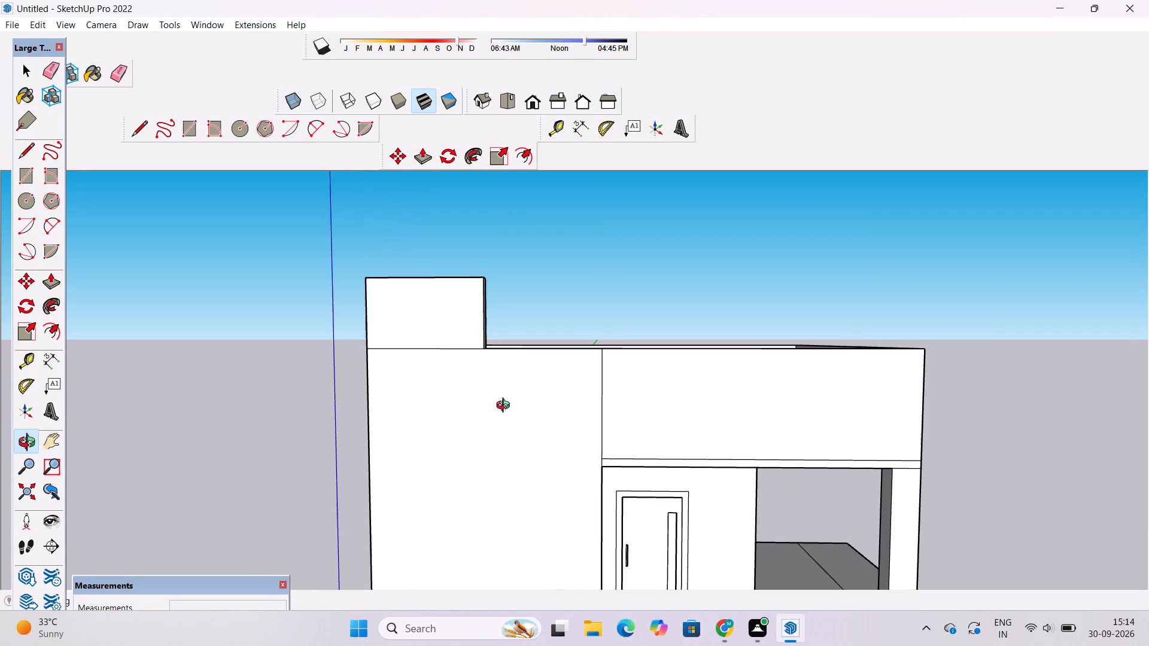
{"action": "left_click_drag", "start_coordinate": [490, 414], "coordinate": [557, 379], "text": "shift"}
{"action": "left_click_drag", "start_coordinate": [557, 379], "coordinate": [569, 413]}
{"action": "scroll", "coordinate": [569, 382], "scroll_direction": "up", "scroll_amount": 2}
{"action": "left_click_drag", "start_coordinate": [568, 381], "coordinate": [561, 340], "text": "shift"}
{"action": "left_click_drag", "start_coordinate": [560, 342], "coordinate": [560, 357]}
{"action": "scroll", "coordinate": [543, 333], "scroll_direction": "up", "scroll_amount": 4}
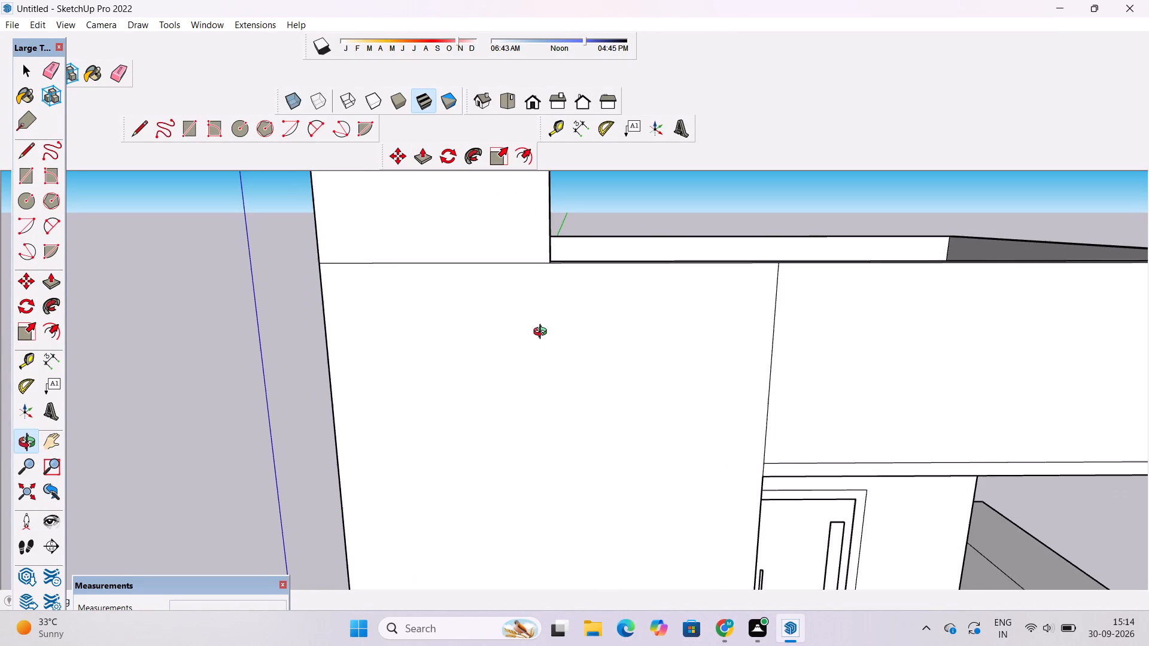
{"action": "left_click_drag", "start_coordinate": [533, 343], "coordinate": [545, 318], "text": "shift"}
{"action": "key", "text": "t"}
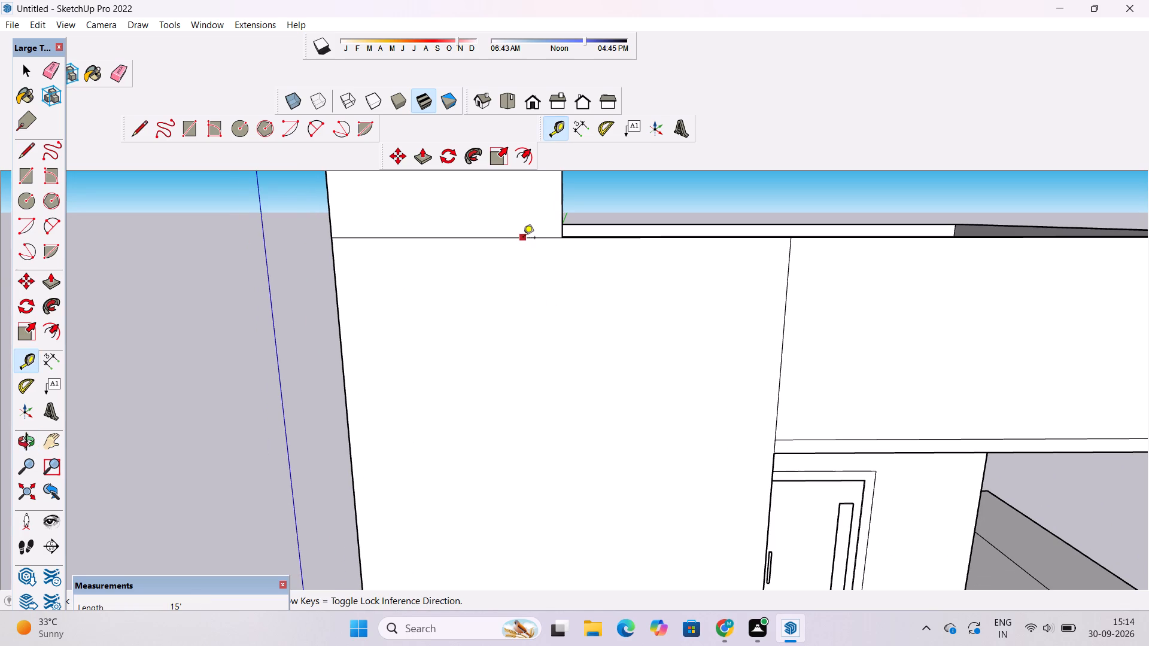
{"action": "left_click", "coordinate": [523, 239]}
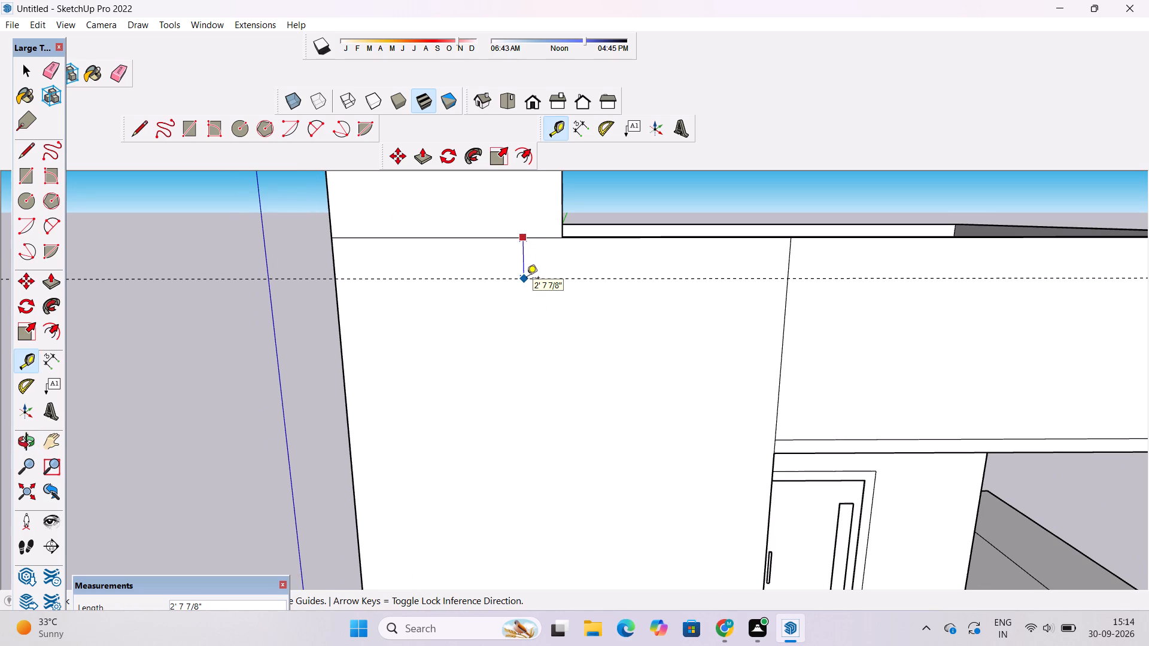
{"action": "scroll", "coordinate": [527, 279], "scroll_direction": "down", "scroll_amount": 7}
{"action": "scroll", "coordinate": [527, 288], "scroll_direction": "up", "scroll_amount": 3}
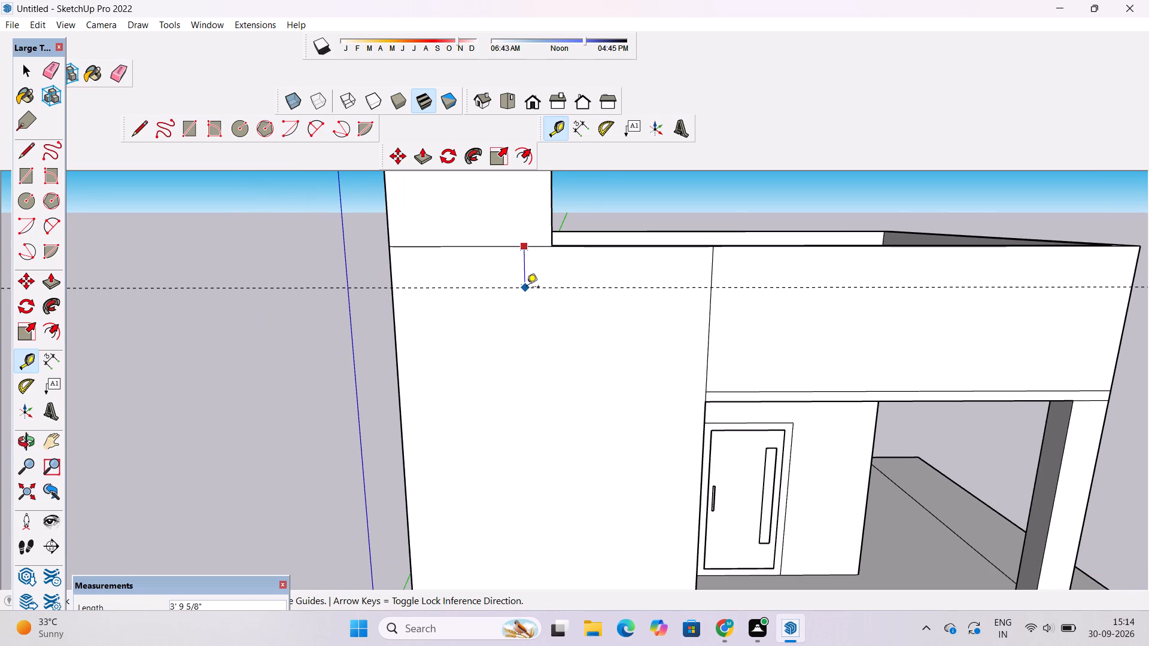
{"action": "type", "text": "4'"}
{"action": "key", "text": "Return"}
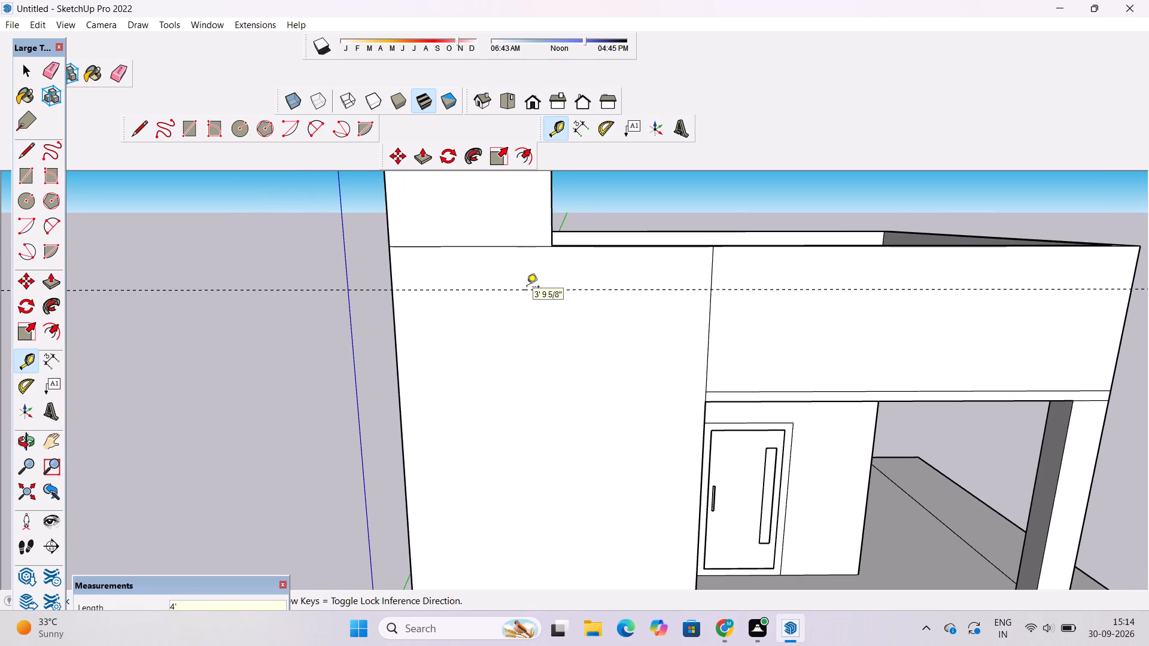
Place a vertical guide on the front wall, 12' in from the outer edge beneath the raised corner section.
{"action": "left_click", "coordinate": [396, 356]}
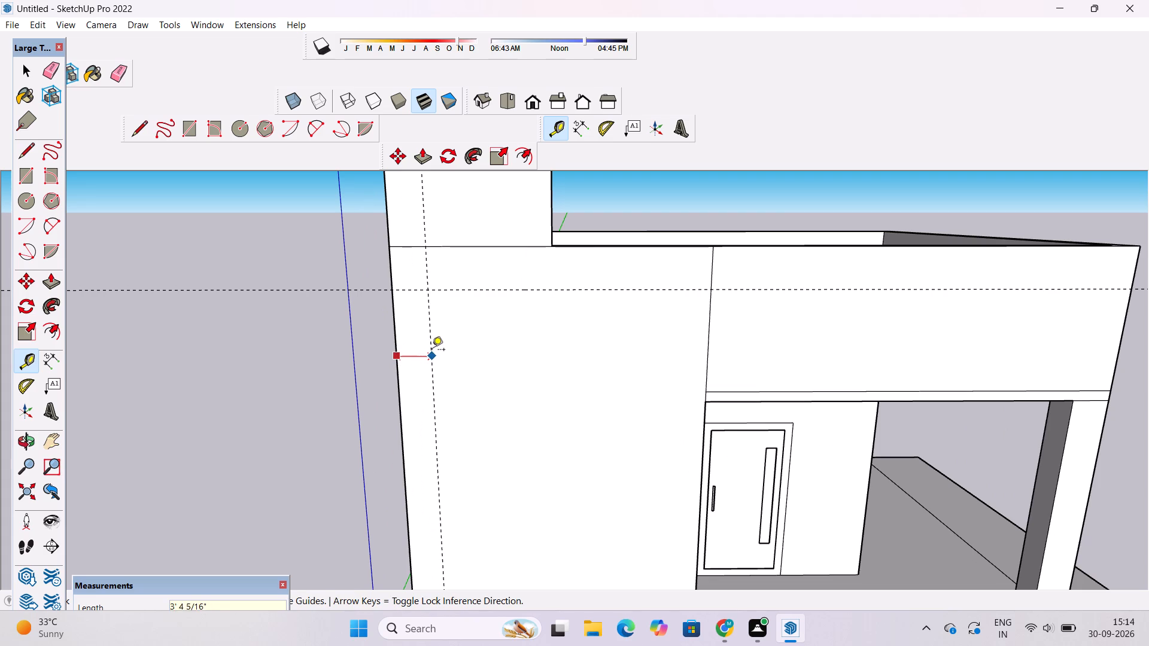
{"action": "scroll", "coordinate": [445, 349], "scroll_direction": "down", "scroll_amount": 1}
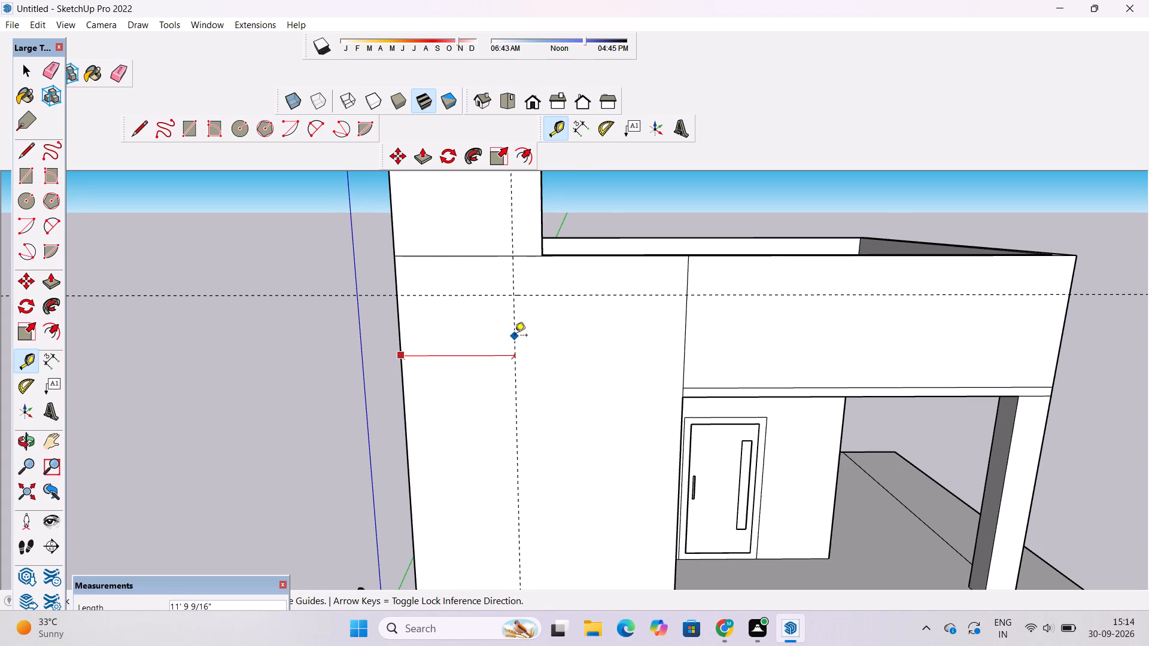
{"action": "type", "text": "12"}
{"action": "key", "text": "apostrophe"}
{"action": "key", "text": "Return"}
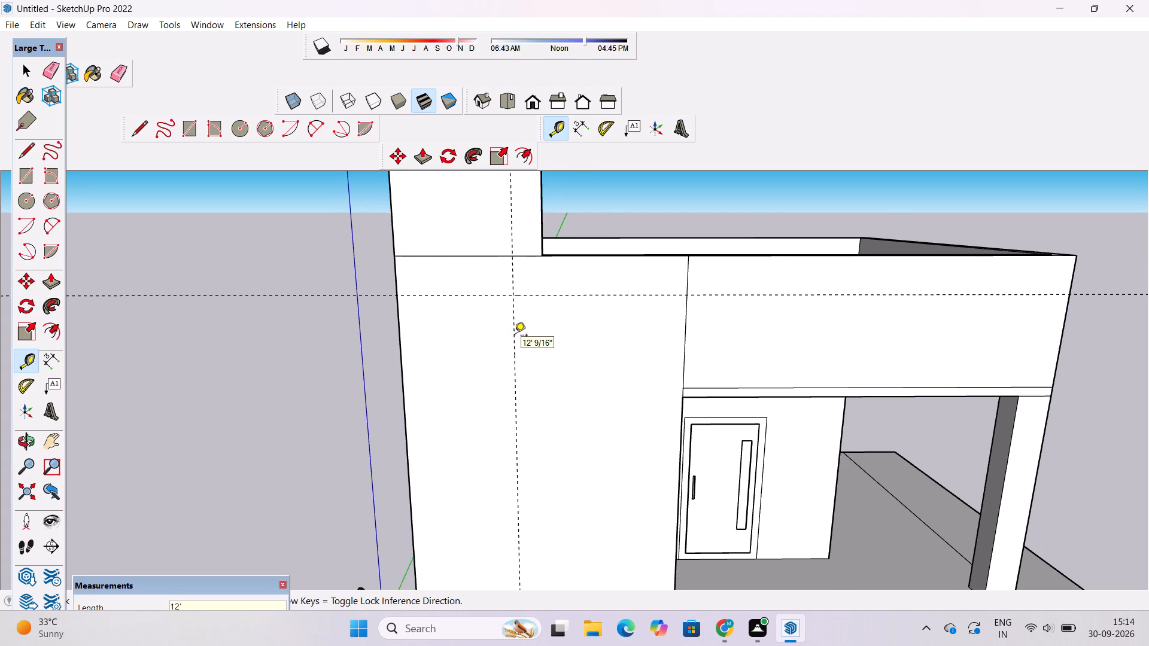
Place a second vertical guide 4' from the first one, on the side toward the porch.
{"action": "scroll", "coordinate": [486, 316], "scroll_direction": "down", "scroll_amount": 2}
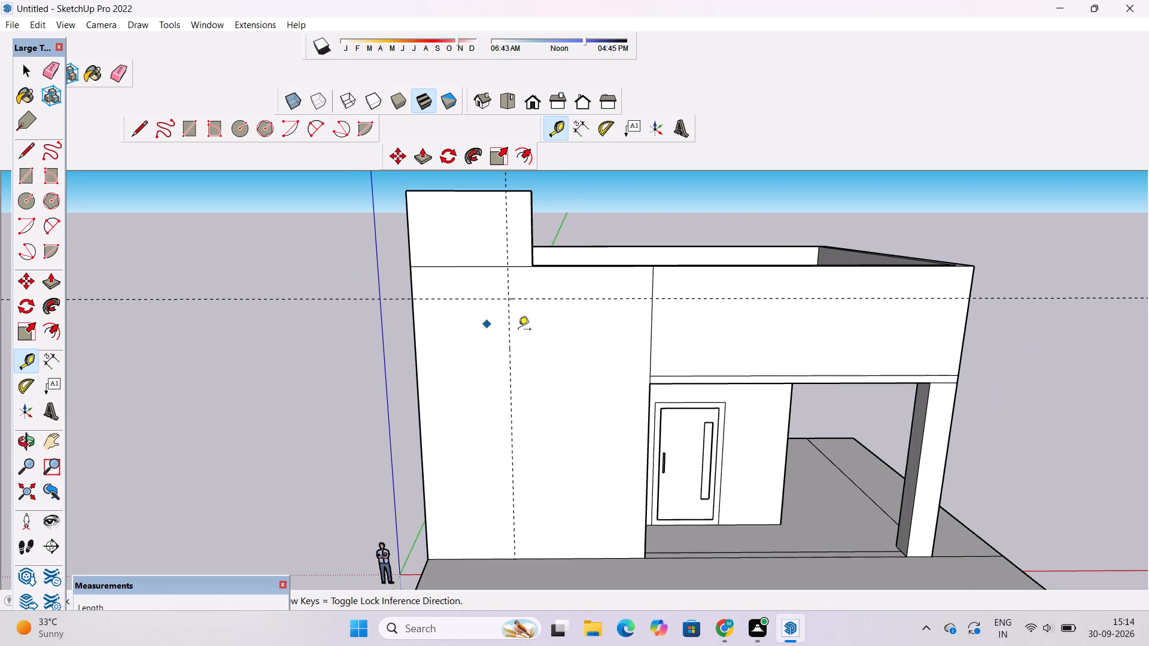
{"action": "scroll", "coordinate": [521, 333], "scroll_direction": "up", "scroll_amount": 5}
{"action": "left_click", "coordinate": [504, 361]}
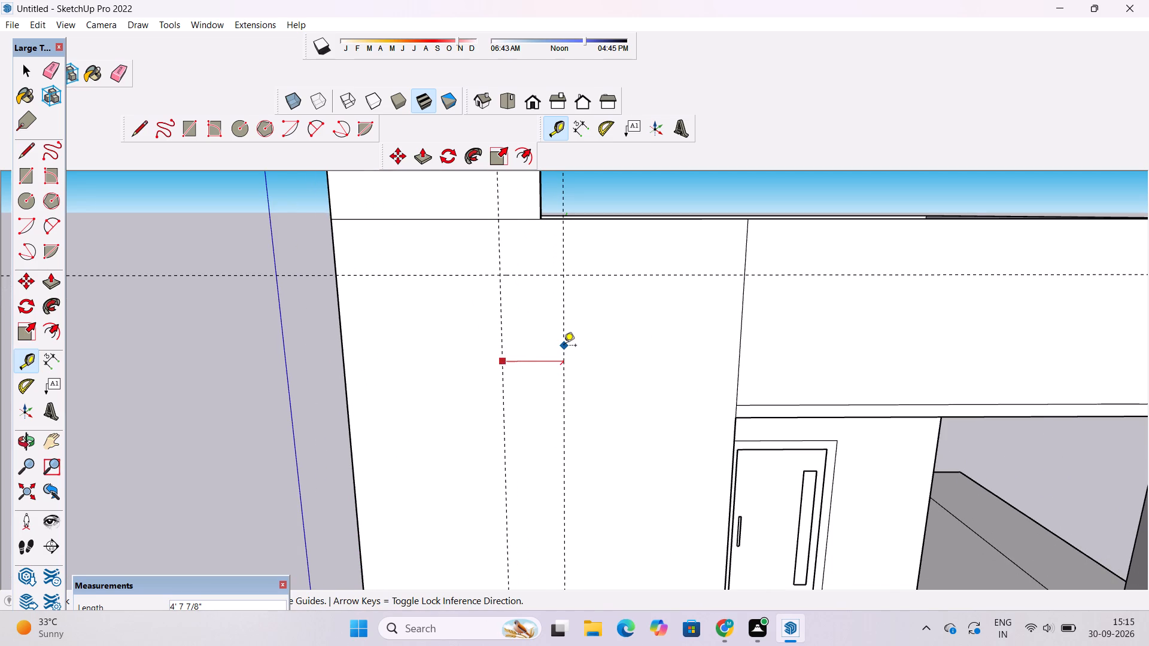
{"action": "type", "text": "4'"}
{"action": "key", "text": "Return"}
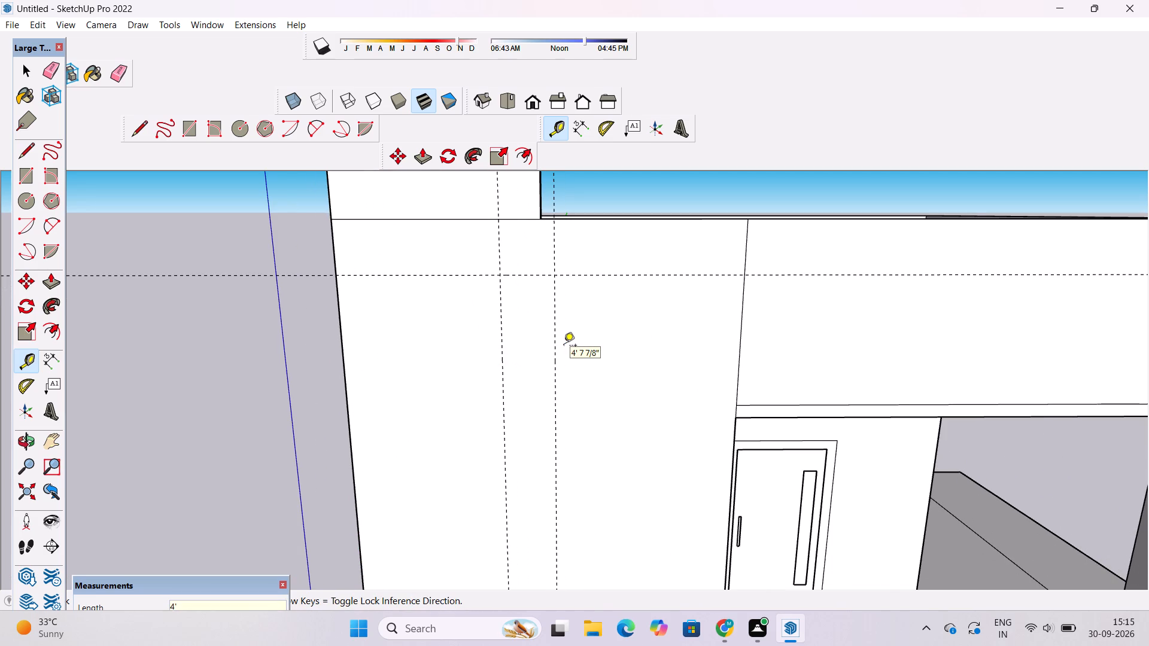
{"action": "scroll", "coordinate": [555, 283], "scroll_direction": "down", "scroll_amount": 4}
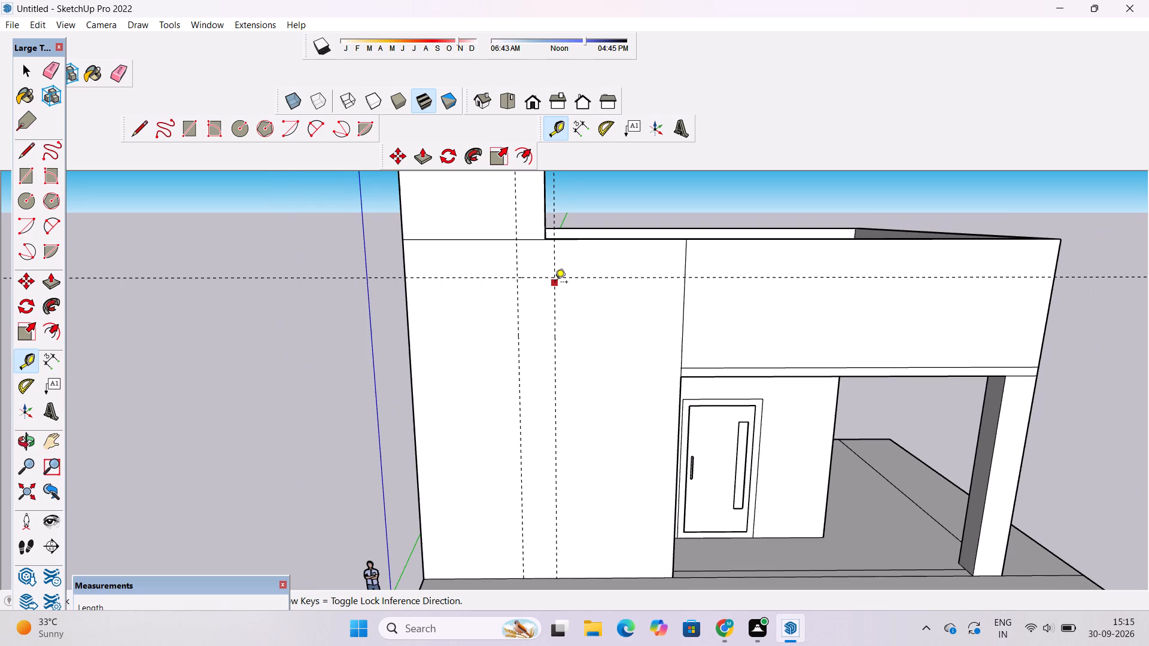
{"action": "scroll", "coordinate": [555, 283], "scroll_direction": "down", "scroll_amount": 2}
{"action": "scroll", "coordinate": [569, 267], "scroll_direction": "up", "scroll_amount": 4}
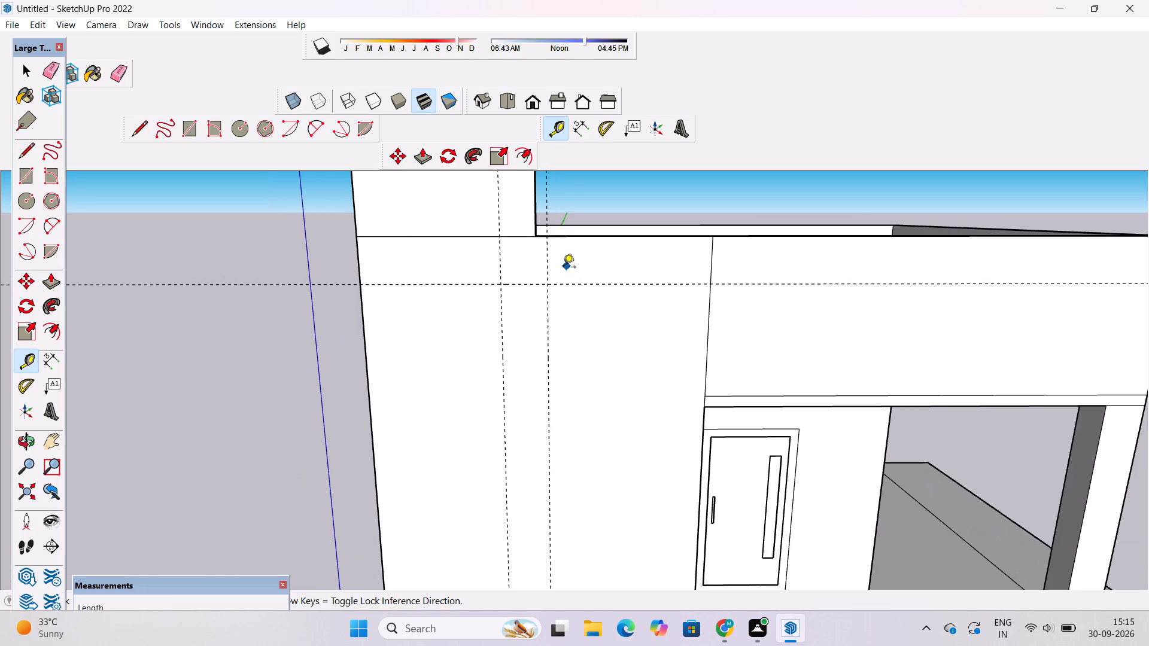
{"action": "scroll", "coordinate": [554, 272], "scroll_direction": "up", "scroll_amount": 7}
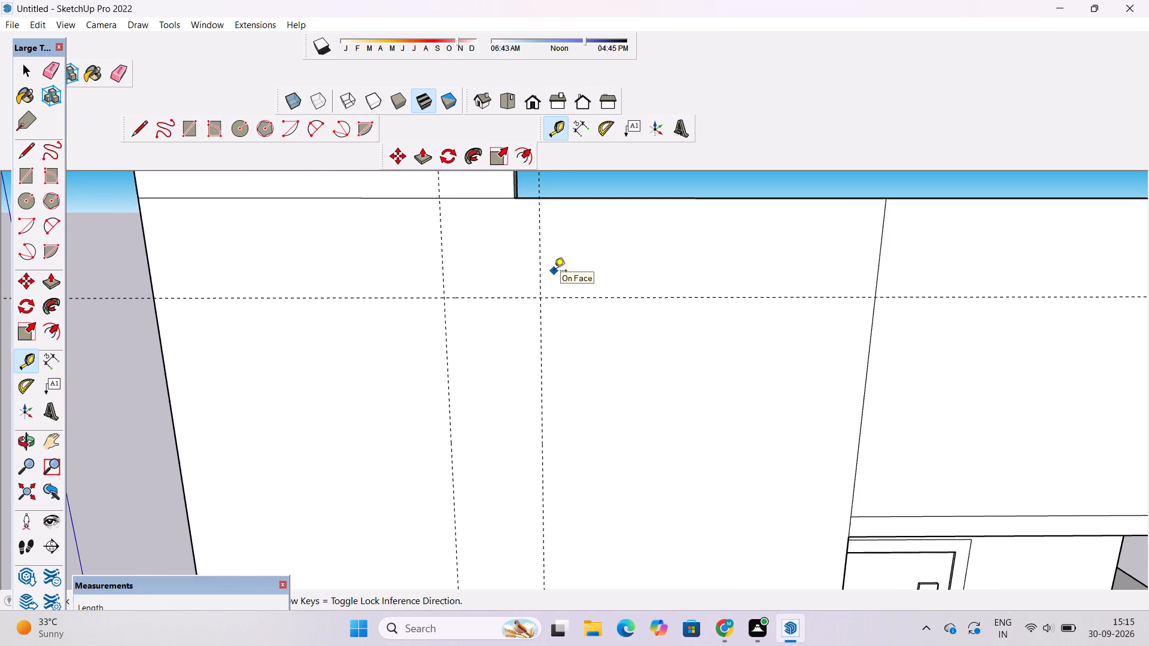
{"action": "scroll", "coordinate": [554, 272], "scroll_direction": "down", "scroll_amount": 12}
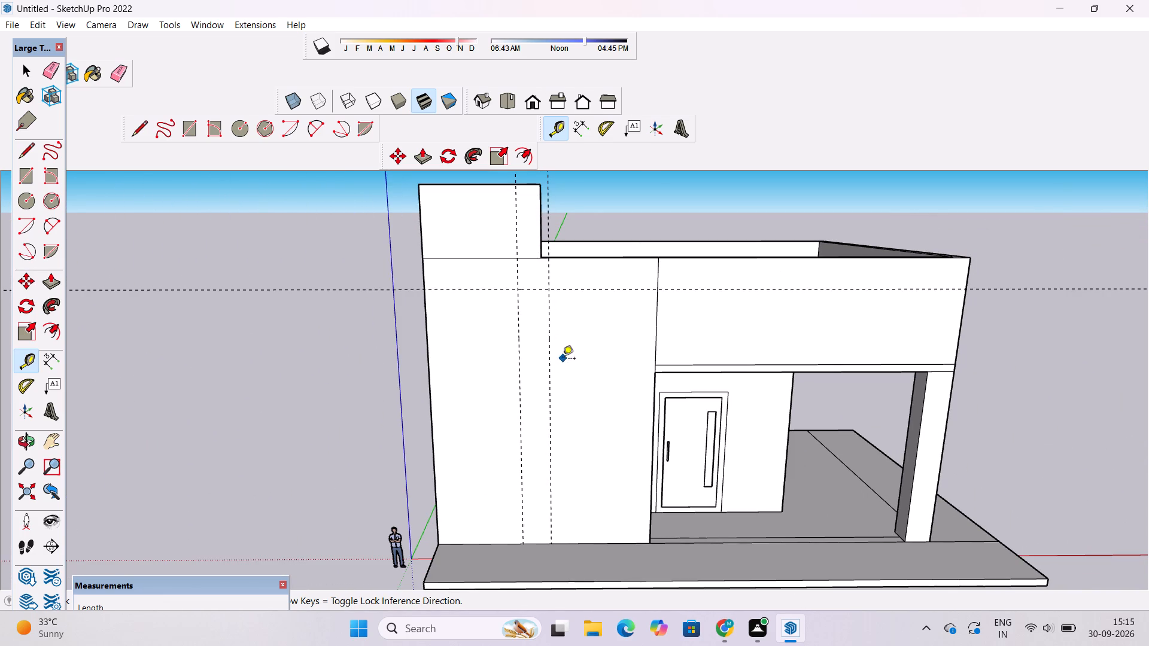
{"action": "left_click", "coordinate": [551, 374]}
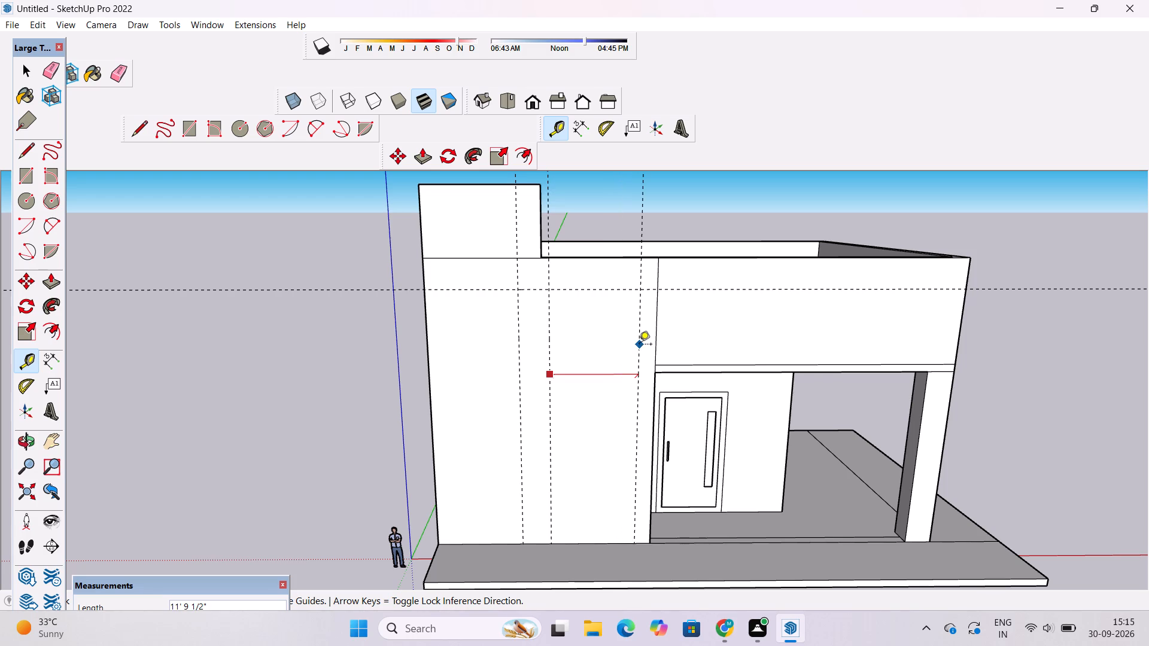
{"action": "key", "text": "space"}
Place a vertical guide 2' from the vertical line at the porch corner, on the side toward the raised section.
{"action": "type", "text": "t"}
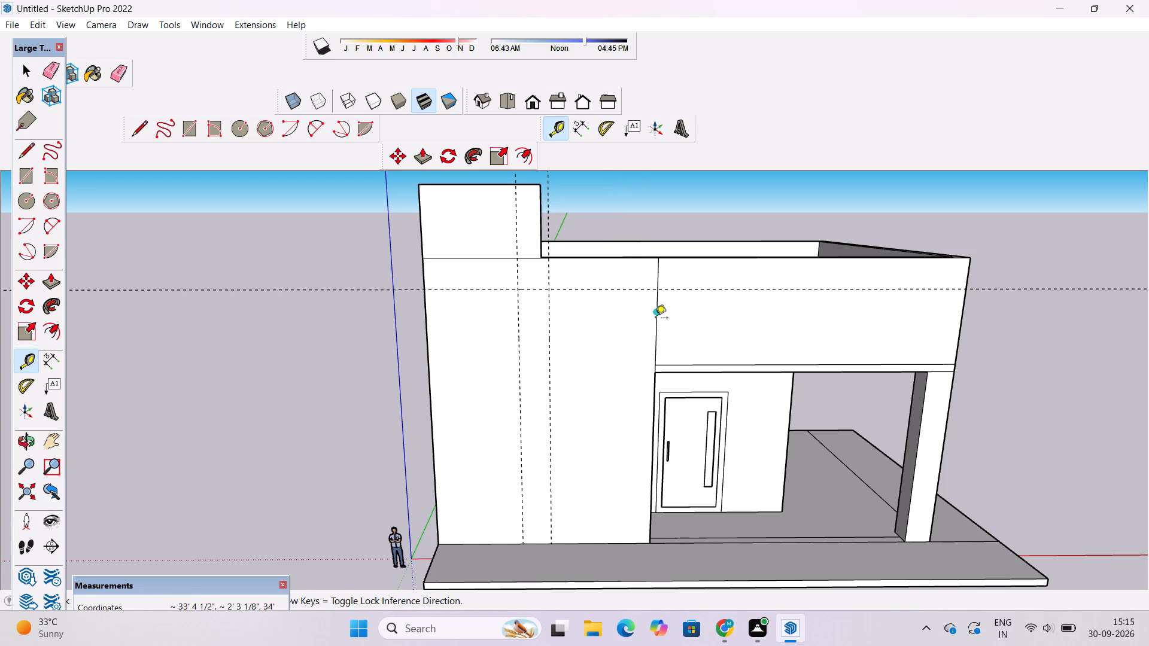
{"action": "left_click", "coordinate": [655, 319]}
{"action": "scroll", "coordinate": [636, 319], "scroll_direction": "up", "scroll_amount": 3}
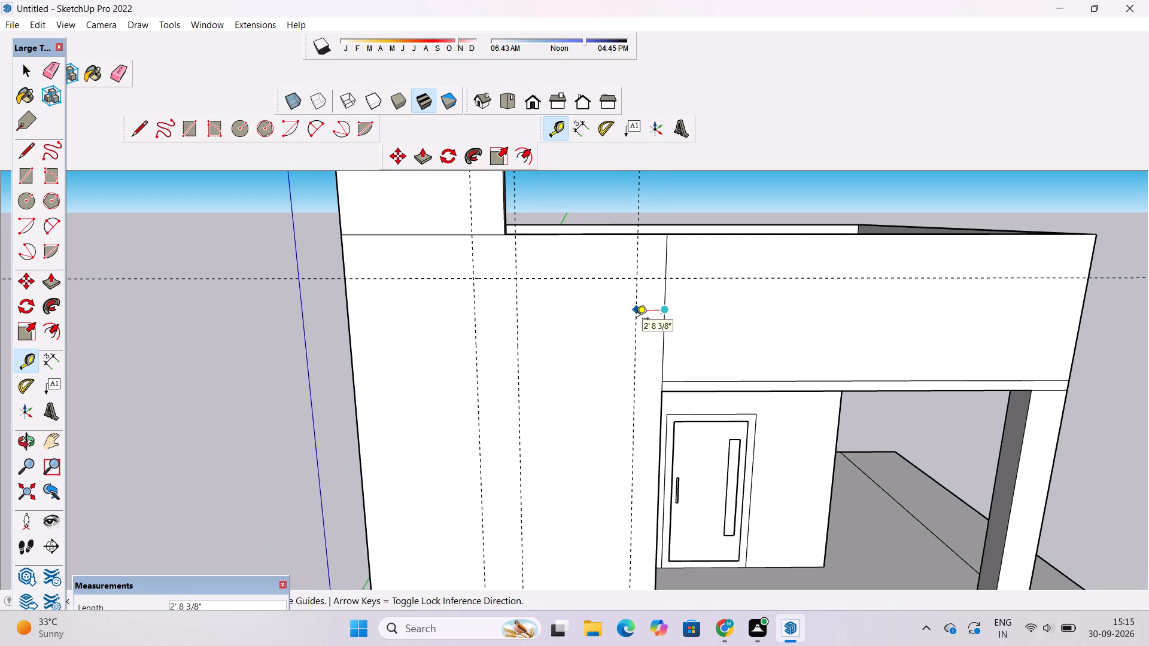
{"action": "type", "text": "2'"}
{"action": "key", "text": "Return"}
Replace the horizontal guide on the front wall with one 2' below the wall's top edge.
{"action": "key", "text": "e"}
{"action": "left_click_drag", "start_coordinate": [586, 265], "coordinate": [588, 281]}
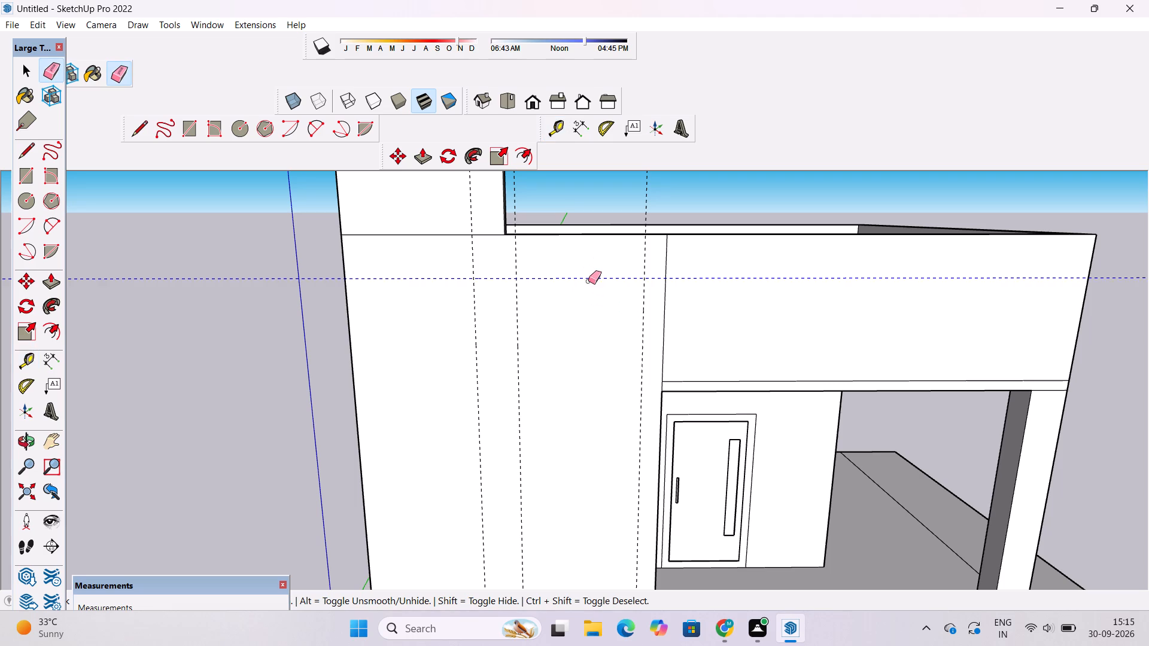
{"action": "left_click_drag", "start_coordinate": [588, 281], "coordinate": [589, 284]}
{"action": "scroll", "coordinate": [580, 277], "scroll_direction": "down", "scroll_amount": 5}
{"action": "key", "text": "t"}
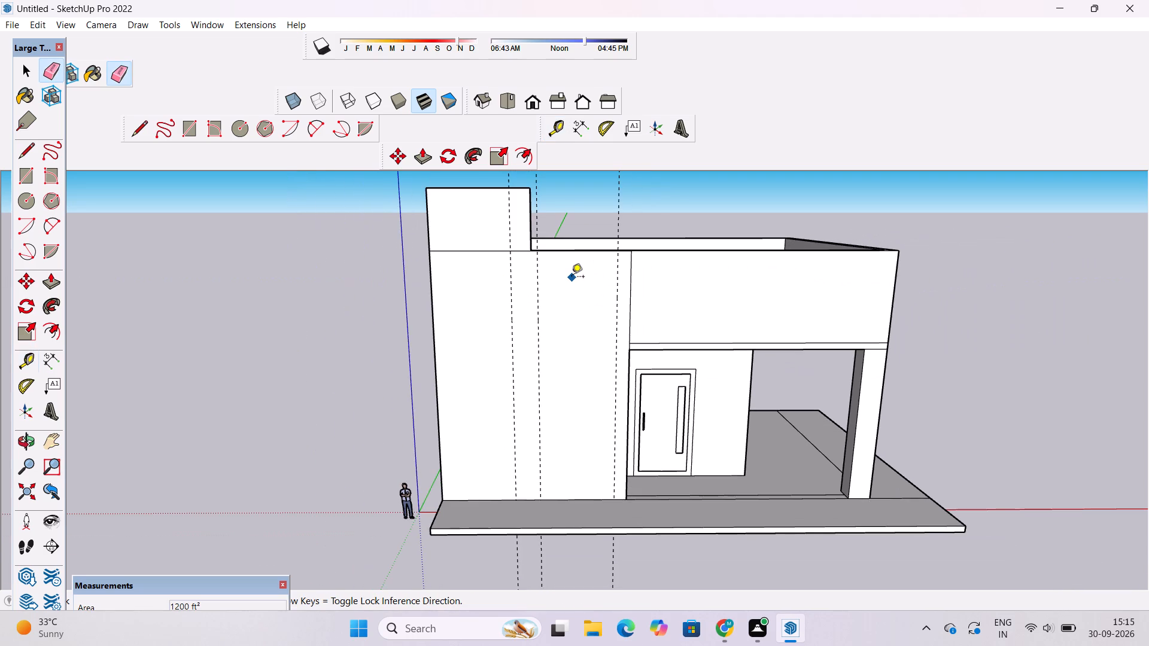
{"action": "scroll", "coordinate": [569, 269], "scroll_direction": "up", "scroll_amount": 4}
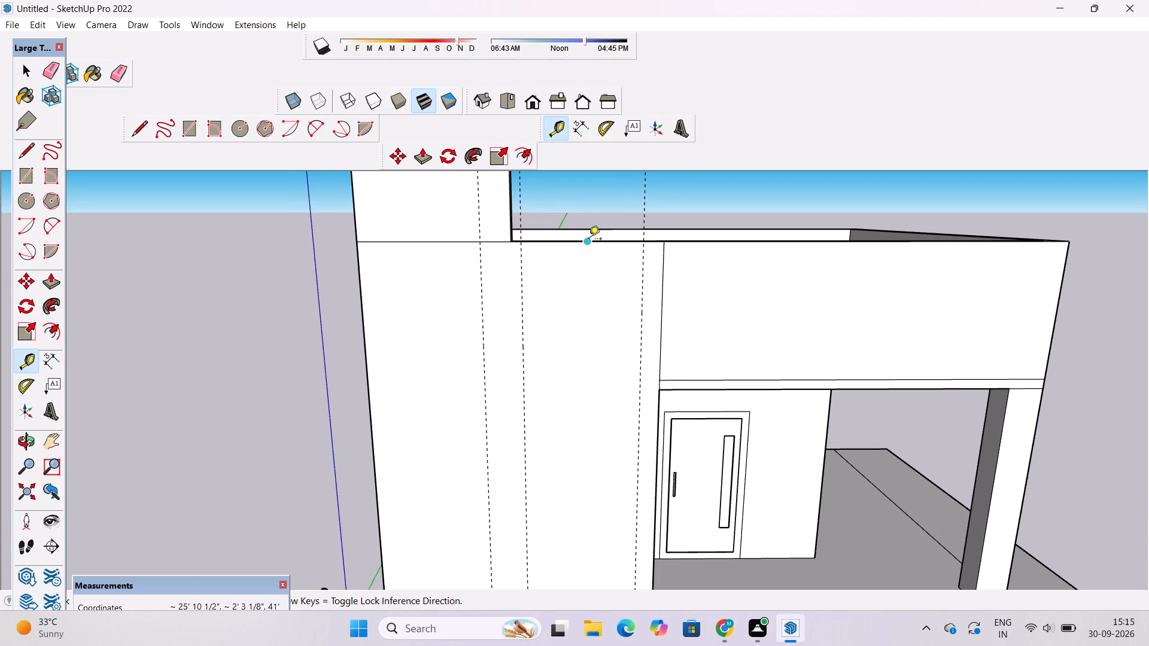
{"action": "left_click", "coordinate": [589, 240]}
{"action": "scroll", "coordinate": [583, 274], "scroll_direction": "up", "scroll_amount": 3}
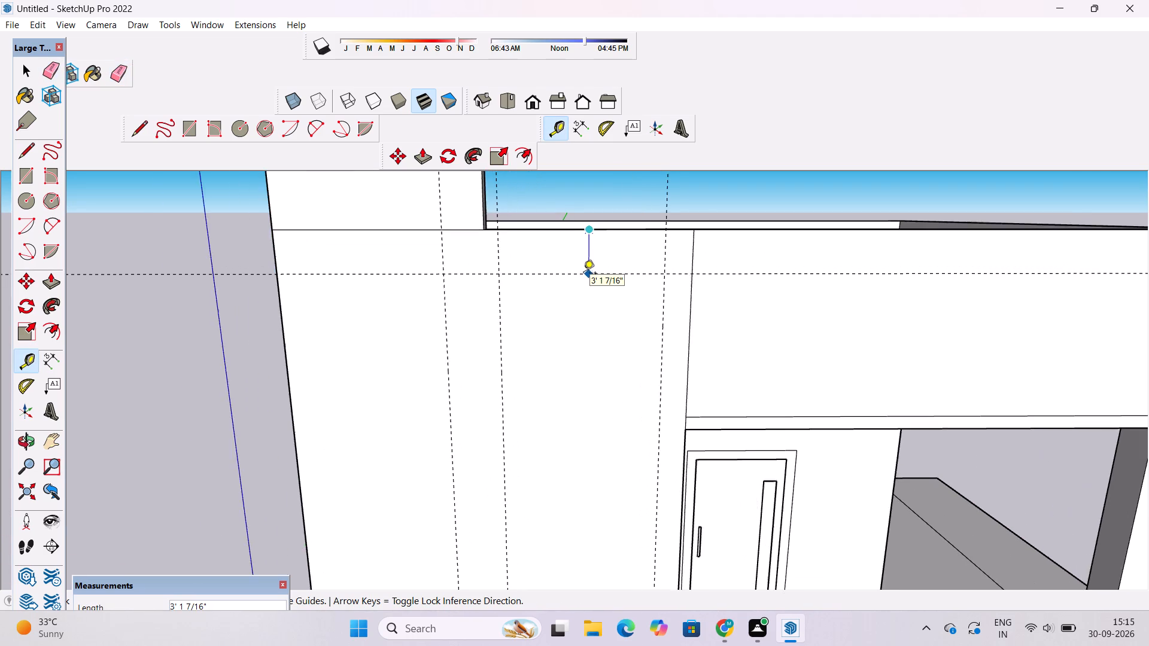
{"action": "scroll", "coordinate": [583, 274], "scroll_direction": "up", "scroll_amount": 1}
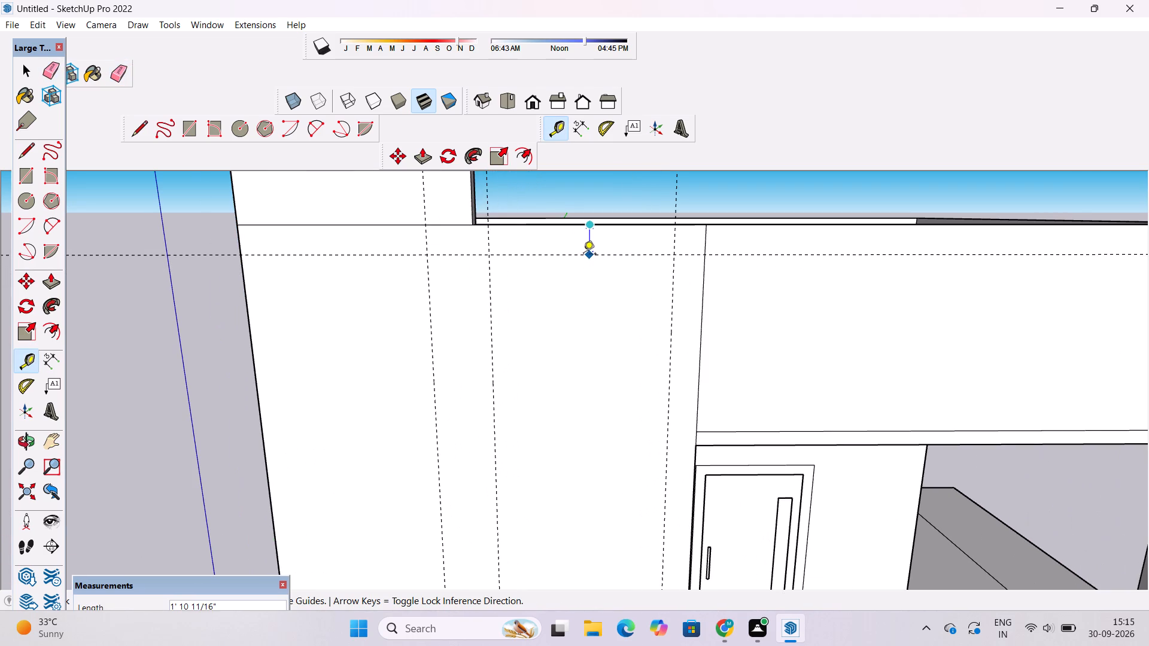
{"action": "key", "text": "2"}
{"action": "key", "text": "apostrophe"}
{"action": "key", "text": "Return"}
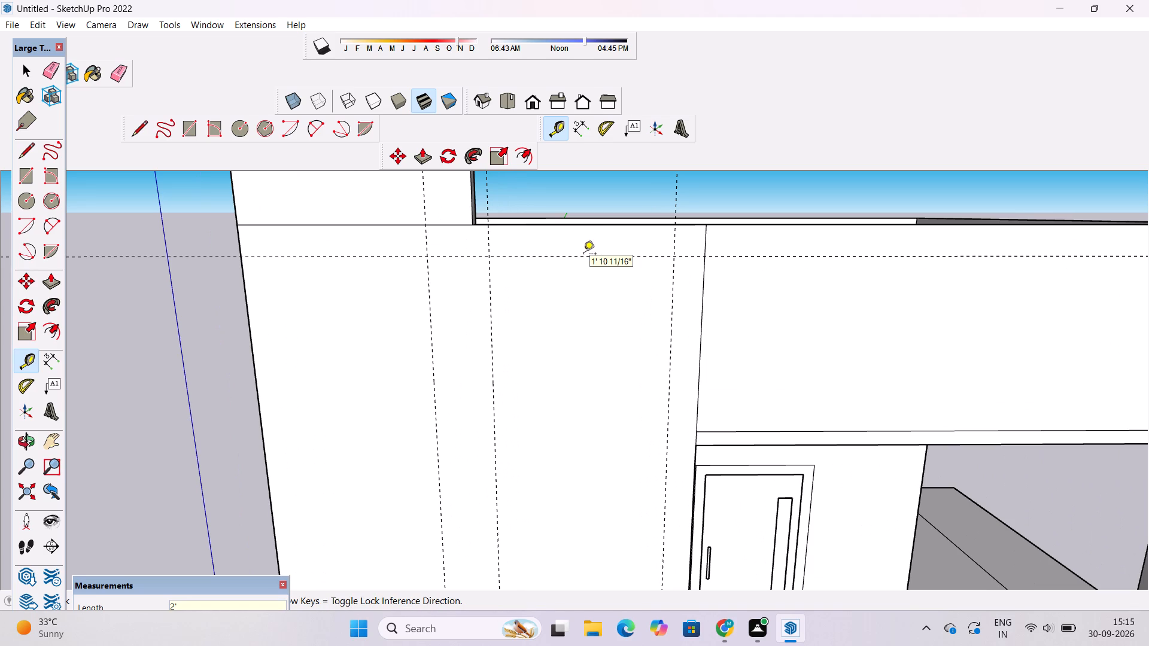
Examine the guide layout on the front wall from different angles and up close around the base of the raised section.
{"action": "key", "text": "o"}
{"action": "scroll", "coordinate": [583, 255], "scroll_direction": "down", "scroll_amount": 6}
{"action": "left_click_drag", "start_coordinate": [607, 283], "coordinate": [636, 259]}
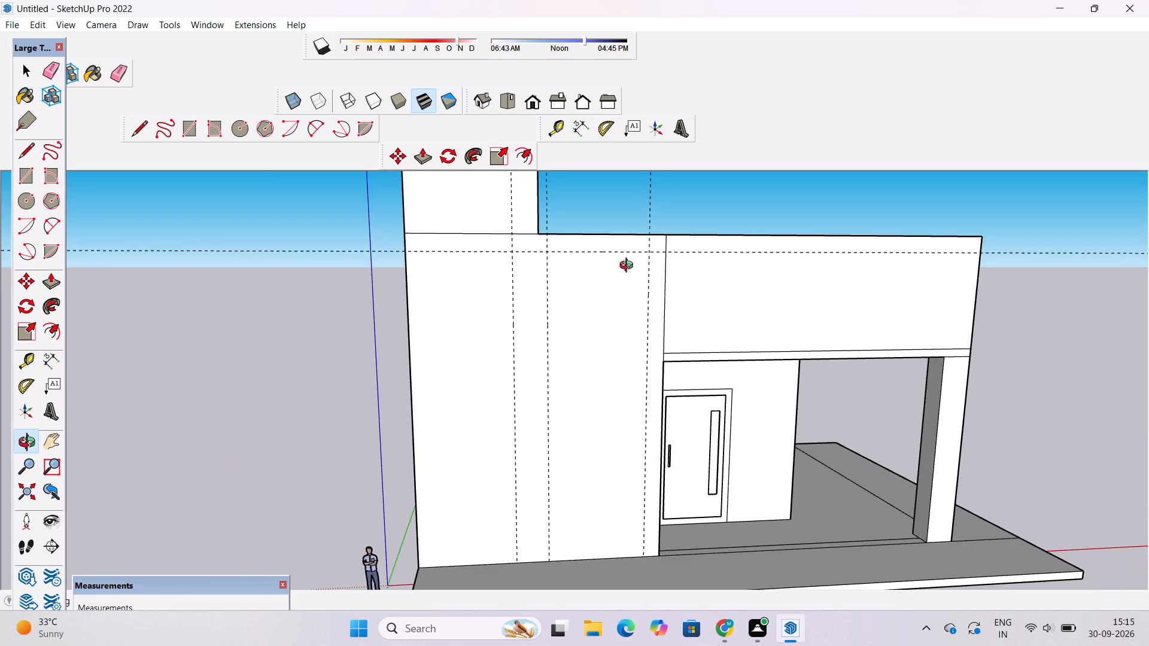
{"action": "scroll", "coordinate": [629, 267], "scroll_direction": "down", "scroll_amount": 1}
{"action": "left_click_drag", "start_coordinate": [629, 267], "coordinate": [586, 273], "text": "shift"}
{"action": "scroll", "coordinate": [583, 274], "scroll_direction": "up", "scroll_amount": 1}
{"action": "left_click_drag", "start_coordinate": [563, 340], "coordinate": [497, 311], "text": "shift"}
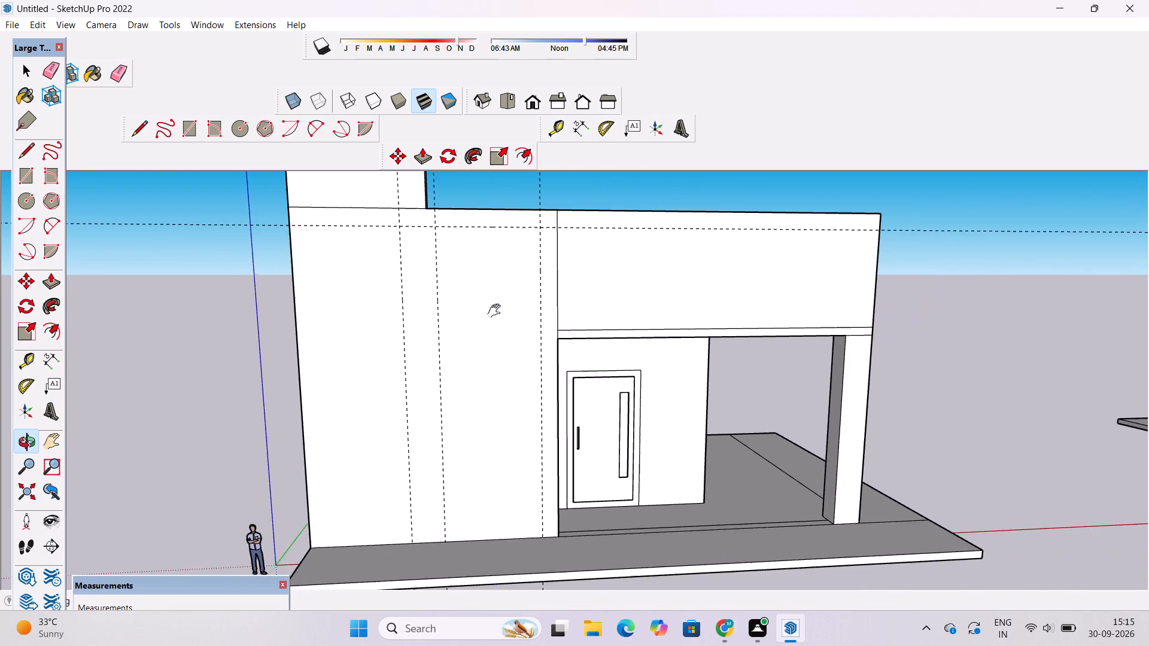
{"action": "left_click_drag", "start_coordinate": [497, 311], "coordinate": [496, 311], "text": "shift"}
{"action": "scroll", "coordinate": [462, 319], "scroll_direction": "up", "scroll_amount": 3}
{"action": "left_click_drag", "start_coordinate": [462, 319], "coordinate": [492, 356], "text": "shift"}
{"action": "left_click_drag", "start_coordinate": [481, 363], "coordinate": [467, 376]}
{"action": "scroll", "coordinate": [440, 330], "scroll_direction": "down", "scroll_amount": 5}
{"action": "left_click_drag", "start_coordinate": [401, 281], "coordinate": [433, 328], "text": "shift"}
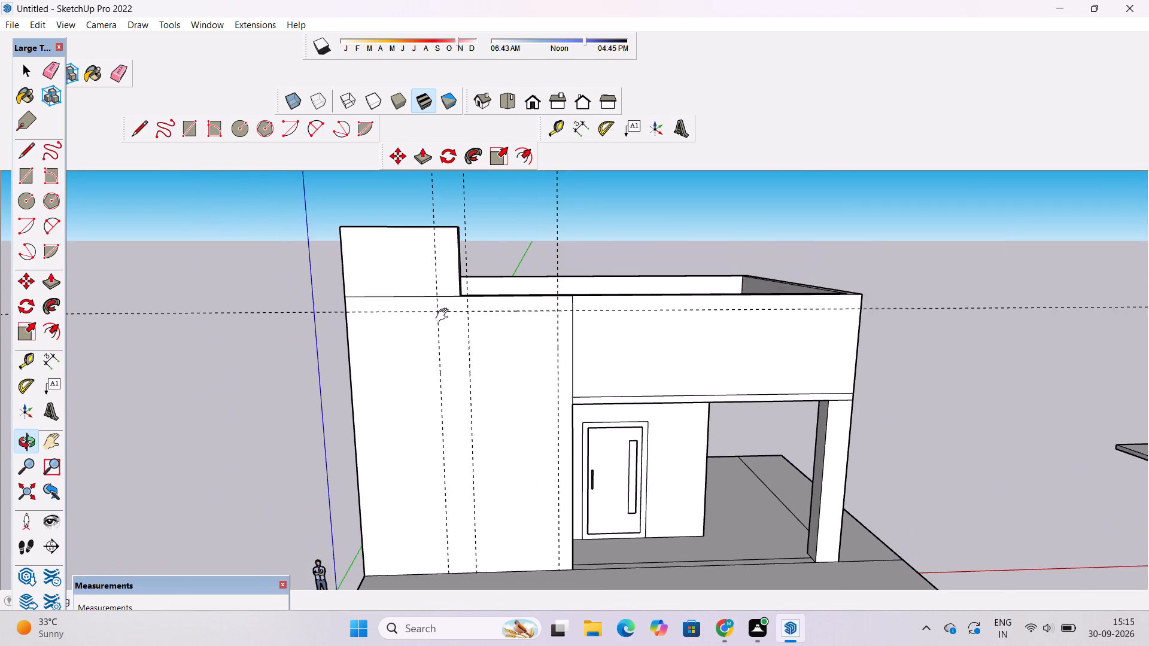
{"action": "scroll", "coordinate": [445, 315], "scroll_direction": "up", "scroll_amount": 6, "text": "shift"}
{"action": "left_click_drag", "start_coordinate": [445, 315], "coordinate": [452, 319], "text": "shift"}
{"action": "scroll", "coordinate": [442, 312], "scroll_direction": "up", "scroll_amount": 2}
{"action": "left_click_drag", "start_coordinate": [442, 312], "coordinate": [432, 281], "text": "shift"}
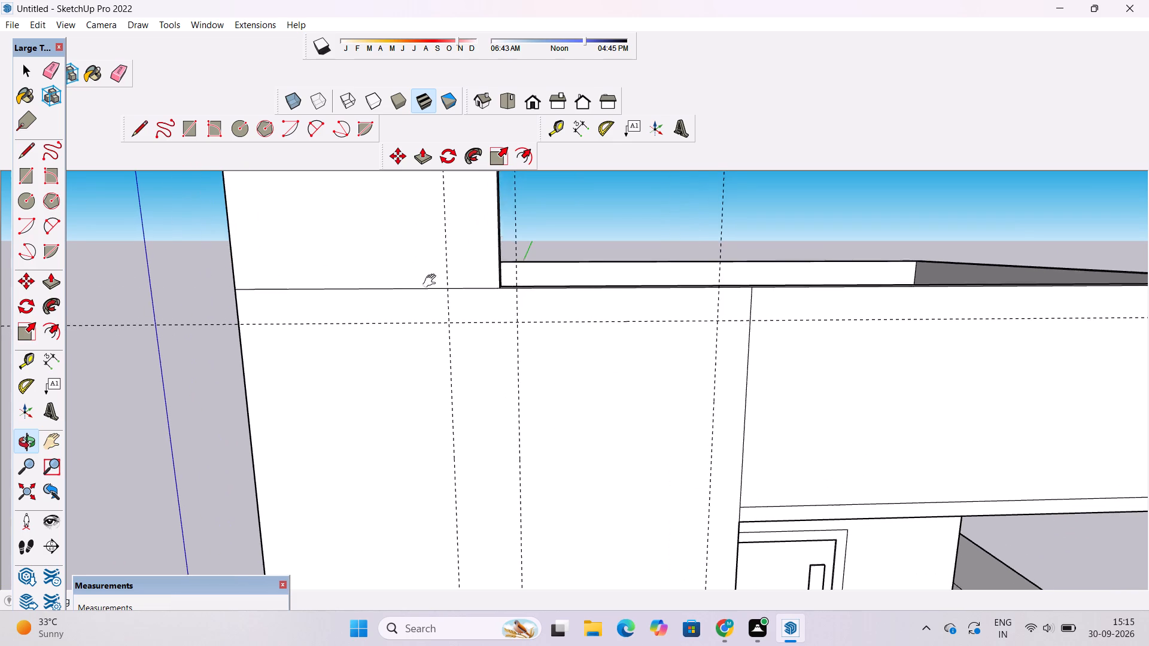
{"action": "left_click_drag", "start_coordinate": [432, 281], "coordinate": [432, 281], "text": "shift"}
{"action": "scroll", "coordinate": [432, 281], "scroll_direction": "down", "scroll_amount": 3}
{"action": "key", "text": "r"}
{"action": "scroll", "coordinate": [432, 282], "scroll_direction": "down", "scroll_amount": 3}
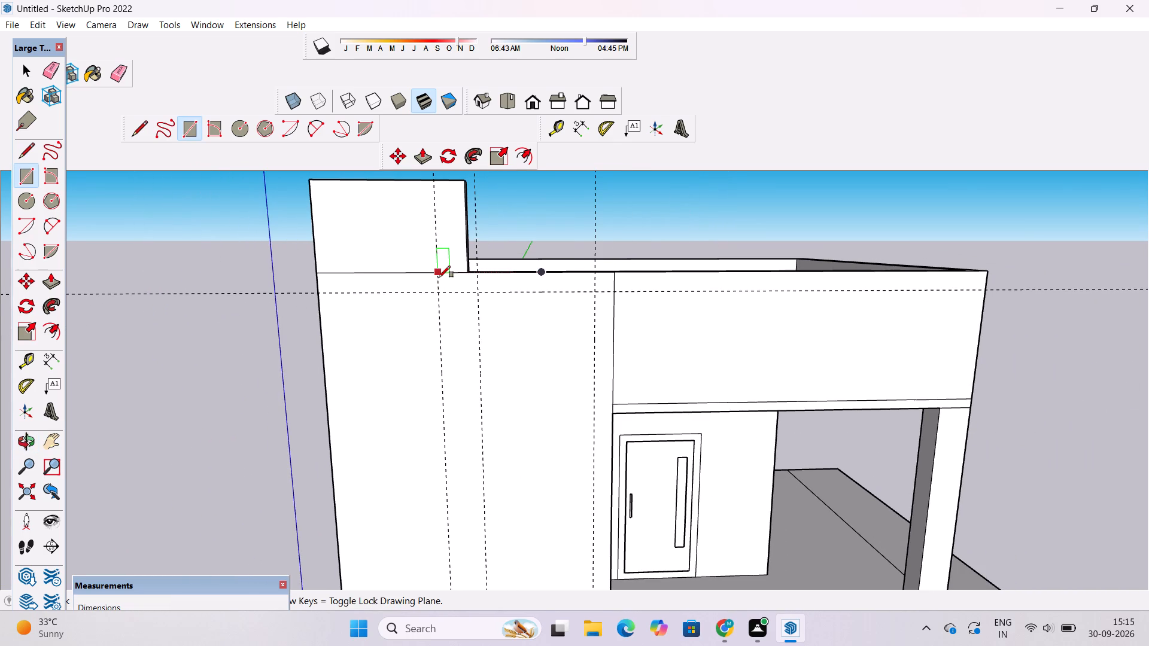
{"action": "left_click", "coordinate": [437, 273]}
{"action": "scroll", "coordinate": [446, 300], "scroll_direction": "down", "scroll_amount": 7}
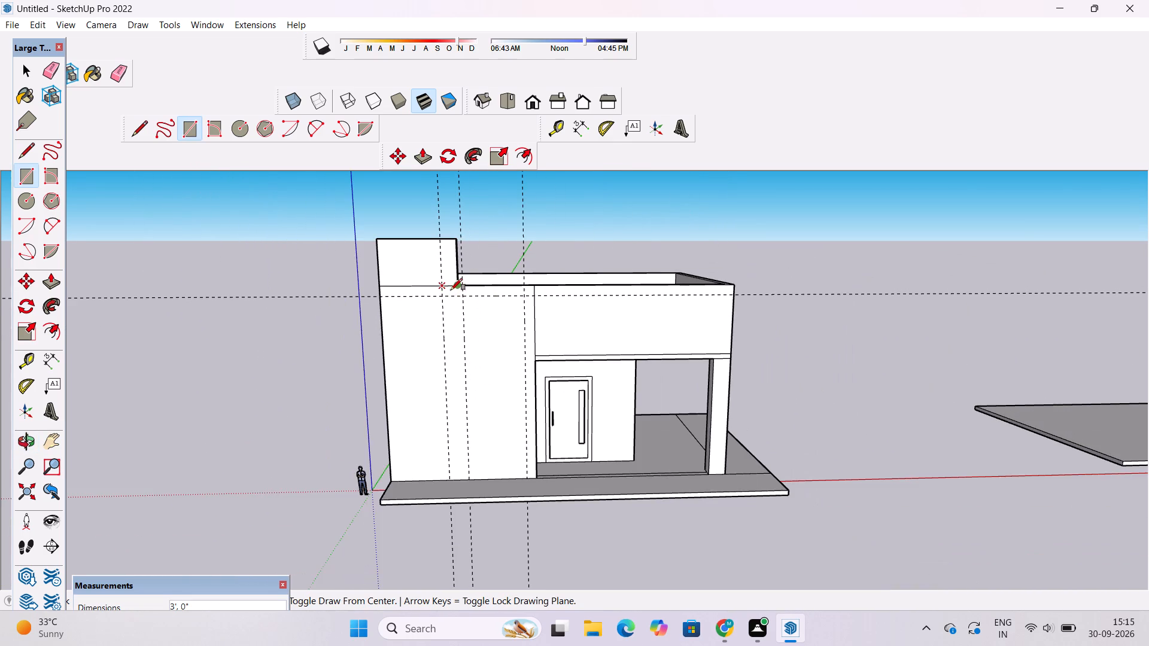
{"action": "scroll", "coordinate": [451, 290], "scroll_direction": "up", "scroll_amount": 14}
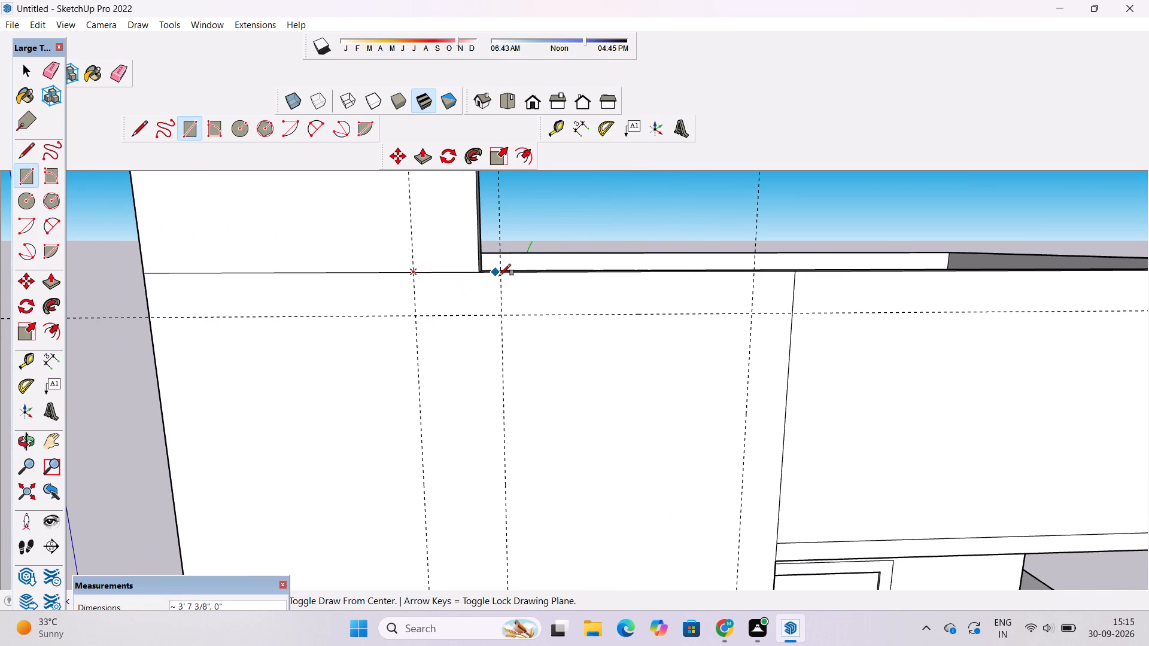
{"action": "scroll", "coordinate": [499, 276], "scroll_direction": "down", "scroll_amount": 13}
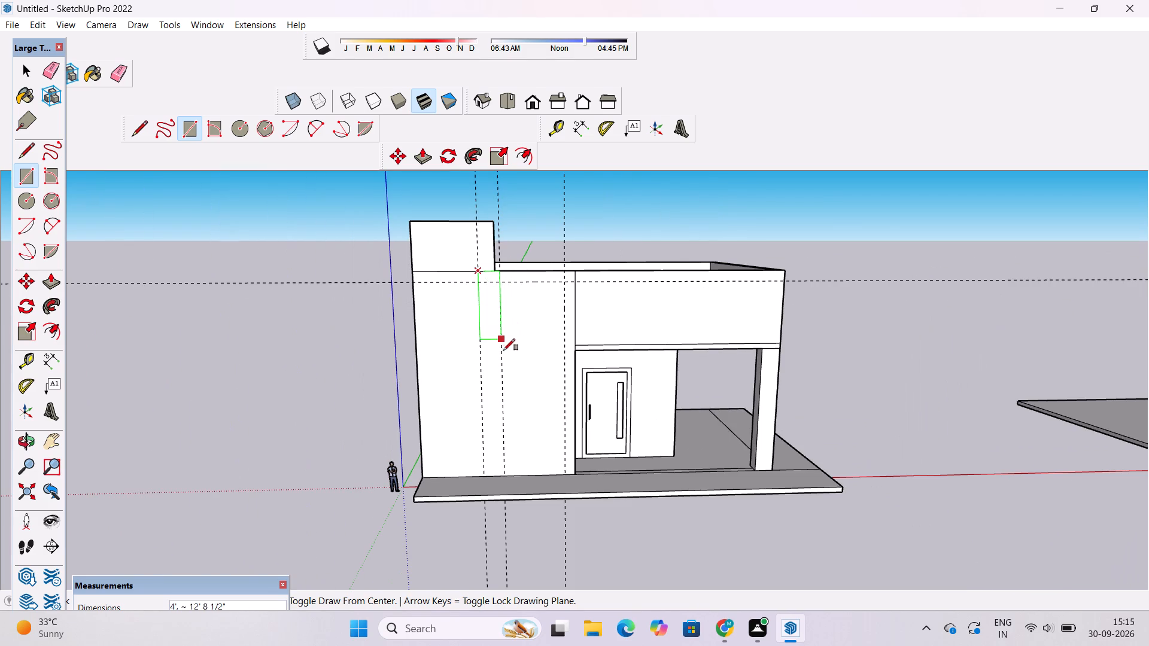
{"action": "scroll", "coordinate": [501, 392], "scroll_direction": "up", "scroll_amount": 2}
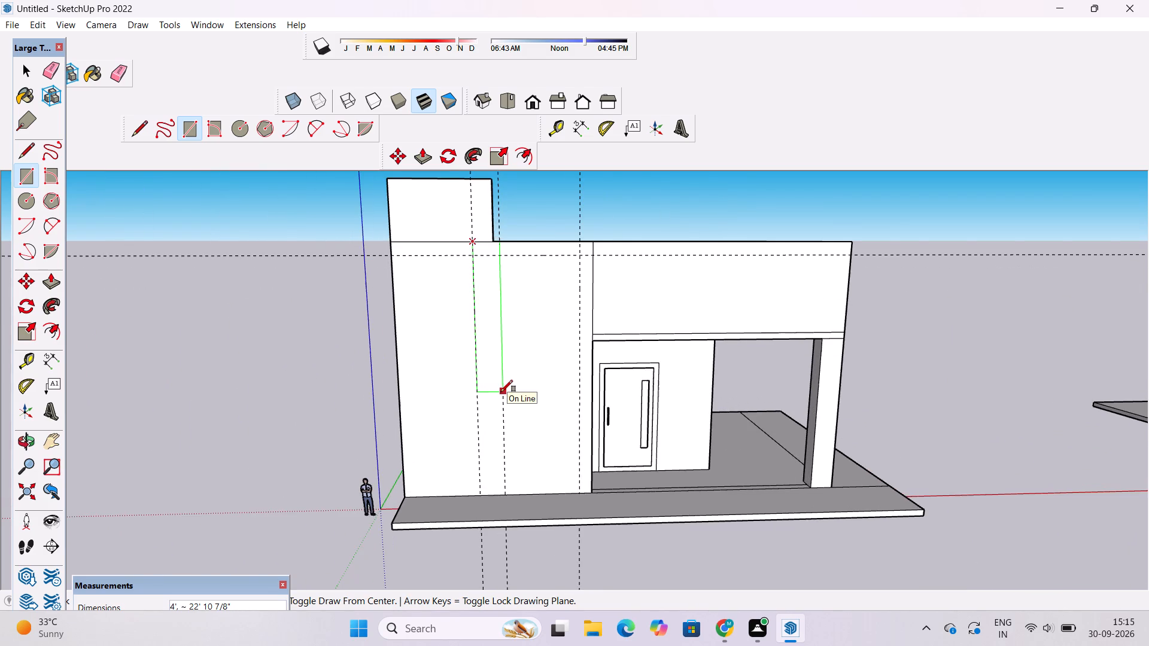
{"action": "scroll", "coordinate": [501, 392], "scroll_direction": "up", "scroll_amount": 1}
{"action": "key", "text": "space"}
Place a horizontal guide on the front wall 18' below the existing upper horizontal guide.
{"action": "type", "text": "t"}
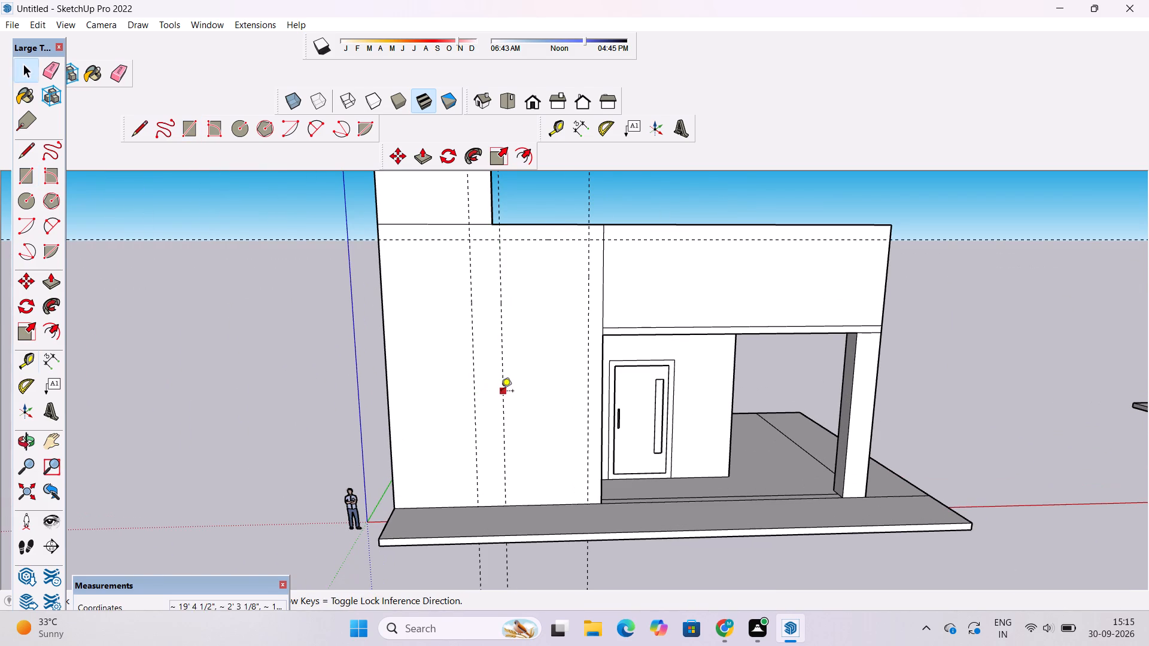
{"action": "left_click", "coordinate": [531, 240]}
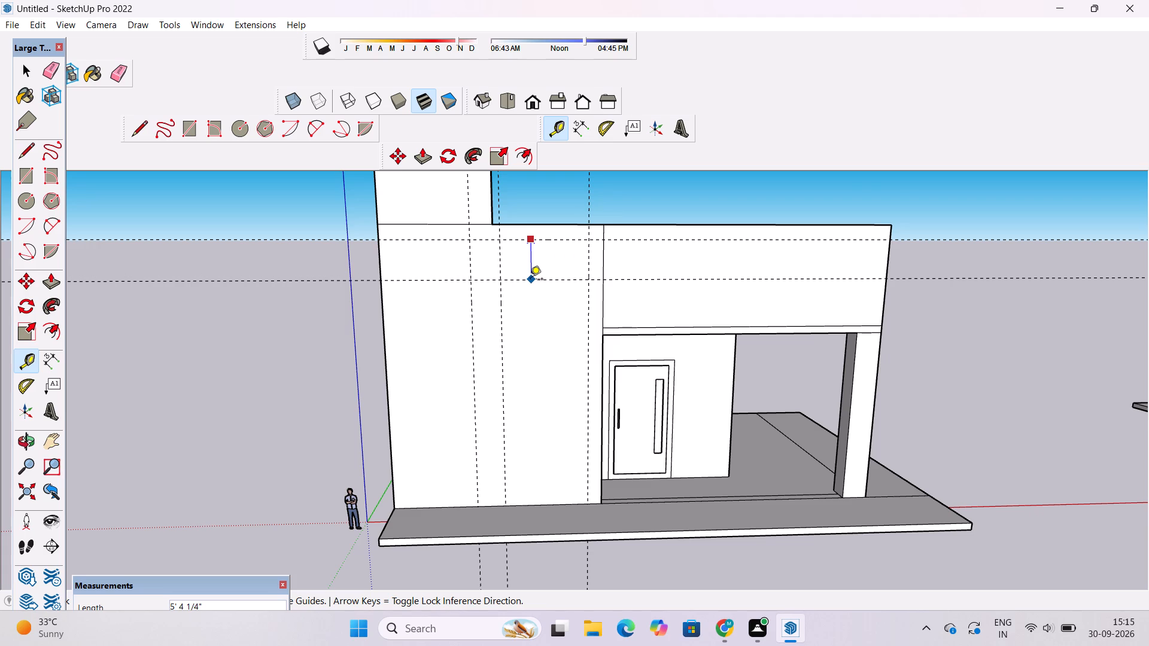
{"action": "scroll", "coordinate": [530, 281], "scroll_direction": "down", "scroll_amount": 4}
{"action": "scroll", "coordinate": [525, 364], "scroll_direction": "up", "scroll_amount": 2}
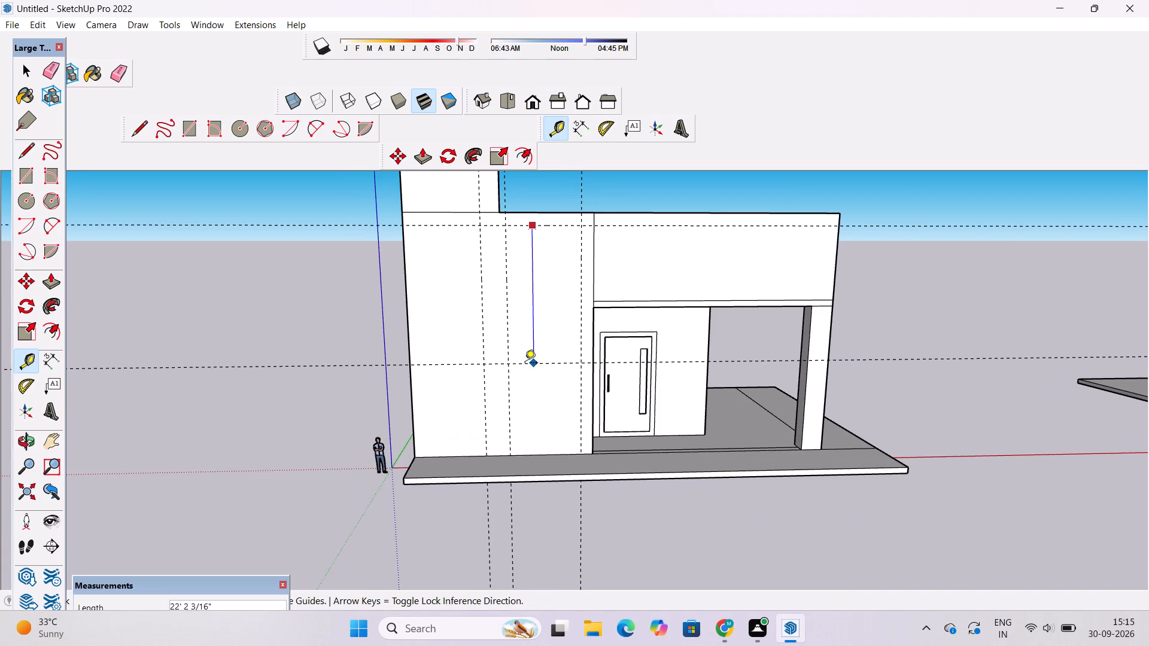
{"action": "scroll", "coordinate": [525, 369], "scroll_direction": "up", "scroll_amount": 1}
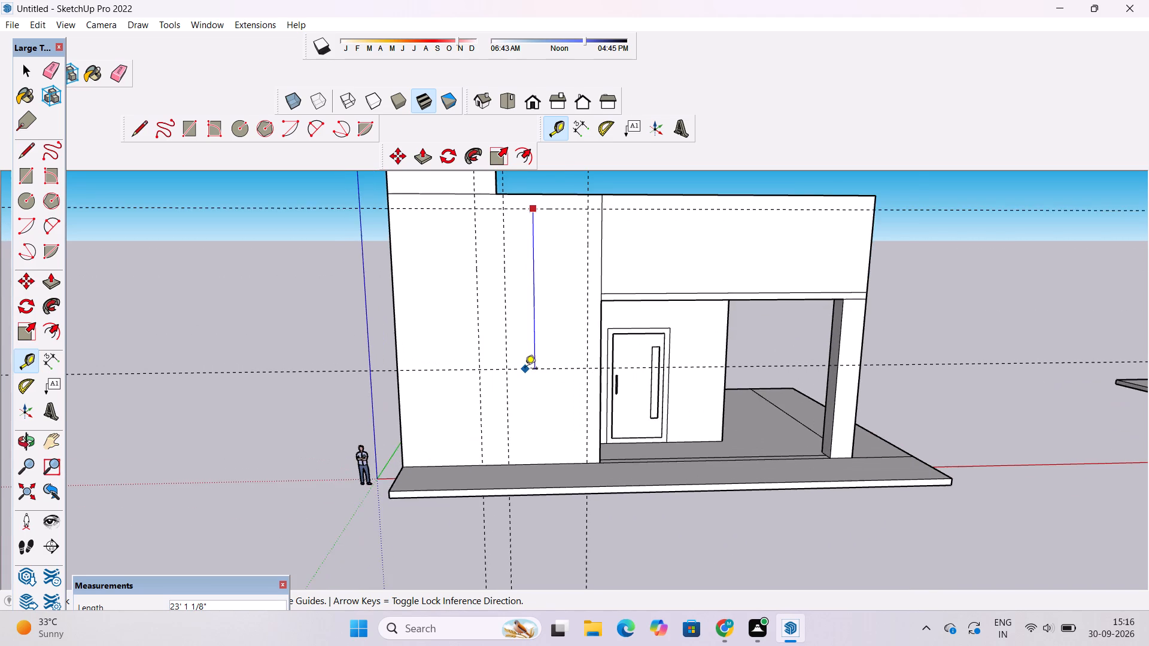
{"action": "scroll", "coordinate": [525, 369], "scroll_direction": "up", "scroll_amount": 1}
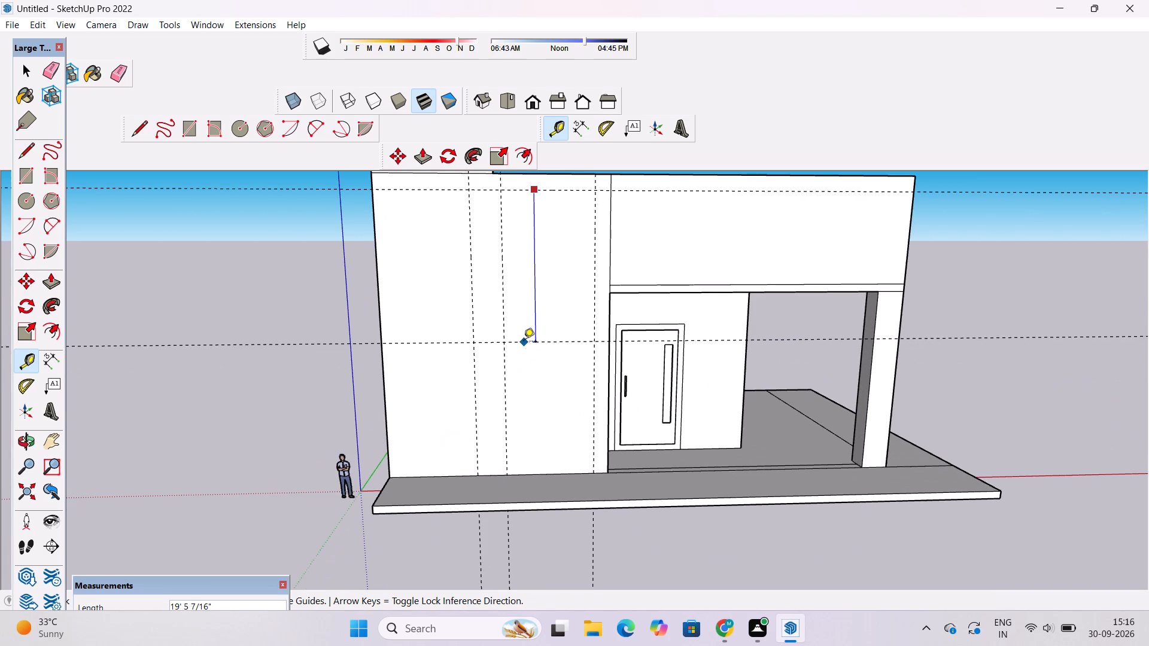
{"action": "scroll", "coordinate": [524, 340], "scroll_direction": "up", "scroll_amount": 1}
{"action": "scroll", "coordinate": [524, 340], "scroll_direction": "down", "scroll_amount": 4}
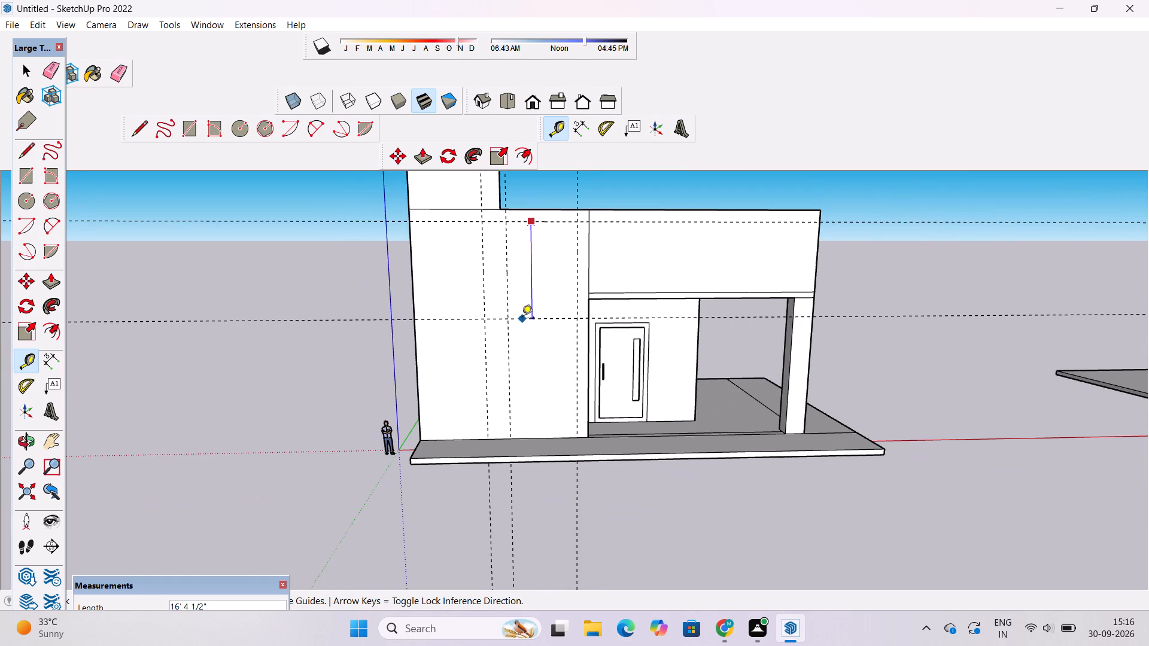
{"action": "scroll", "coordinate": [522, 319], "scroll_direction": "up", "scroll_amount": 1}
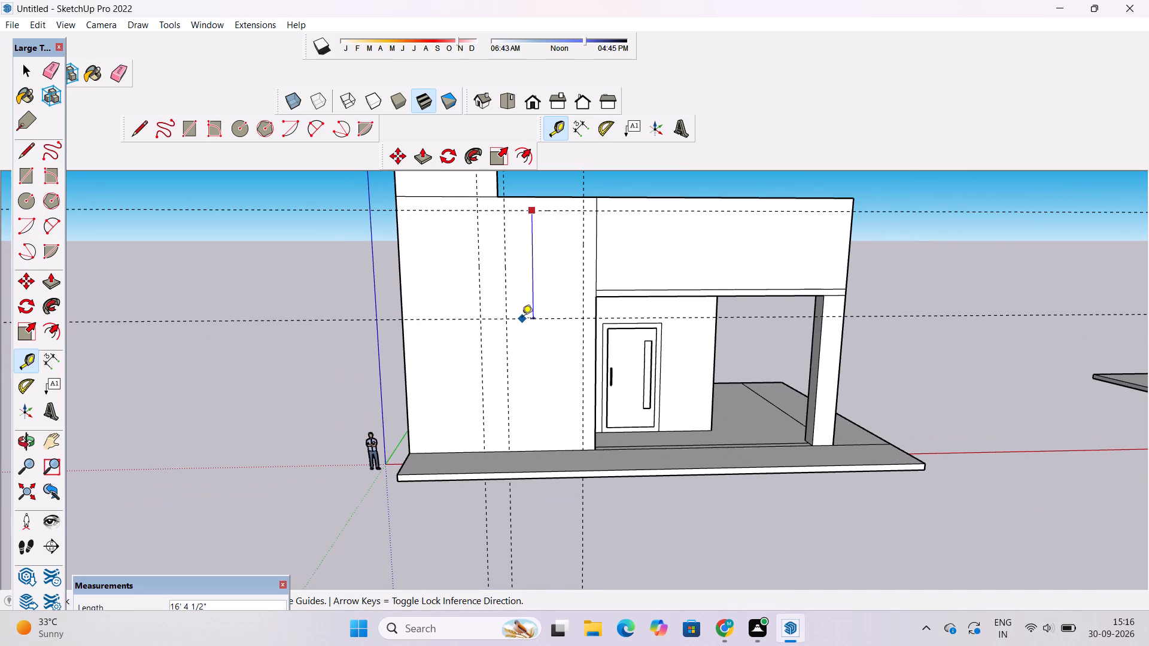
{"action": "type", "text": "18'"}
{"action": "key", "text": "Return"}
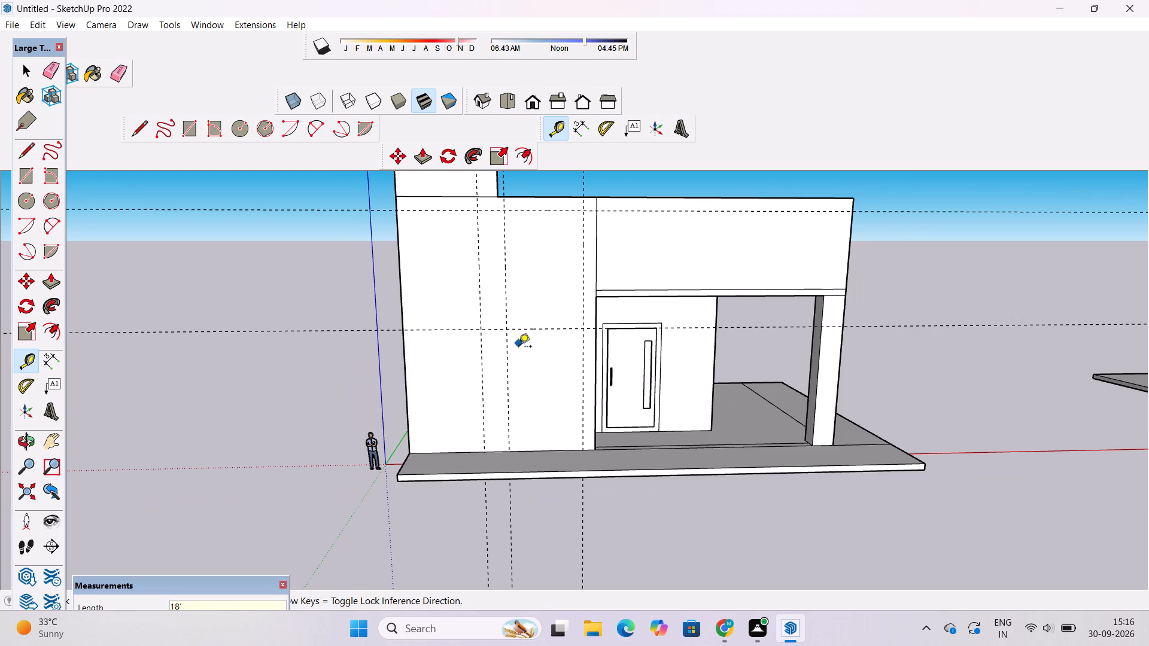
Draw a 4' by 20' rectangle between the two closely spaced vertical guides, from the wall's top line down to the lower horizontal guide.
{"action": "key", "text": "r"}
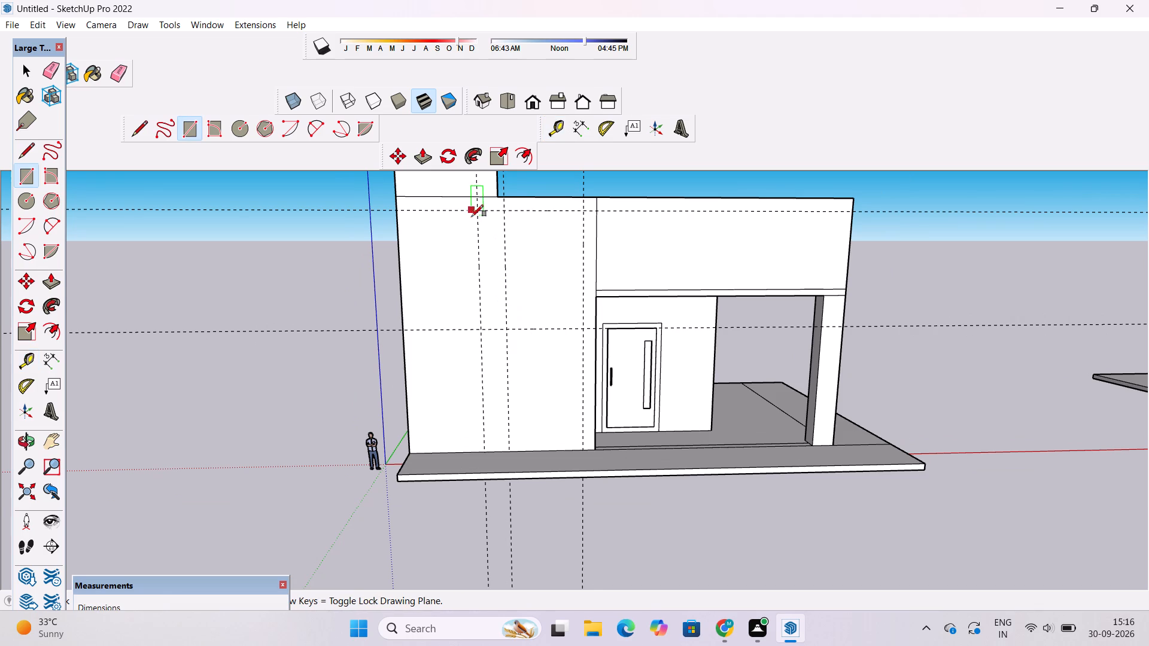
{"action": "scroll", "coordinate": [475, 222], "scroll_direction": "down", "scroll_amount": 3}
{"action": "scroll", "coordinate": [475, 222], "scroll_direction": "up", "scroll_amount": 3}
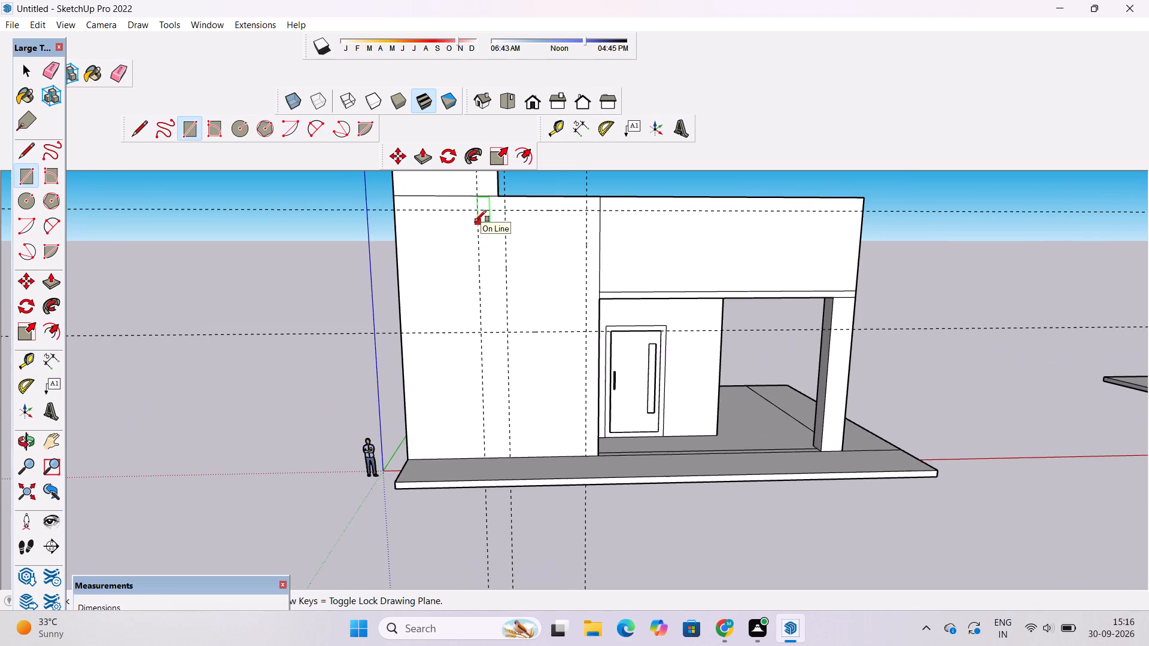
{"action": "scroll", "coordinate": [475, 222], "scroll_direction": "down", "scroll_amount": 3}
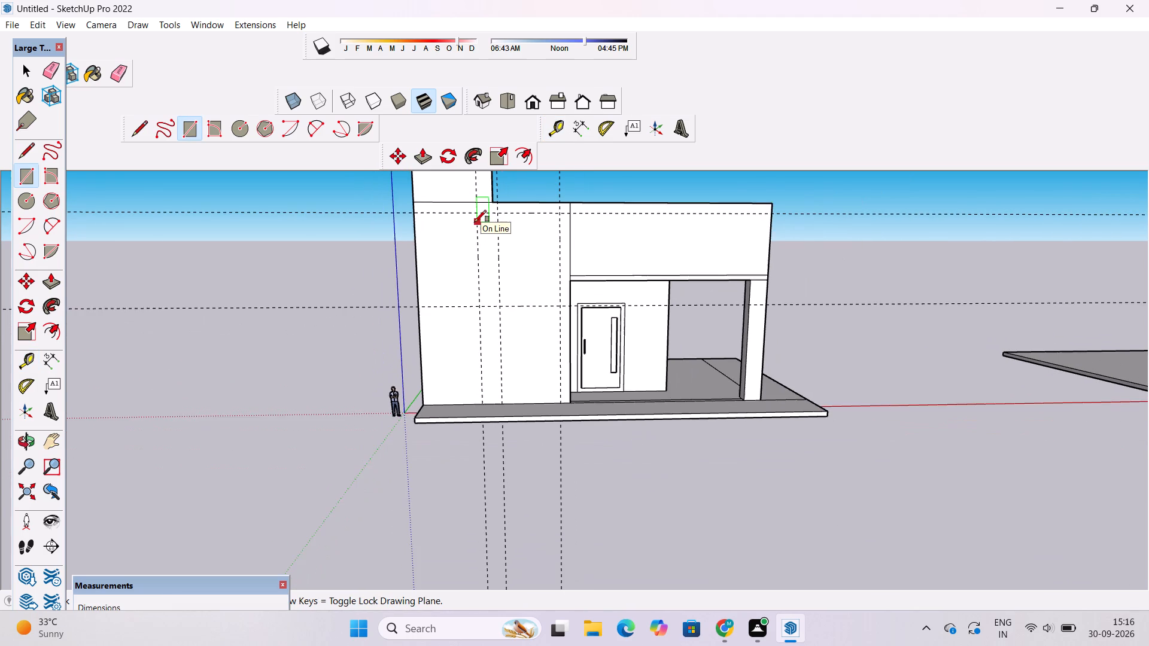
{"action": "scroll", "coordinate": [475, 222], "scroll_direction": "down", "scroll_amount": 2}
{"action": "scroll", "coordinate": [472, 206], "scroll_direction": "up", "scroll_amount": 6}
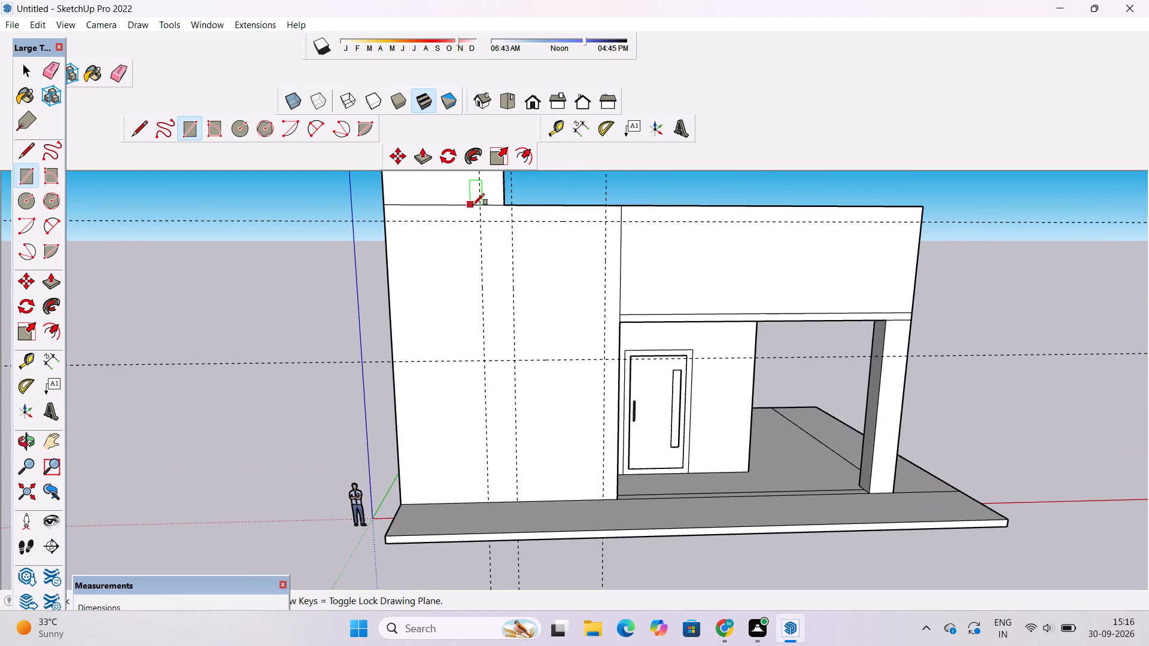
{"action": "left_click", "coordinate": [479, 206]}
{"action": "scroll", "coordinate": [482, 229], "scroll_direction": "down", "scroll_amount": 1}
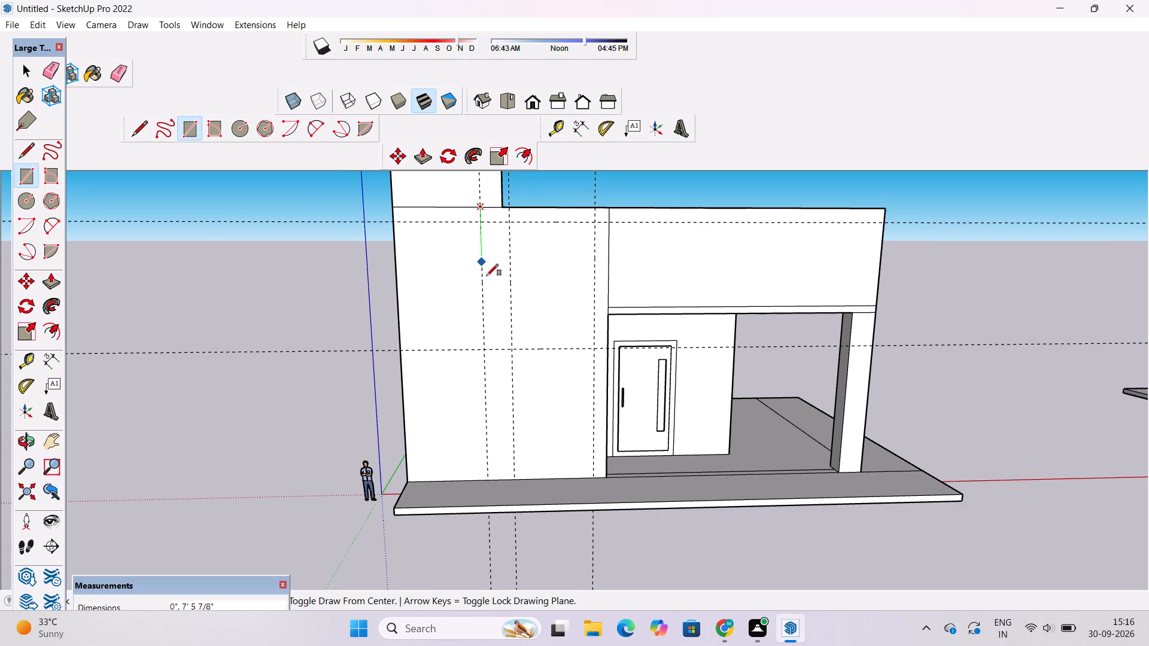
{"action": "left_click", "coordinate": [512, 348]}
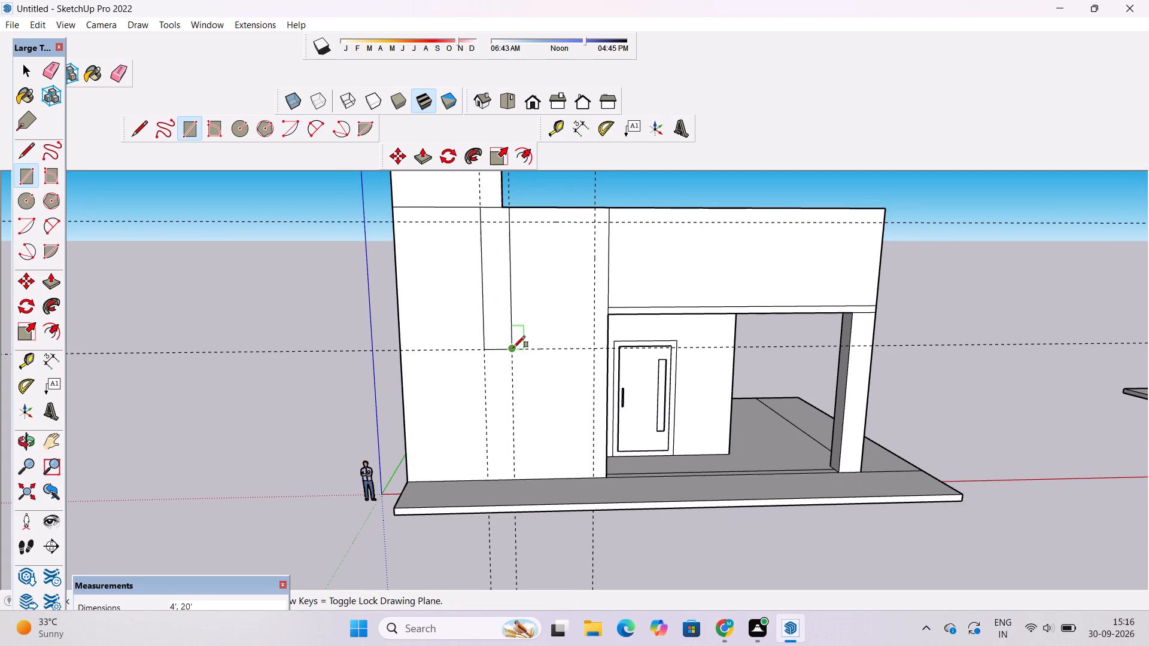
Draw a 2' by 40' rectangle from the wall's top edge to its base, between the third vertical guide and the porch corner.
{"action": "scroll", "coordinate": [513, 348], "scroll_direction": "up", "scroll_amount": 1}
{"action": "scroll", "coordinate": [511, 328], "scroll_direction": "down", "scroll_amount": 2}
{"action": "scroll", "coordinate": [590, 221], "scroll_direction": "up", "scroll_amount": 4}
{"action": "left_click", "coordinate": [586, 214]}
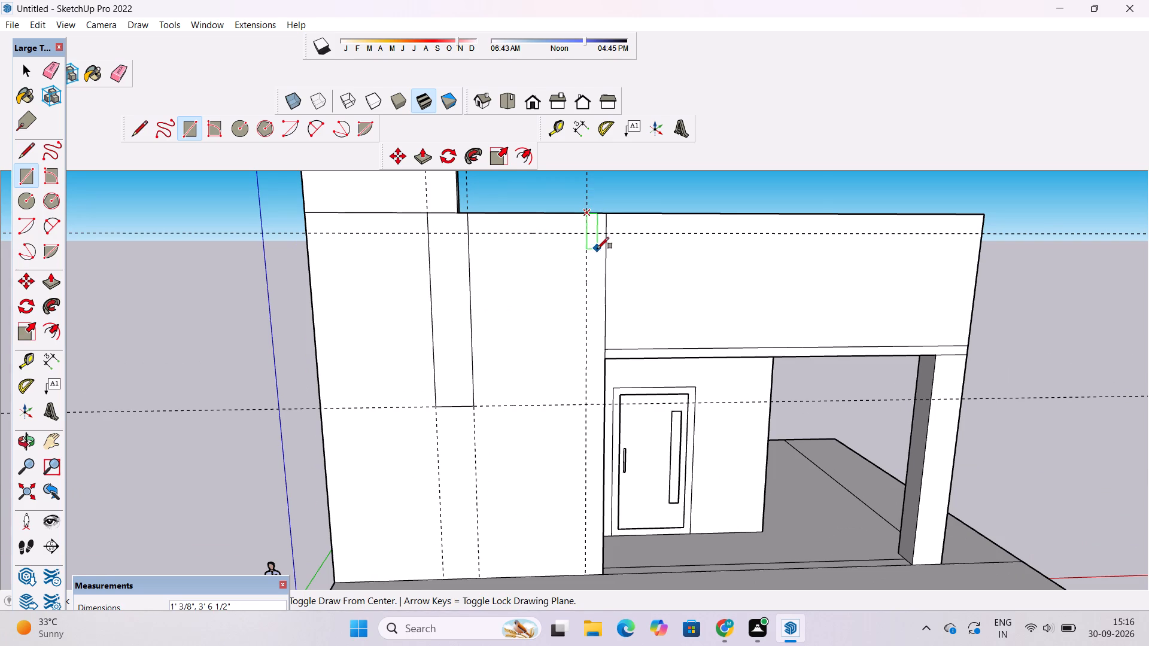
{"action": "scroll", "coordinate": [597, 249], "scroll_direction": "down", "scroll_amount": 9}
{"action": "scroll", "coordinate": [603, 364], "scroll_direction": "up", "scroll_amount": 7}
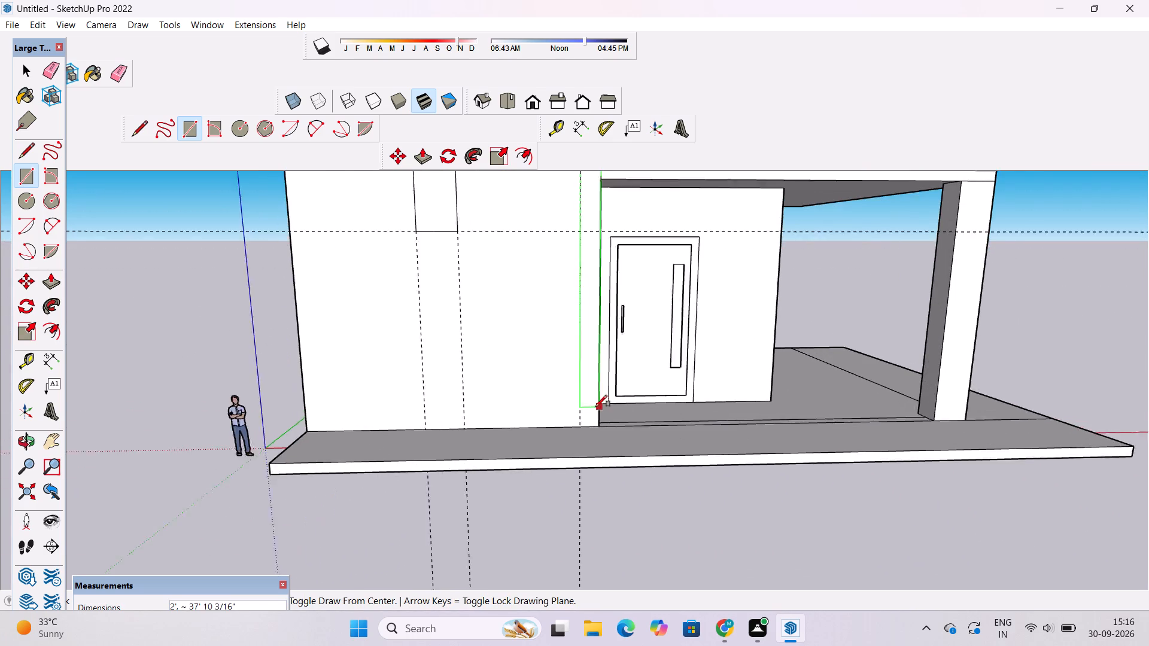
{"action": "scroll", "coordinate": [595, 407], "scroll_direction": "up", "scroll_amount": 2}
{"action": "left_click", "coordinate": [600, 426]}
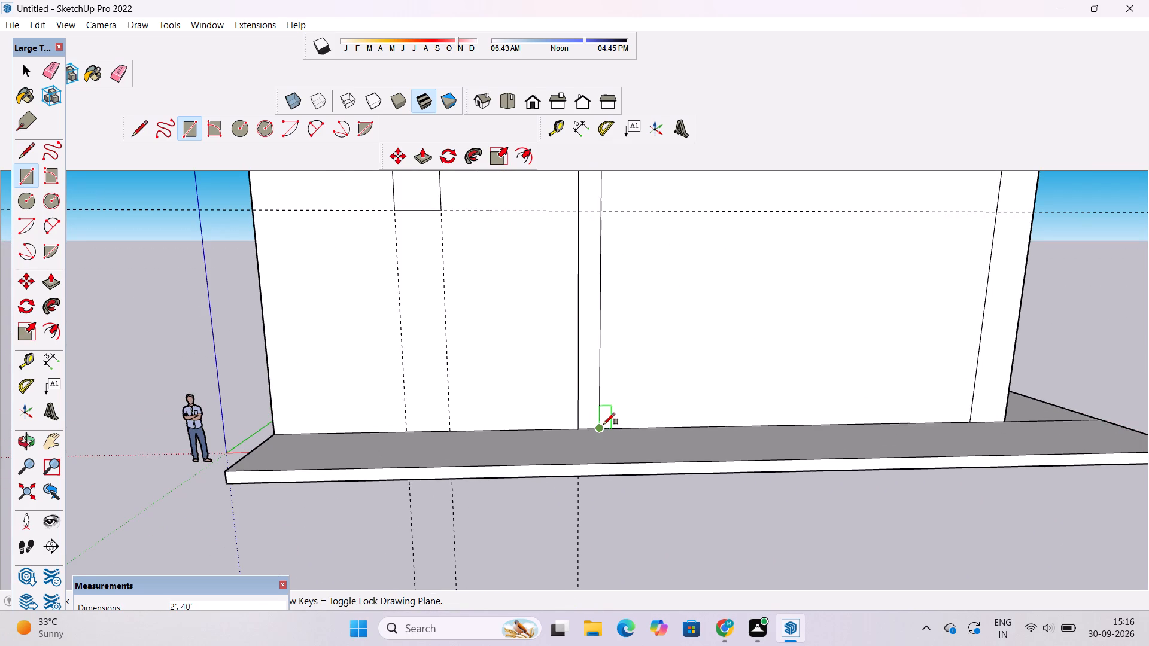
Delete the face covering the porch opening in front of the door.
{"action": "key", "text": "space"}
{"action": "left_click", "coordinate": [676, 384]}
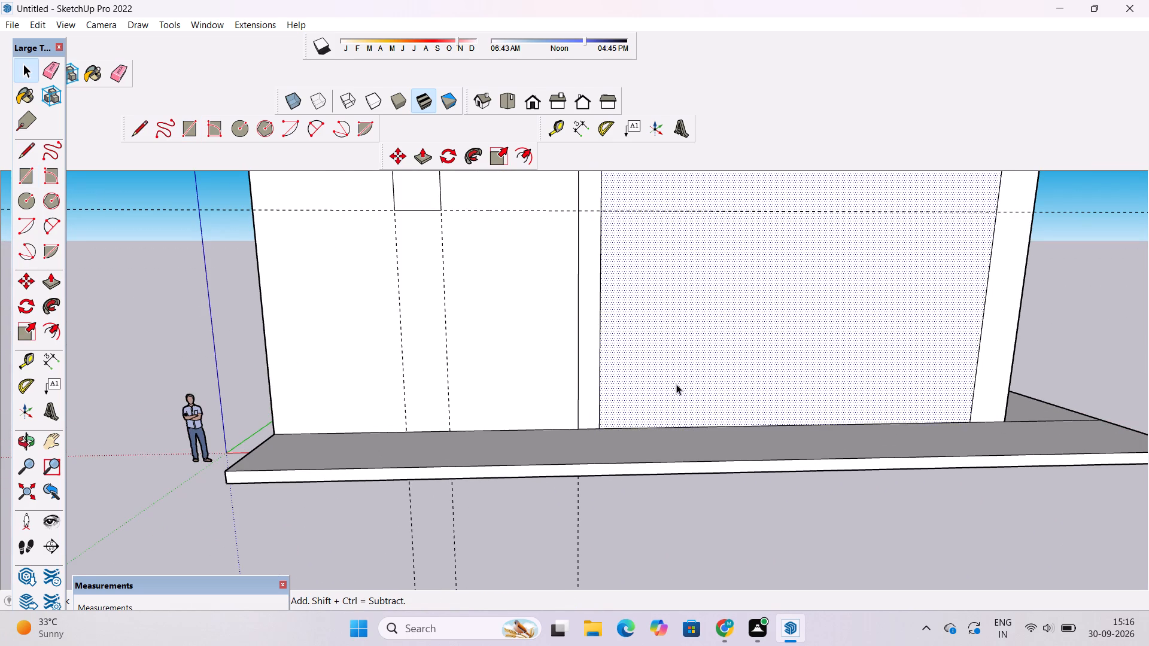
{"action": "key", "text": "Delete"}
Examine the two vertical strips on the front wall and the reopened porch from different angles.
{"action": "key", "text": "o"}
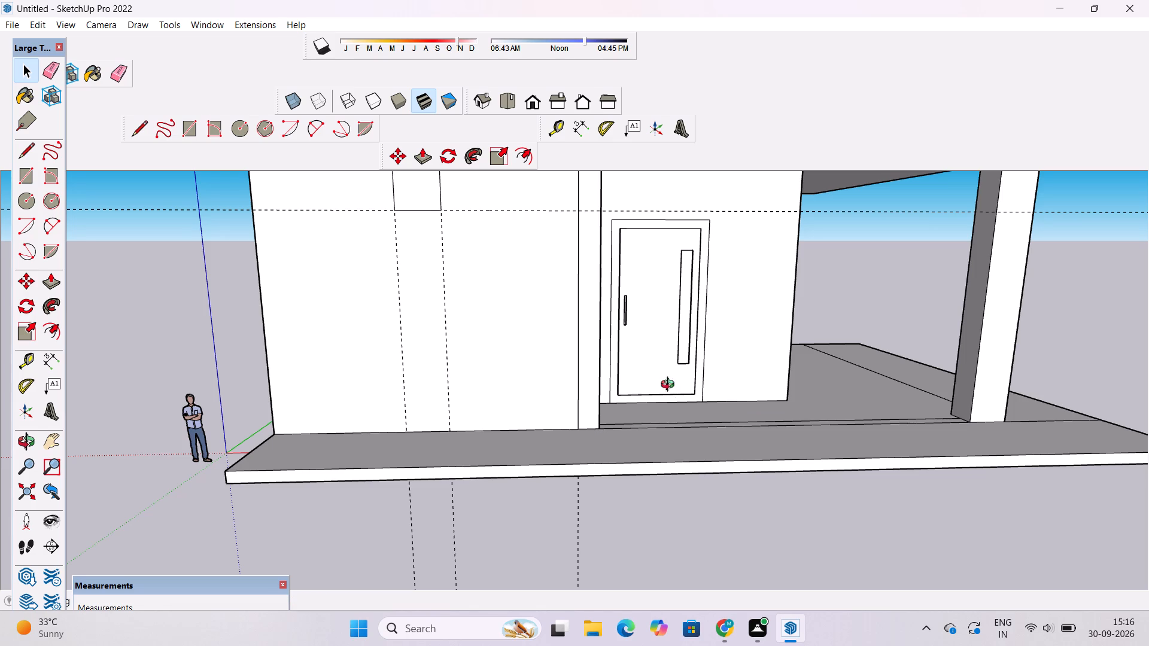
{"action": "scroll", "coordinate": [665, 389], "scroll_direction": "down", "scroll_amount": 5}
{"action": "left_click_drag", "start_coordinate": [651, 427], "coordinate": [718, 351]}
{"action": "scroll", "coordinate": [668, 328], "scroll_direction": "down", "scroll_amount": 5}
{"action": "scroll", "coordinate": [673, 303], "scroll_direction": "up", "scroll_amount": 4}
{"action": "left_click_drag", "start_coordinate": [700, 292], "coordinate": [681, 325], "text": "shift"}
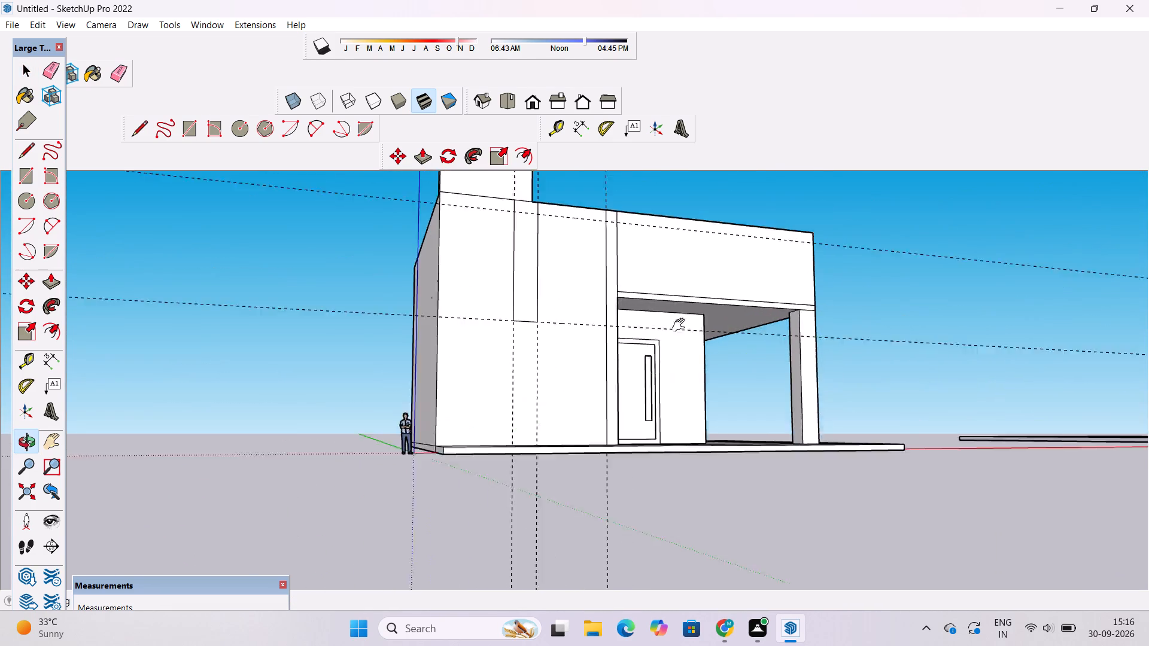
{"action": "left_click_drag", "start_coordinate": [681, 325], "coordinate": [673, 339], "text": "shift"}
{"action": "left_click_drag", "start_coordinate": [656, 336], "coordinate": [613, 360]}
{"action": "scroll", "coordinate": [580, 295], "scroll_direction": "up", "scroll_amount": 3}
{"action": "scroll", "coordinate": [551, 334], "scroll_direction": "down", "scroll_amount": 1}
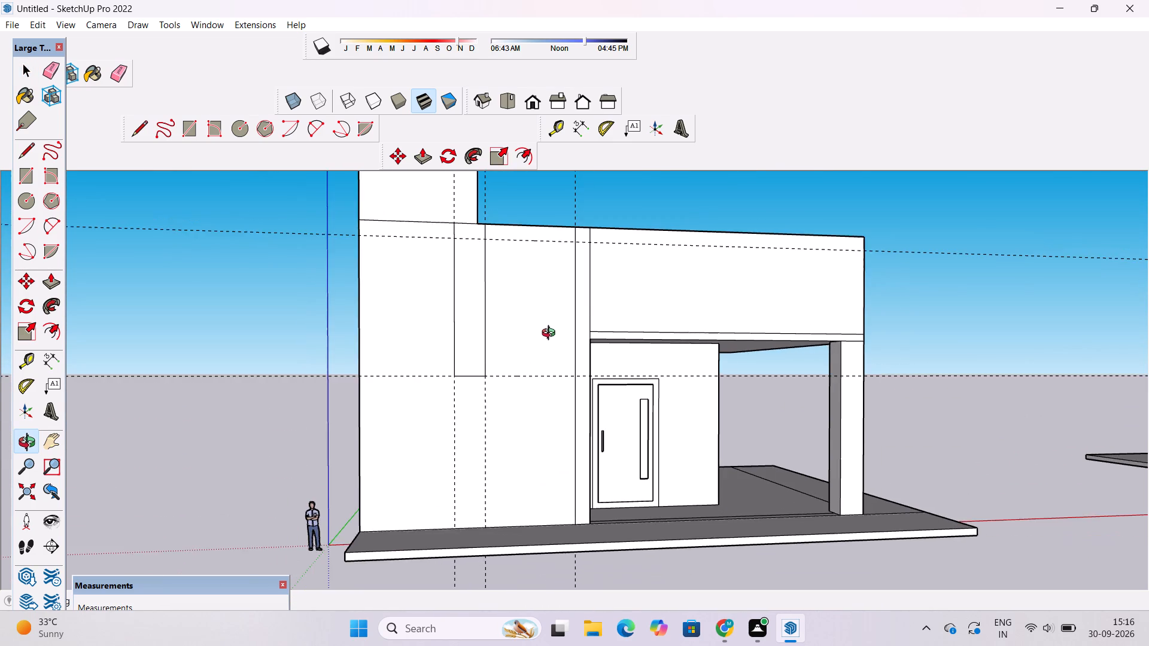
{"action": "left_click_drag", "start_coordinate": [560, 333], "coordinate": [560, 412]}
{"action": "left_click_drag", "start_coordinate": [645, 367], "coordinate": [569, 357]}
{"action": "left_click_drag", "start_coordinate": [563, 356], "coordinate": [650, 360], "text": "shift"}
{"action": "left_click_drag", "start_coordinate": [637, 376], "coordinate": [635, 343]}
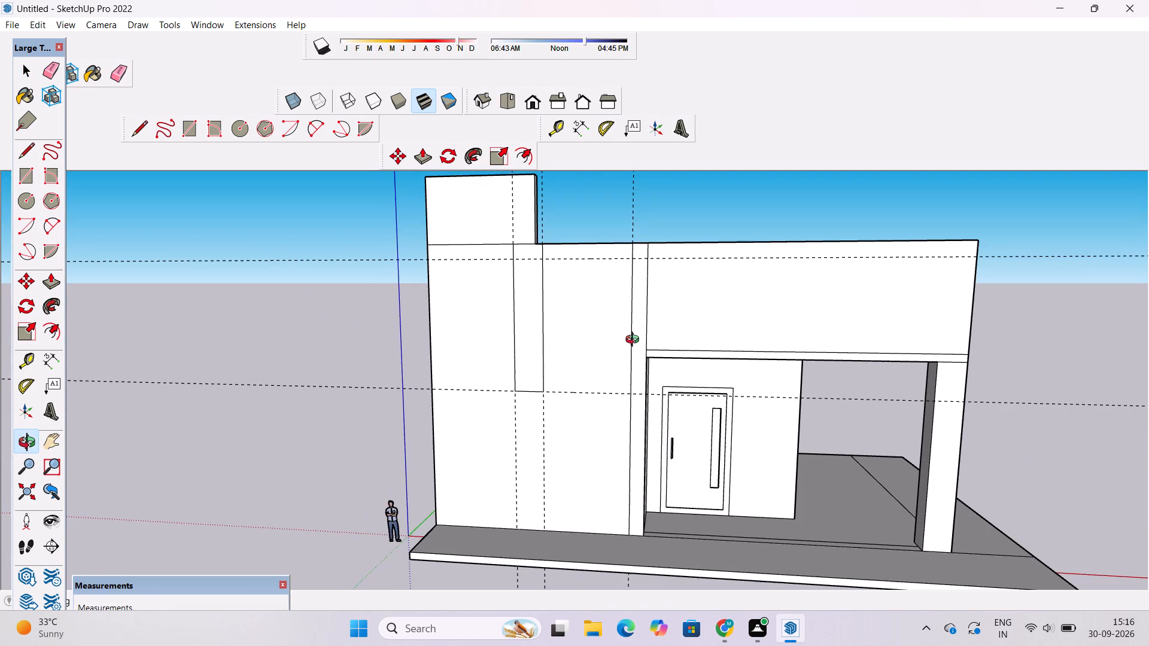
{"action": "left_click_drag", "start_coordinate": [594, 342], "coordinate": [615, 429], "text": "shift"}
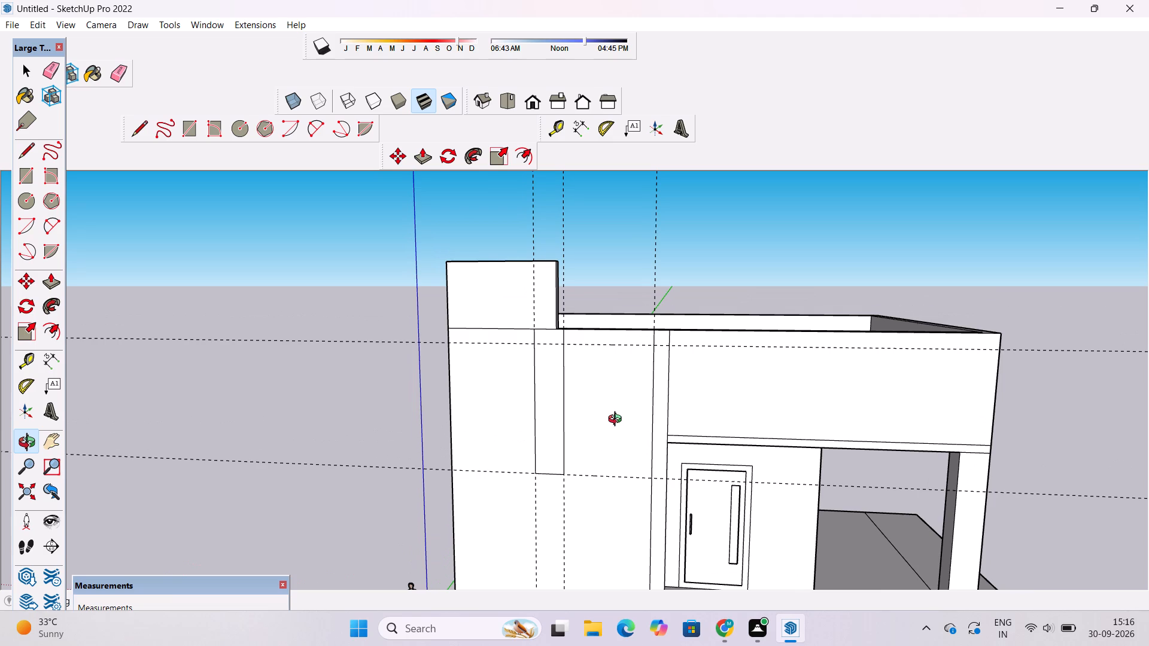
{"action": "left_click_drag", "start_coordinate": [618, 420], "coordinate": [626, 381]}
{"action": "left_click_drag", "start_coordinate": [626, 381], "coordinate": [638, 415], "text": "shift"}
Draw a 12' line along the upper horizontal guide, connecting the inner edges of the two vertical strips.
{"action": "scroll", "coordinate": [641, 395], "scroll_direction": "up", "scroll_amount": 2}
{"action": "left_click_drag", "start_coordinate": [639, 386], "coordinate": [639, 398]}
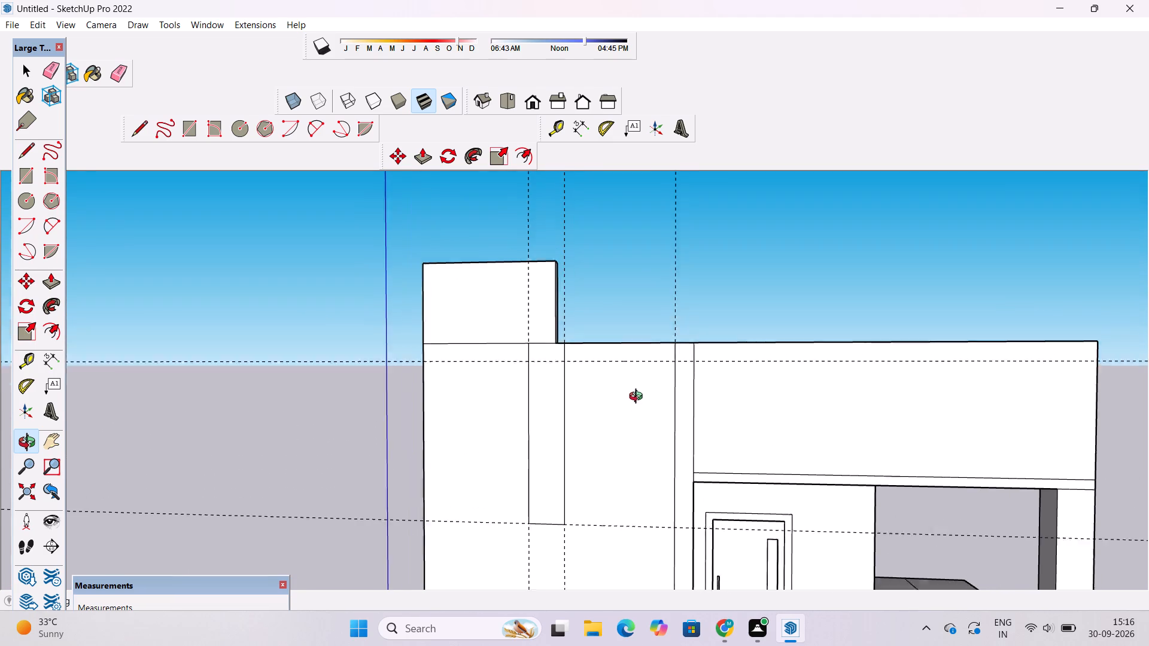
{"action": "left_click_drag", "start_coordinate": [639, 398], "coordinate": [644, 427]}
{"action": "scroll", "coordinate": [647, 413], "scroll_direction": "up", "scroll_amount": 6}
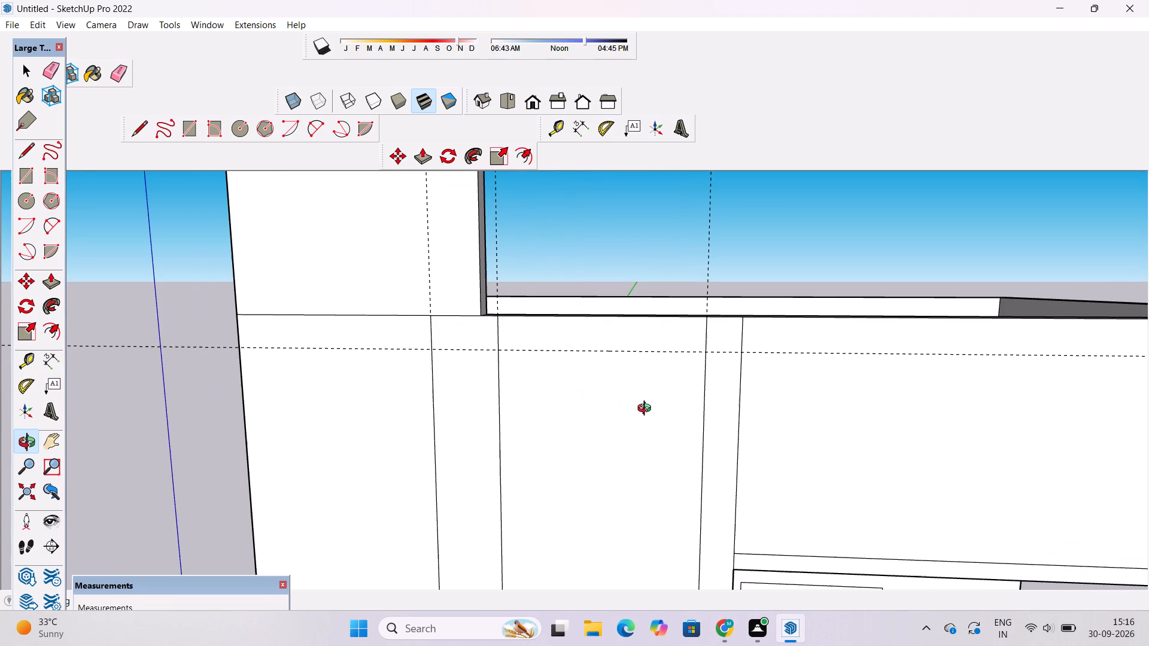
{"action": "key", "text": "l"}
{"action": "scroll", "coordinate": [674, 389], "scroll_direction": "down", "scroll_amount": 1}
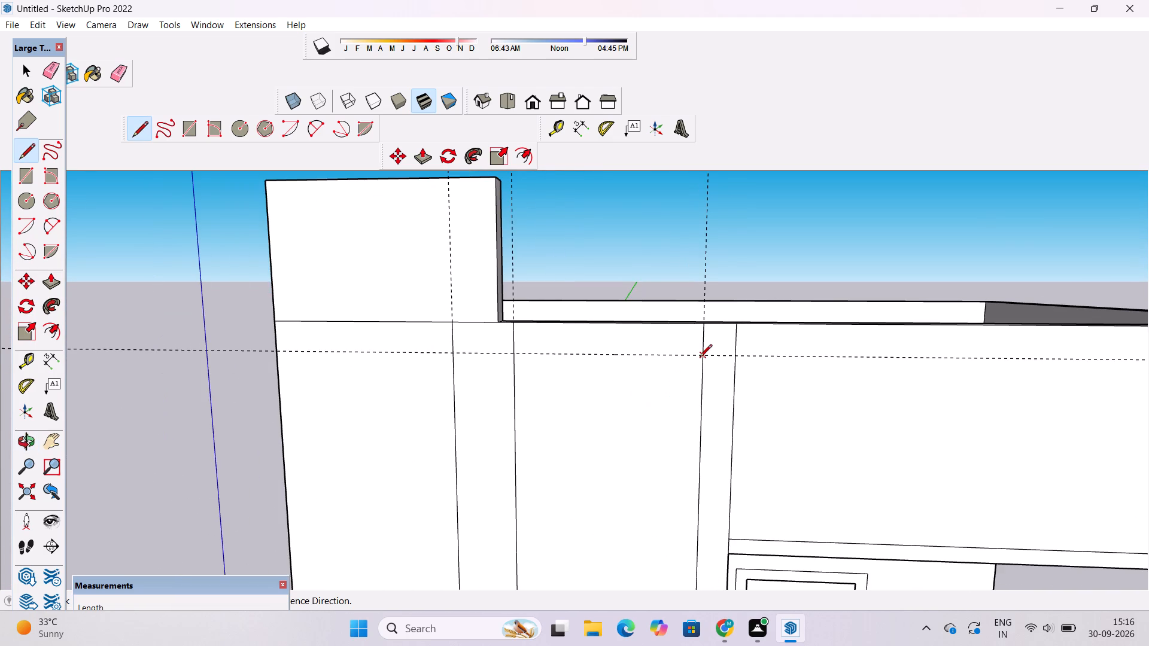
{"action": "left_click", "coordinate": [700, 357]}
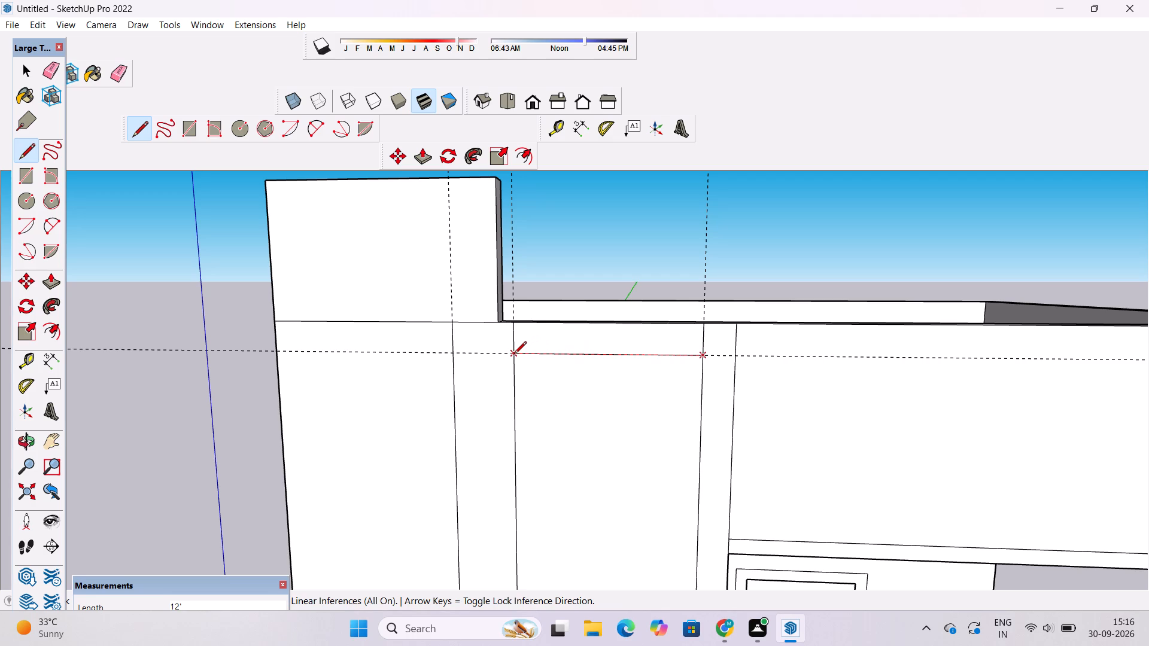
{"action": "left_click", "coordinate": [514, 355]}
{"action": "scroll", "coordinate": [513, 355], "scroll_direction": "down", "scroll_amount": 9}
Erase the two horizontal and three vertical guides from the front wall.
{"action": "key", "text": "space"}
{"action": "type", "text": "e"}
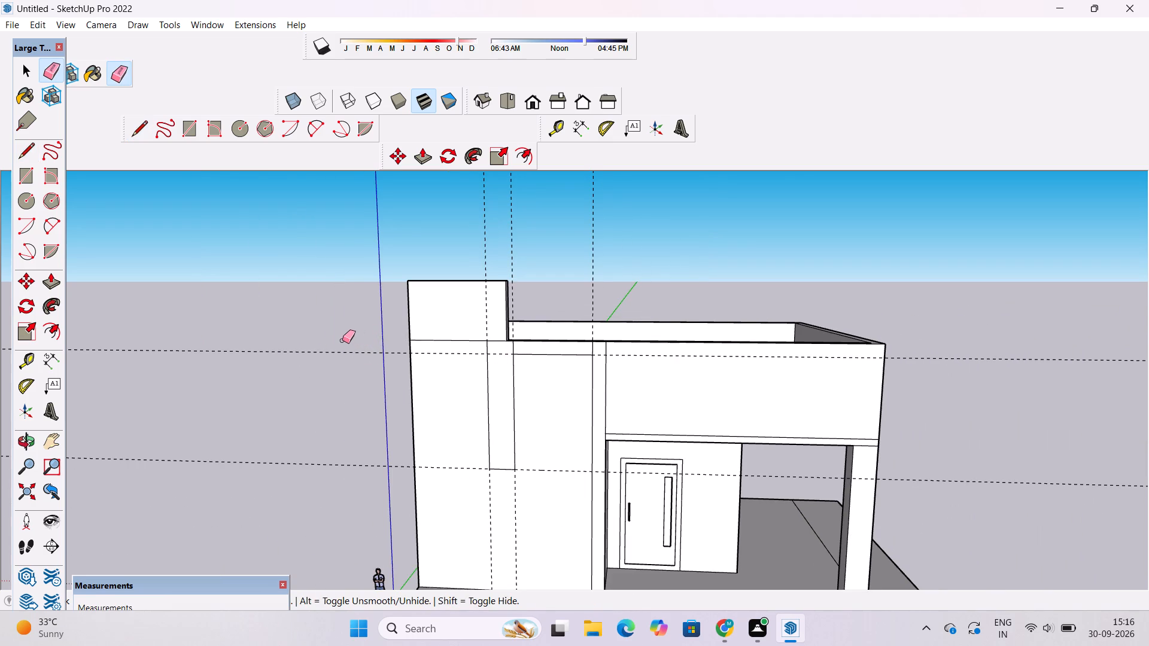
{"action": "left_click_drag", "start_coordinate": [339, 323], "coordinate": [348, 429]}
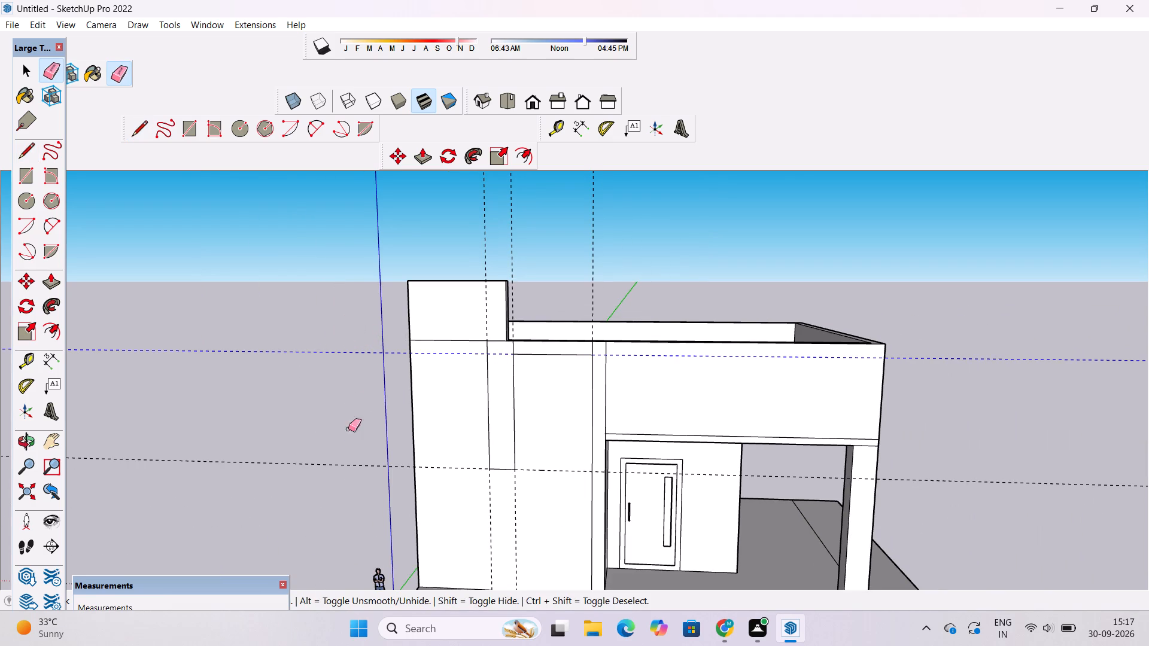
{"action": "left_click_drag", "start_coordinate": [348, 429], "coordinate": [351, 474]}
{"action": "left_click_drag", "start_coordinate": [594, 214], "coordinate": [482, 246]}
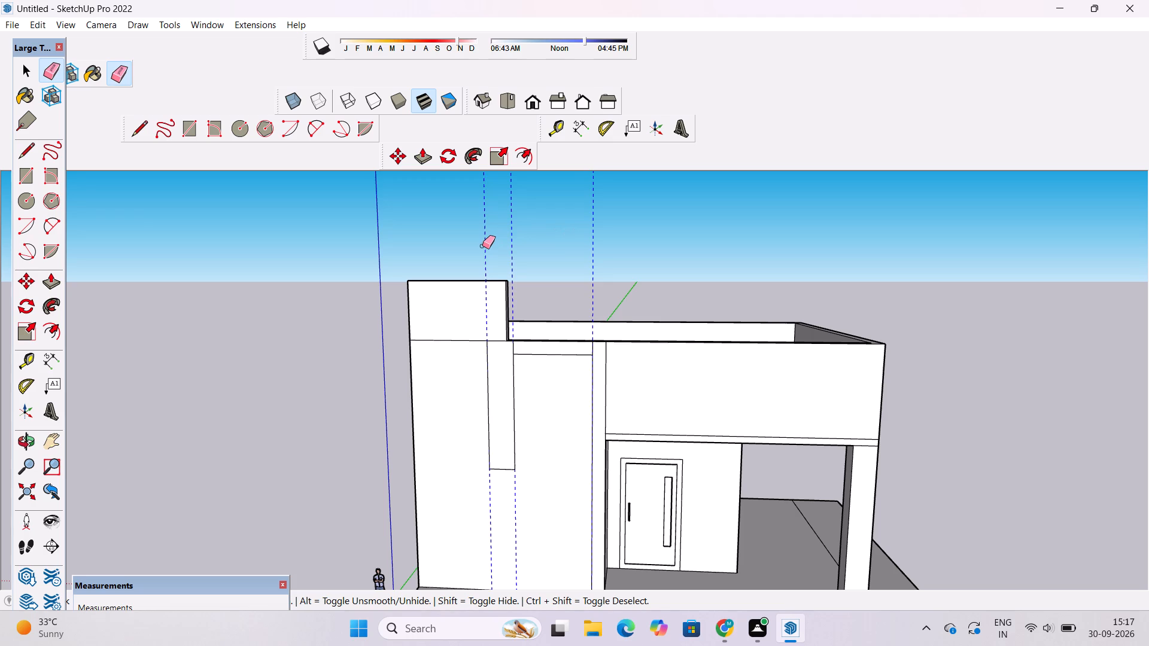
{"action": "left_click_drag", "start_coordinate": [482, 246], "coordinate": [482, 246]}
Erase the short vertical segments above the connecting line to merge the two strips and top band into one outline.
{"action": "key", "text": "o"}
{"action": "scroll", "coordinate": [482, 246], "scroll_direction": "down", "scroll_amount": 4}
{"action": "left_click_drag", "start_coordinate": [513, 352], "coordinate": [531, 294], "text": "shift"}
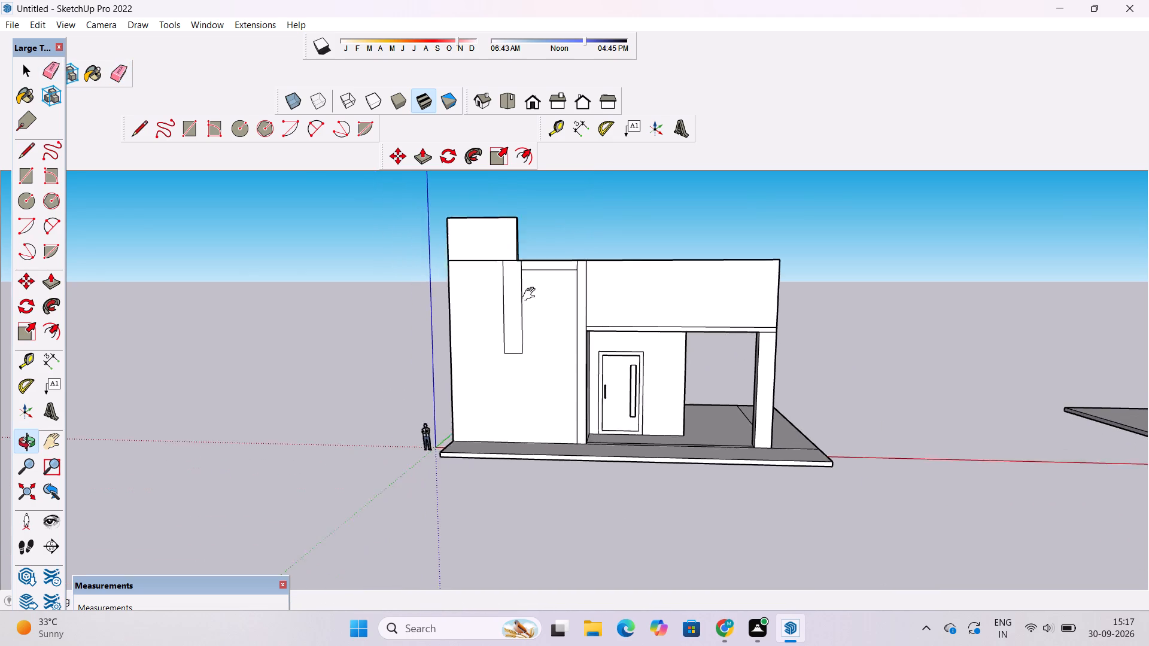
{"action": "left_click_drag", "start_coordinate": [531, 294], "coordinate": [531, 292], "text": "shift"}
{"action": "scroll", "coordinate": [533, 269], "scroll_direction": "up", "scroll_amount": 14}
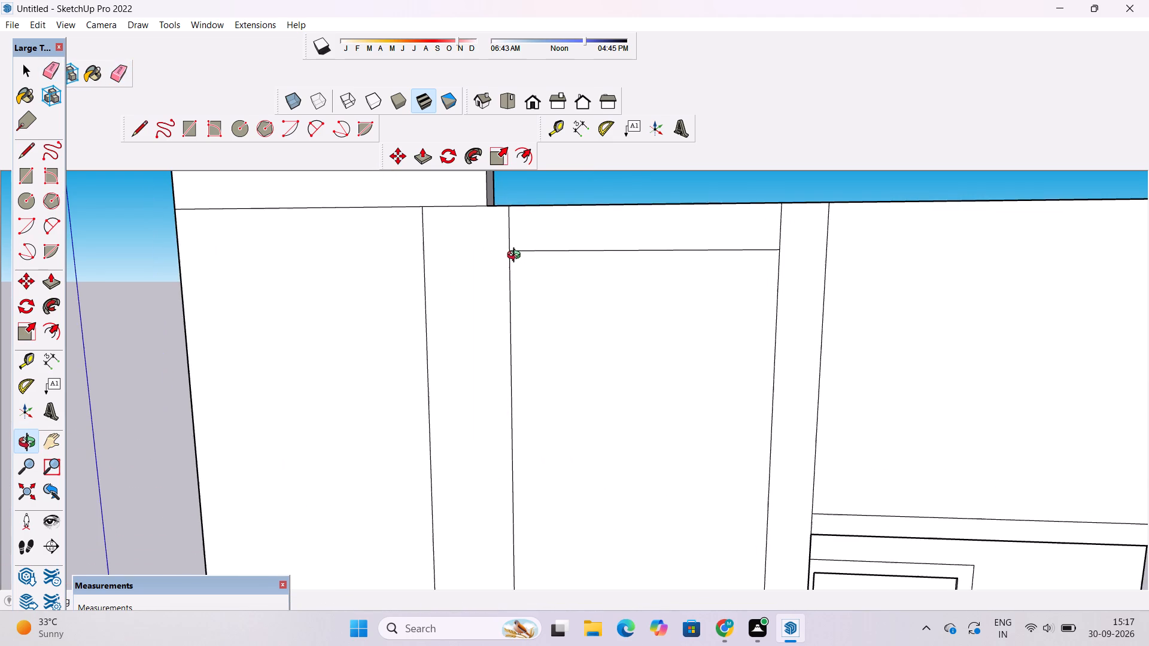
{"action": "scroll", "coordinate": [516, 257], "scroll_direction": "up", "scroll_amount": 1}
{"action": "left_click_drag", "start_coordinate": [516, 257], "coordinate": [533, 296]}
{"action": "key", "text": "e"}
{"action": "left_click_drag", "start_coordinate": [528, 271], "coordinate": [515, 281]}
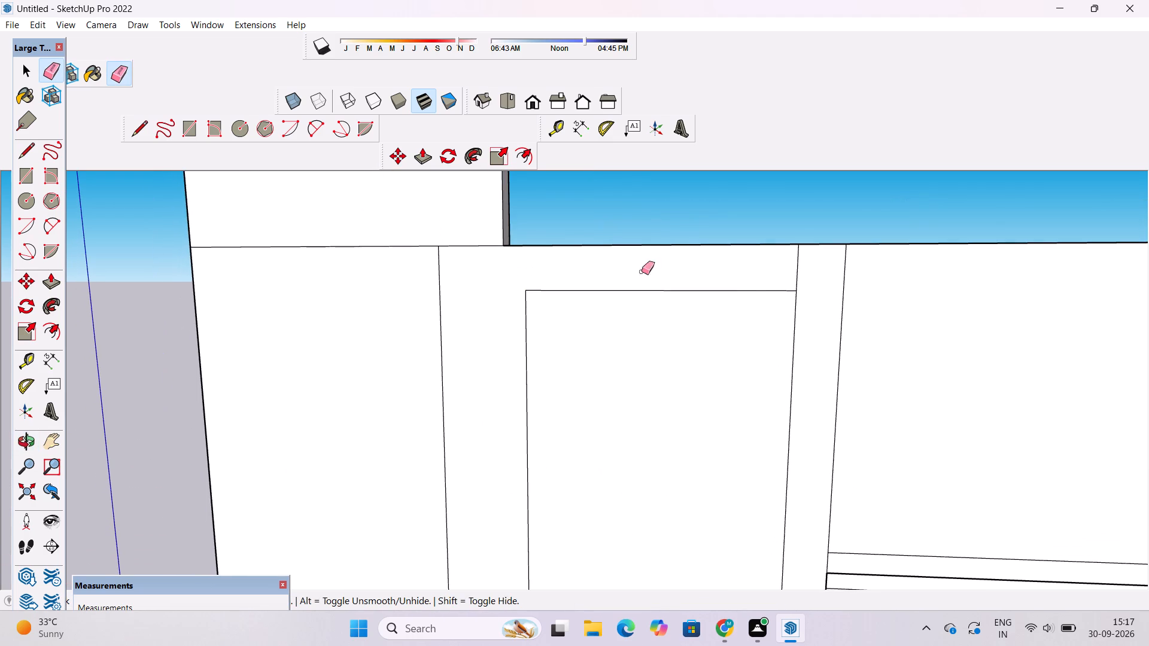
{"action": "left_click_drag", "start_coordinate": [801, 266], "coordinate": [792, 278]}
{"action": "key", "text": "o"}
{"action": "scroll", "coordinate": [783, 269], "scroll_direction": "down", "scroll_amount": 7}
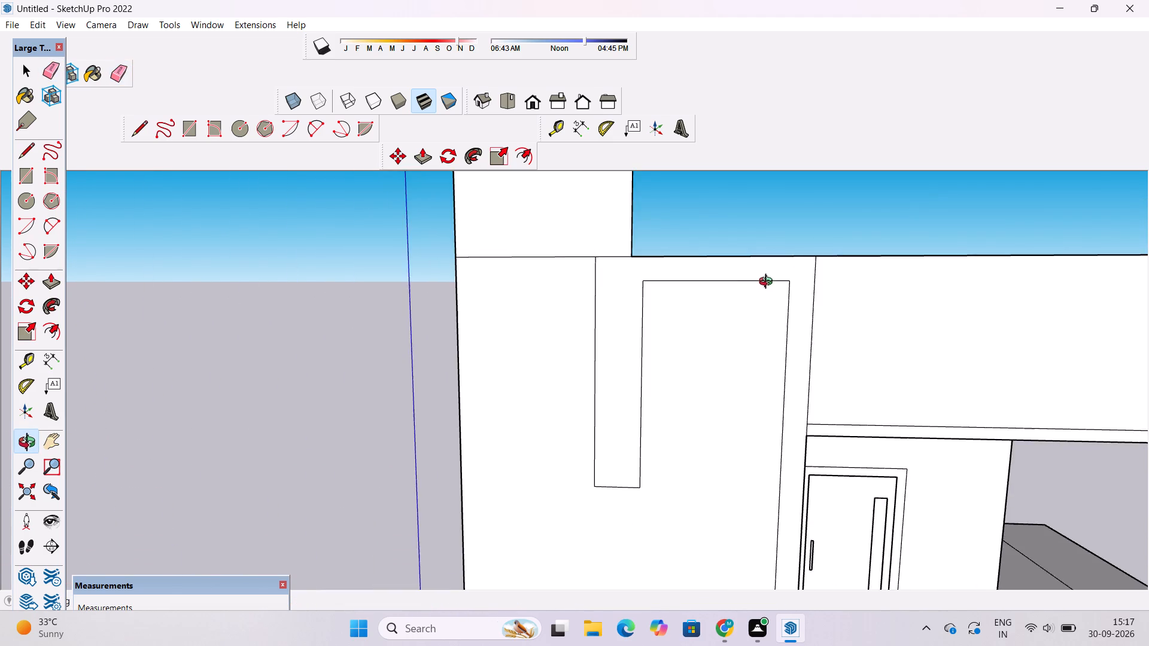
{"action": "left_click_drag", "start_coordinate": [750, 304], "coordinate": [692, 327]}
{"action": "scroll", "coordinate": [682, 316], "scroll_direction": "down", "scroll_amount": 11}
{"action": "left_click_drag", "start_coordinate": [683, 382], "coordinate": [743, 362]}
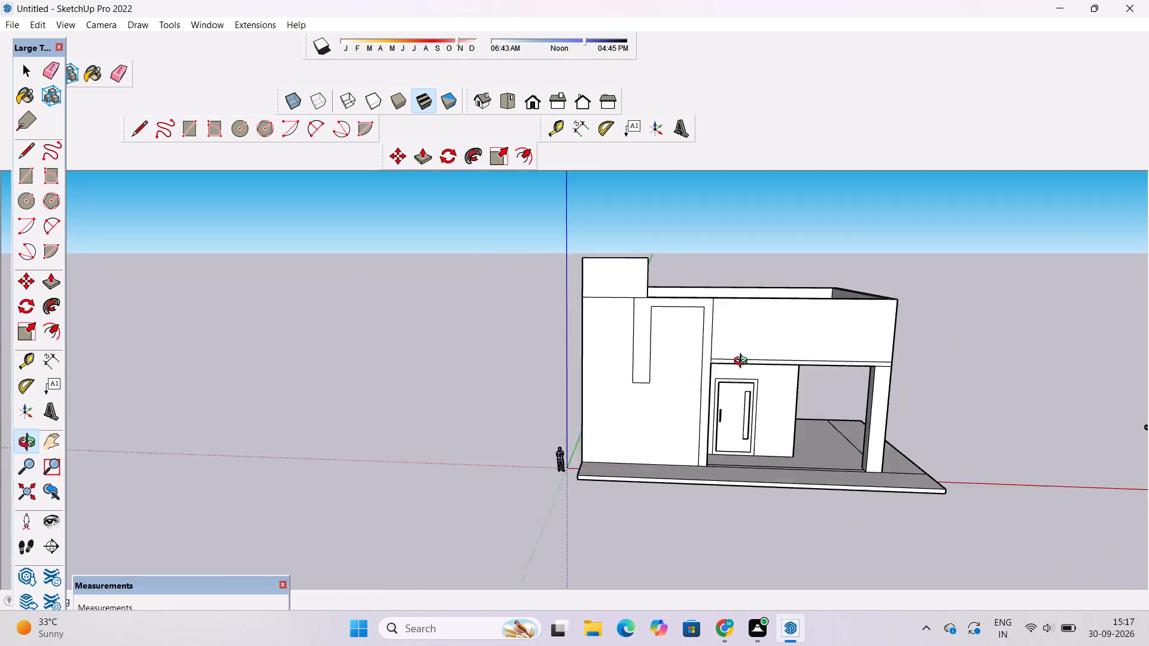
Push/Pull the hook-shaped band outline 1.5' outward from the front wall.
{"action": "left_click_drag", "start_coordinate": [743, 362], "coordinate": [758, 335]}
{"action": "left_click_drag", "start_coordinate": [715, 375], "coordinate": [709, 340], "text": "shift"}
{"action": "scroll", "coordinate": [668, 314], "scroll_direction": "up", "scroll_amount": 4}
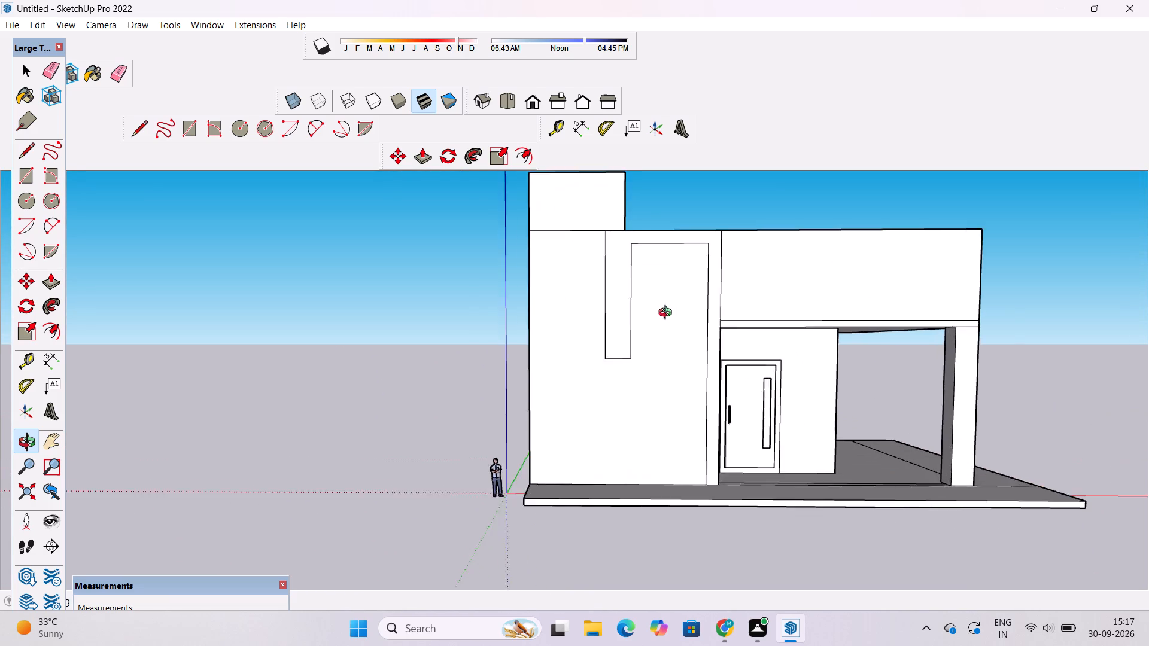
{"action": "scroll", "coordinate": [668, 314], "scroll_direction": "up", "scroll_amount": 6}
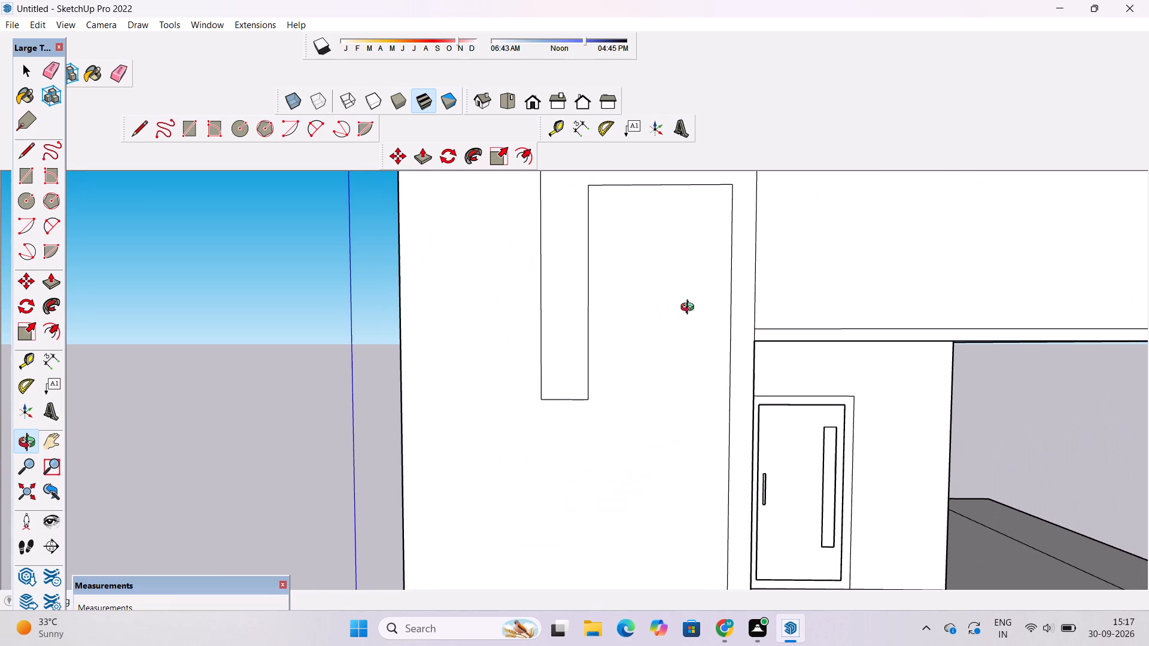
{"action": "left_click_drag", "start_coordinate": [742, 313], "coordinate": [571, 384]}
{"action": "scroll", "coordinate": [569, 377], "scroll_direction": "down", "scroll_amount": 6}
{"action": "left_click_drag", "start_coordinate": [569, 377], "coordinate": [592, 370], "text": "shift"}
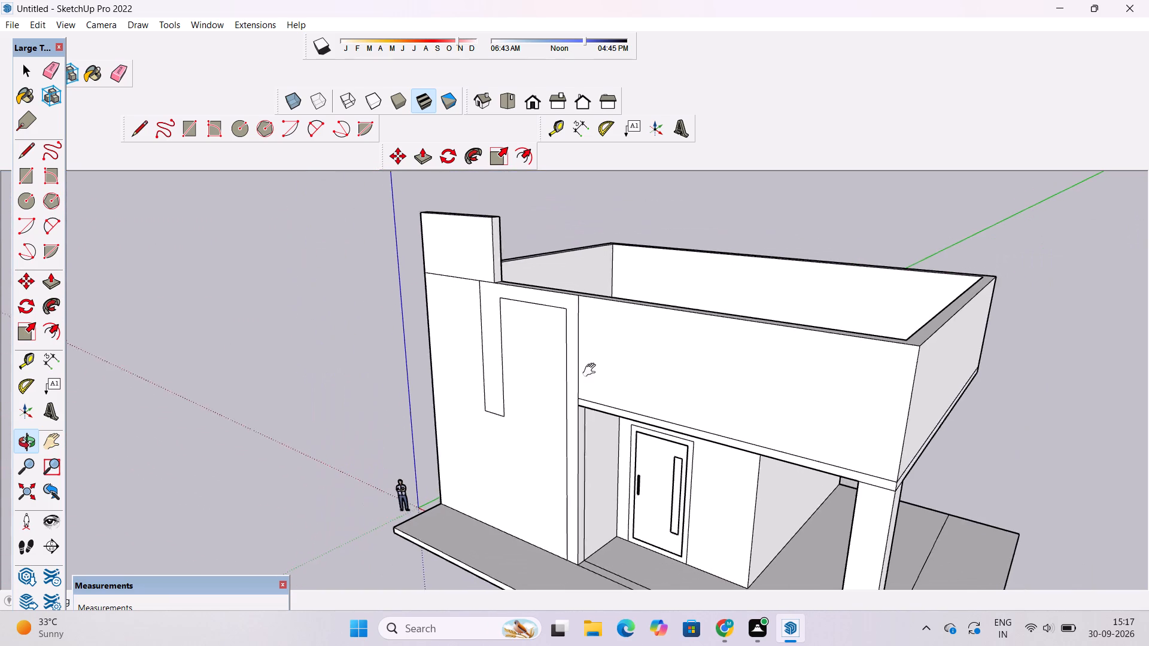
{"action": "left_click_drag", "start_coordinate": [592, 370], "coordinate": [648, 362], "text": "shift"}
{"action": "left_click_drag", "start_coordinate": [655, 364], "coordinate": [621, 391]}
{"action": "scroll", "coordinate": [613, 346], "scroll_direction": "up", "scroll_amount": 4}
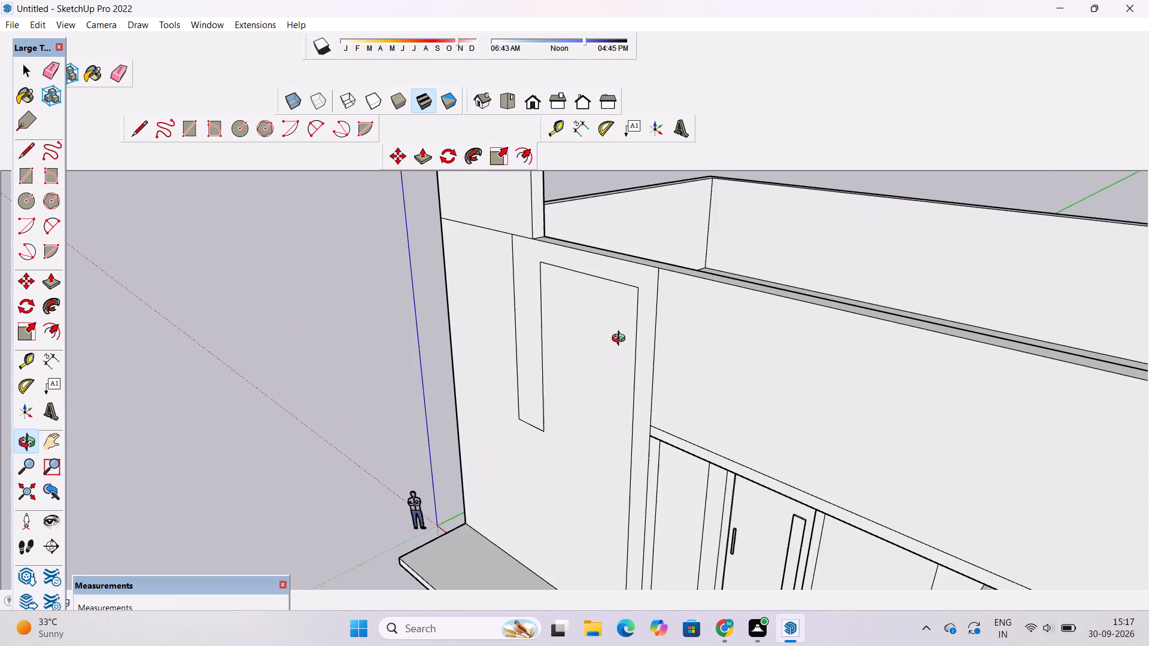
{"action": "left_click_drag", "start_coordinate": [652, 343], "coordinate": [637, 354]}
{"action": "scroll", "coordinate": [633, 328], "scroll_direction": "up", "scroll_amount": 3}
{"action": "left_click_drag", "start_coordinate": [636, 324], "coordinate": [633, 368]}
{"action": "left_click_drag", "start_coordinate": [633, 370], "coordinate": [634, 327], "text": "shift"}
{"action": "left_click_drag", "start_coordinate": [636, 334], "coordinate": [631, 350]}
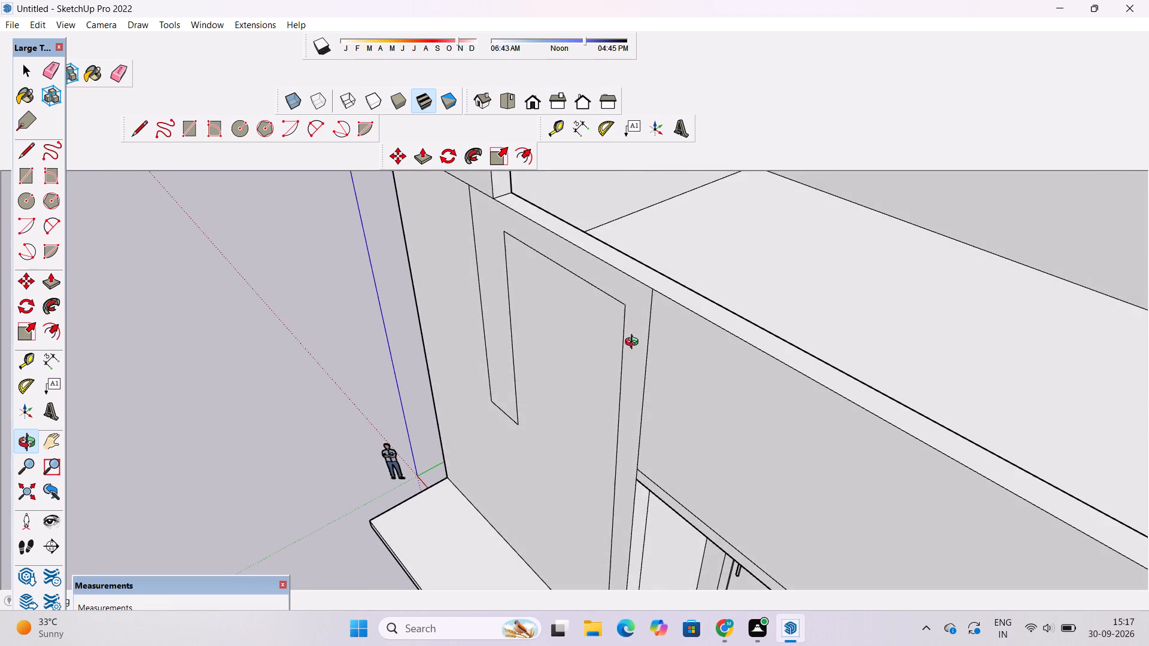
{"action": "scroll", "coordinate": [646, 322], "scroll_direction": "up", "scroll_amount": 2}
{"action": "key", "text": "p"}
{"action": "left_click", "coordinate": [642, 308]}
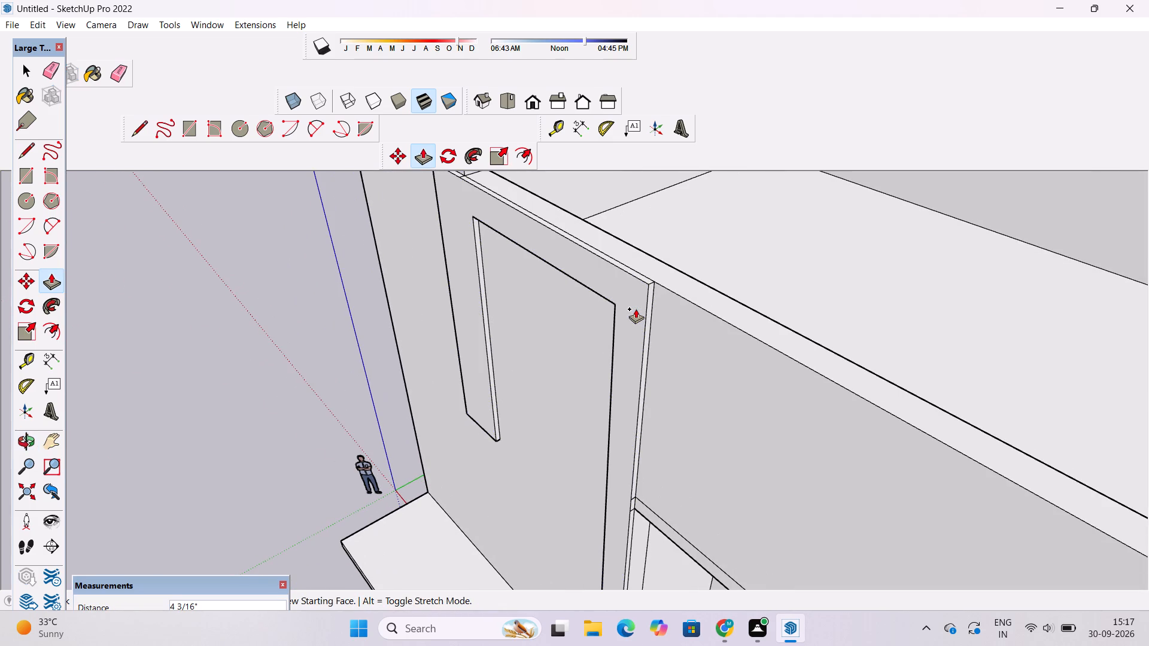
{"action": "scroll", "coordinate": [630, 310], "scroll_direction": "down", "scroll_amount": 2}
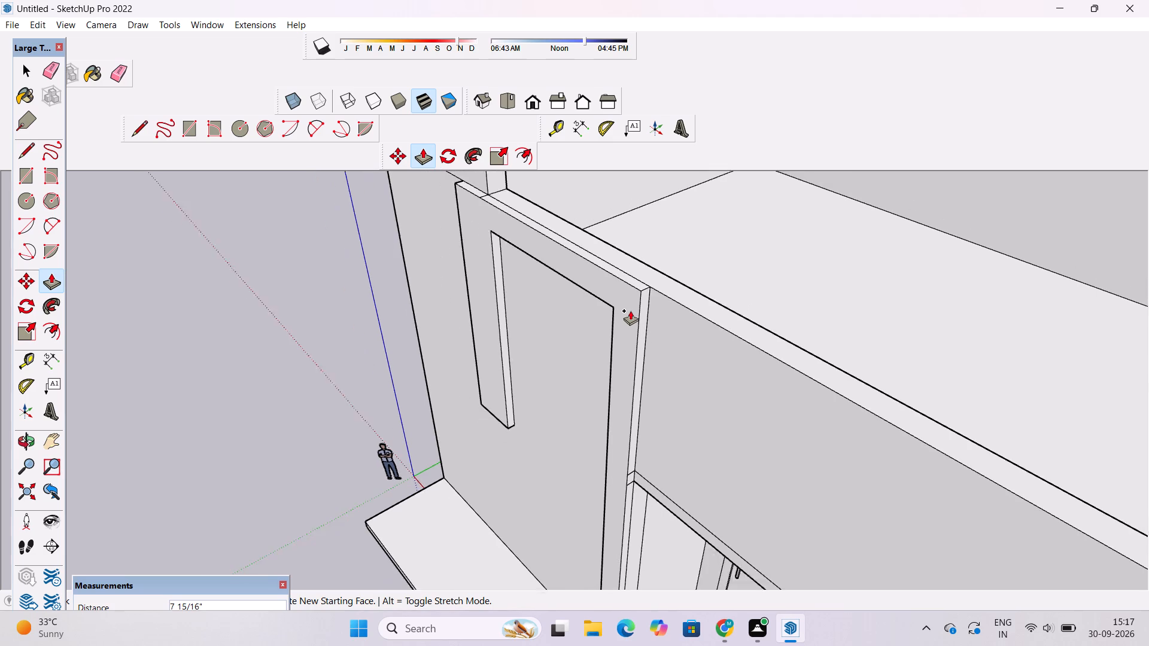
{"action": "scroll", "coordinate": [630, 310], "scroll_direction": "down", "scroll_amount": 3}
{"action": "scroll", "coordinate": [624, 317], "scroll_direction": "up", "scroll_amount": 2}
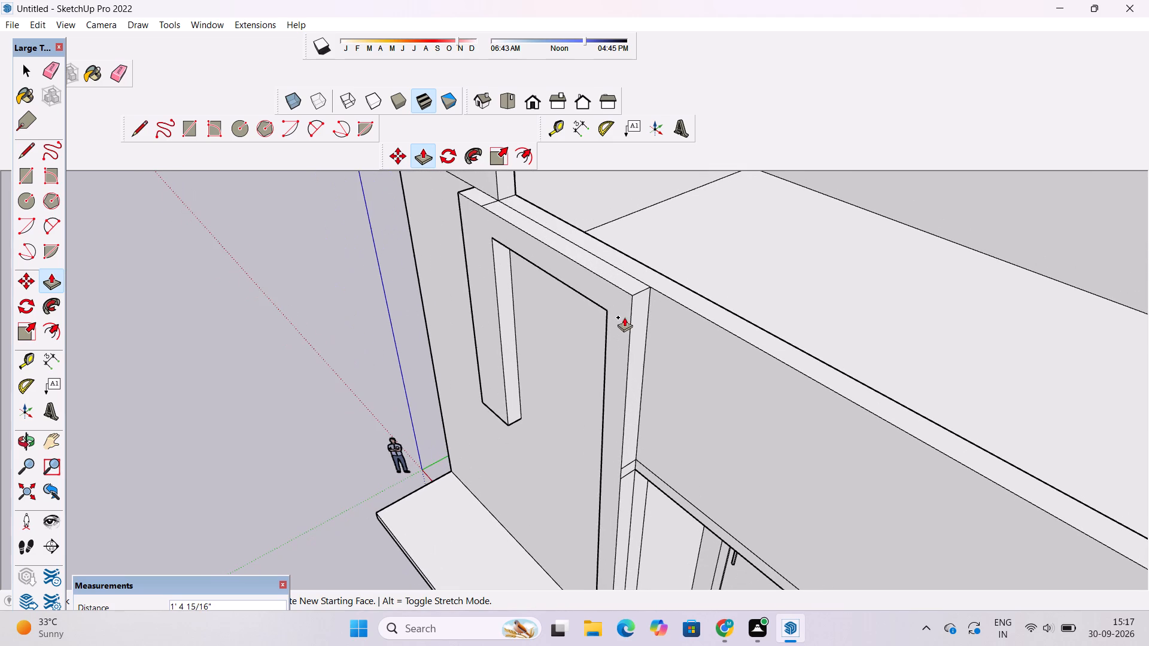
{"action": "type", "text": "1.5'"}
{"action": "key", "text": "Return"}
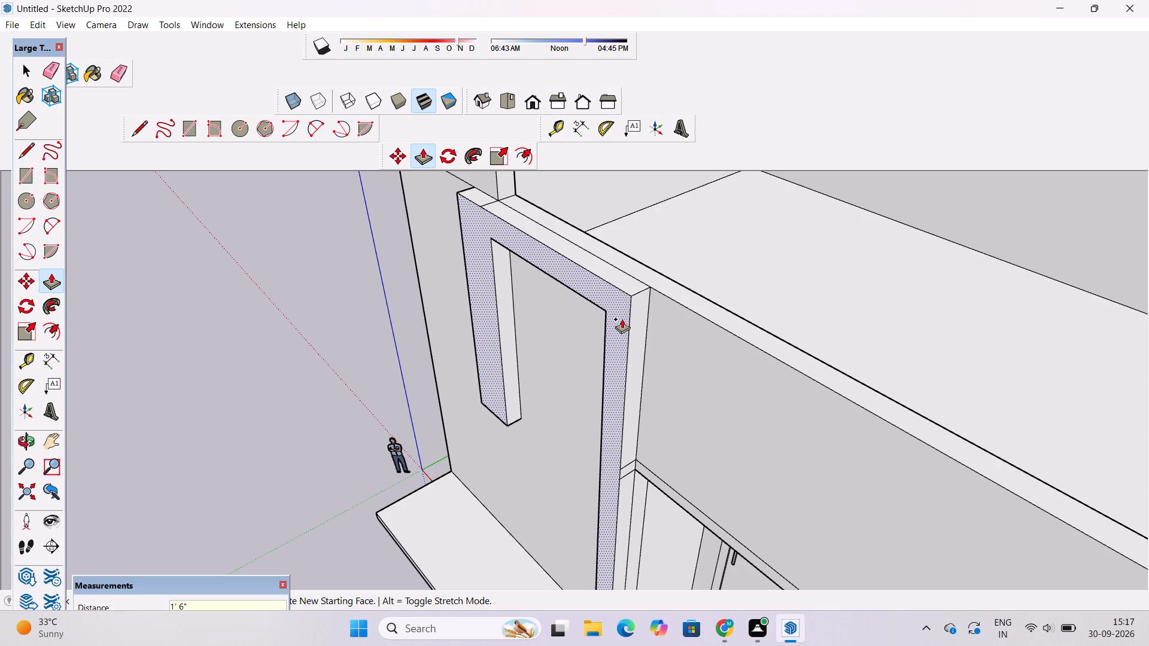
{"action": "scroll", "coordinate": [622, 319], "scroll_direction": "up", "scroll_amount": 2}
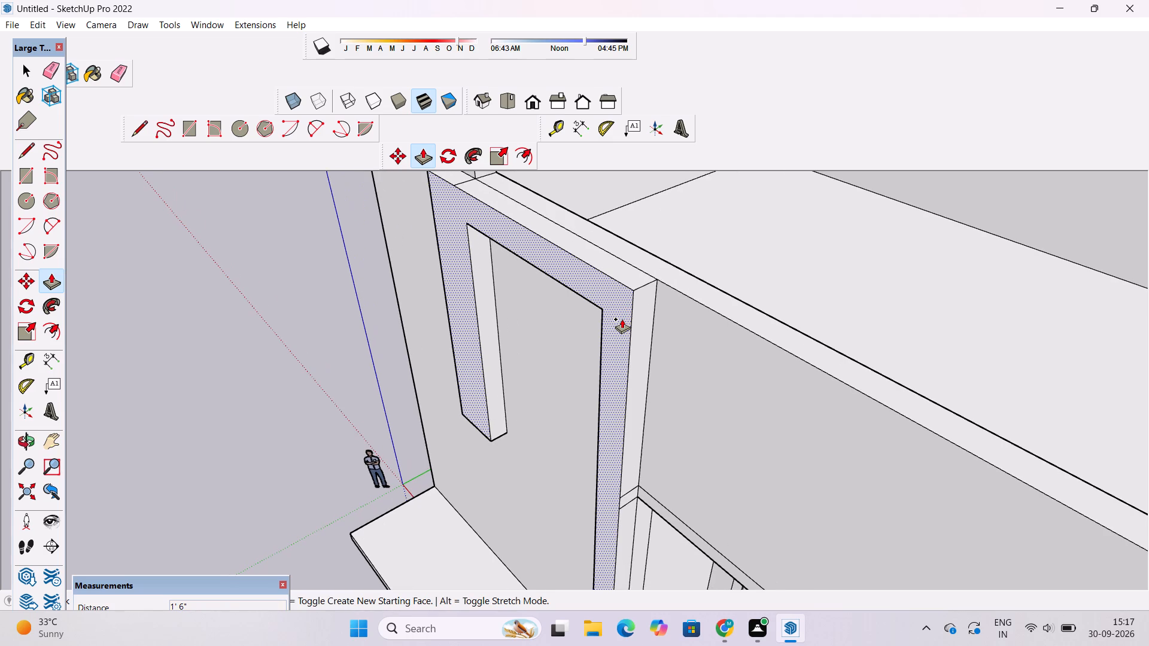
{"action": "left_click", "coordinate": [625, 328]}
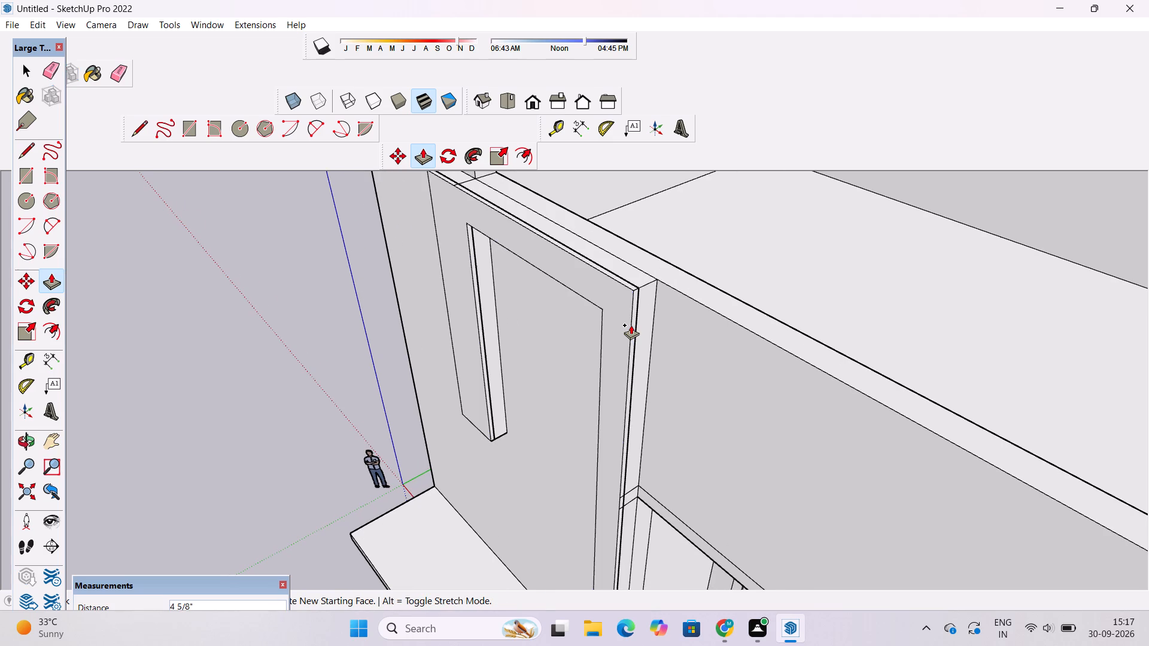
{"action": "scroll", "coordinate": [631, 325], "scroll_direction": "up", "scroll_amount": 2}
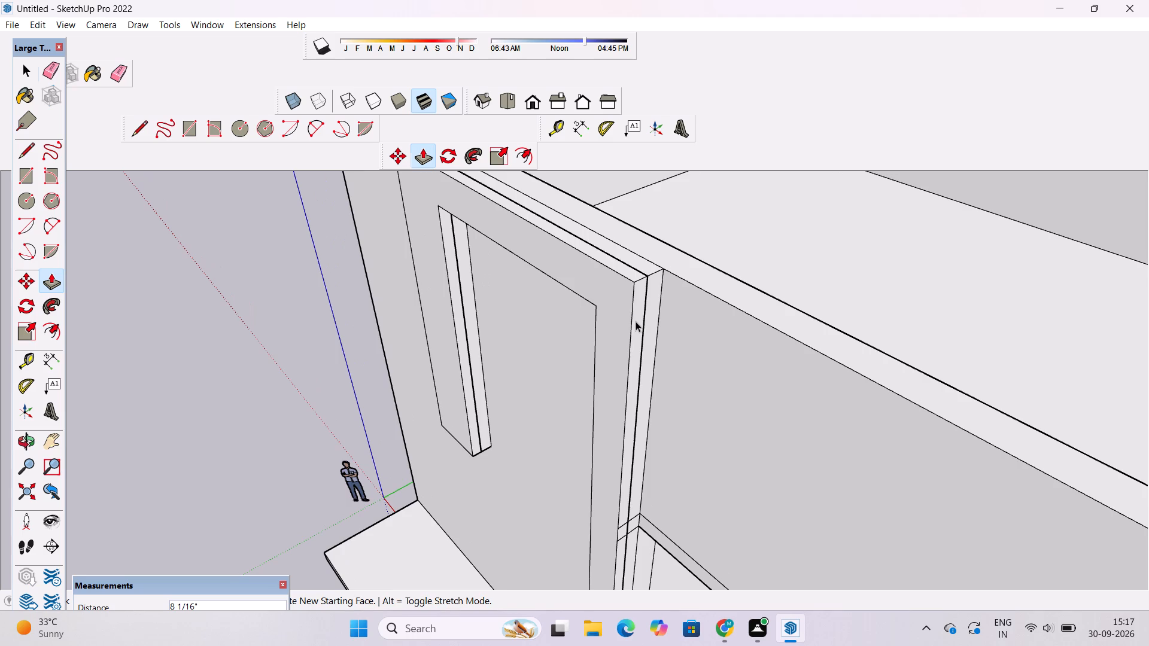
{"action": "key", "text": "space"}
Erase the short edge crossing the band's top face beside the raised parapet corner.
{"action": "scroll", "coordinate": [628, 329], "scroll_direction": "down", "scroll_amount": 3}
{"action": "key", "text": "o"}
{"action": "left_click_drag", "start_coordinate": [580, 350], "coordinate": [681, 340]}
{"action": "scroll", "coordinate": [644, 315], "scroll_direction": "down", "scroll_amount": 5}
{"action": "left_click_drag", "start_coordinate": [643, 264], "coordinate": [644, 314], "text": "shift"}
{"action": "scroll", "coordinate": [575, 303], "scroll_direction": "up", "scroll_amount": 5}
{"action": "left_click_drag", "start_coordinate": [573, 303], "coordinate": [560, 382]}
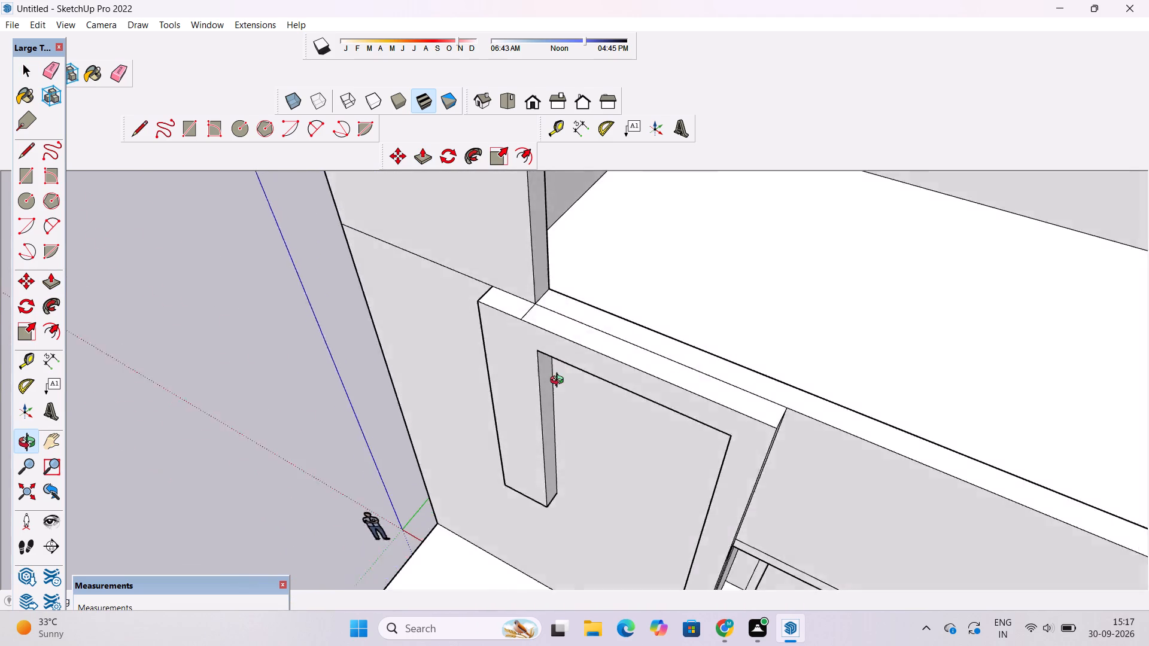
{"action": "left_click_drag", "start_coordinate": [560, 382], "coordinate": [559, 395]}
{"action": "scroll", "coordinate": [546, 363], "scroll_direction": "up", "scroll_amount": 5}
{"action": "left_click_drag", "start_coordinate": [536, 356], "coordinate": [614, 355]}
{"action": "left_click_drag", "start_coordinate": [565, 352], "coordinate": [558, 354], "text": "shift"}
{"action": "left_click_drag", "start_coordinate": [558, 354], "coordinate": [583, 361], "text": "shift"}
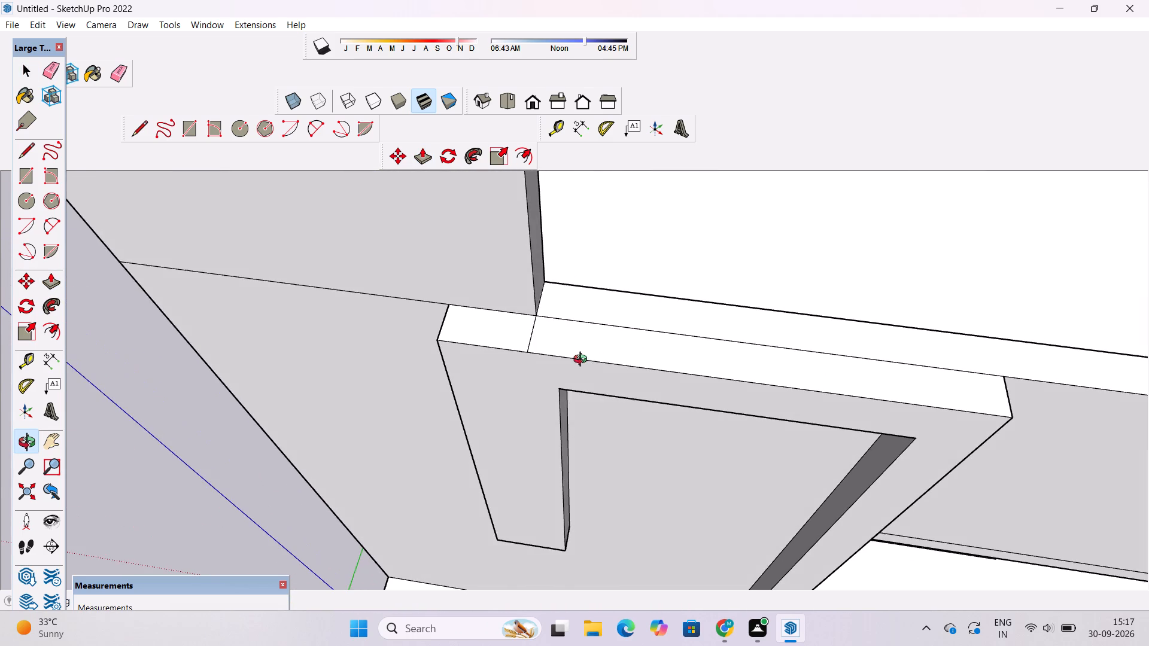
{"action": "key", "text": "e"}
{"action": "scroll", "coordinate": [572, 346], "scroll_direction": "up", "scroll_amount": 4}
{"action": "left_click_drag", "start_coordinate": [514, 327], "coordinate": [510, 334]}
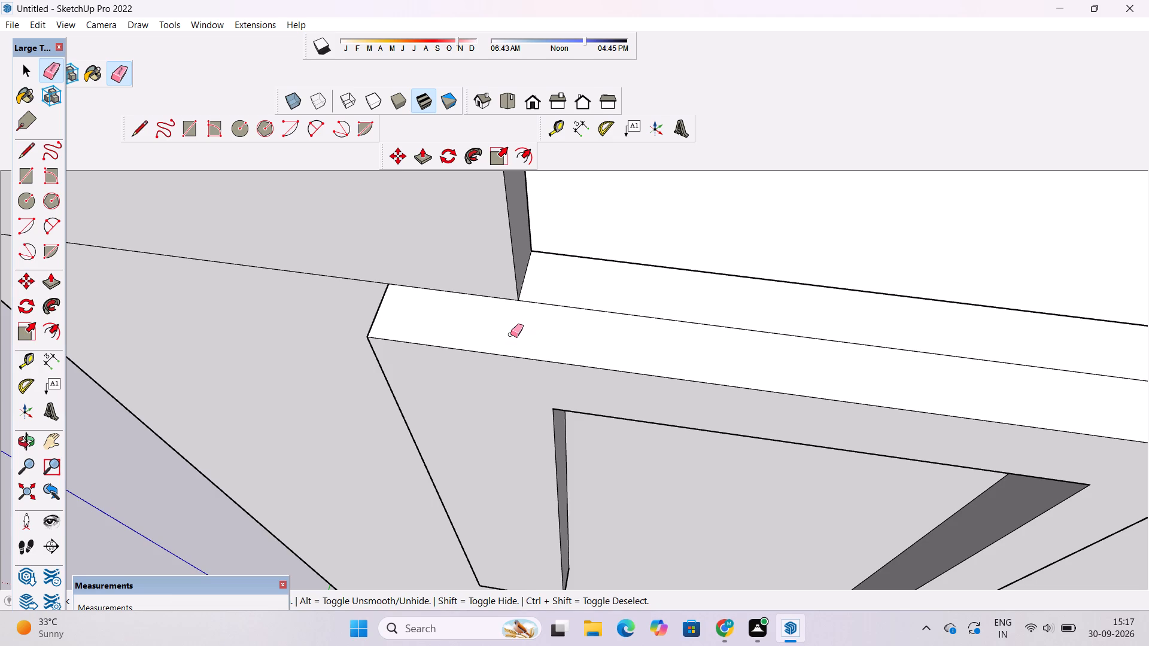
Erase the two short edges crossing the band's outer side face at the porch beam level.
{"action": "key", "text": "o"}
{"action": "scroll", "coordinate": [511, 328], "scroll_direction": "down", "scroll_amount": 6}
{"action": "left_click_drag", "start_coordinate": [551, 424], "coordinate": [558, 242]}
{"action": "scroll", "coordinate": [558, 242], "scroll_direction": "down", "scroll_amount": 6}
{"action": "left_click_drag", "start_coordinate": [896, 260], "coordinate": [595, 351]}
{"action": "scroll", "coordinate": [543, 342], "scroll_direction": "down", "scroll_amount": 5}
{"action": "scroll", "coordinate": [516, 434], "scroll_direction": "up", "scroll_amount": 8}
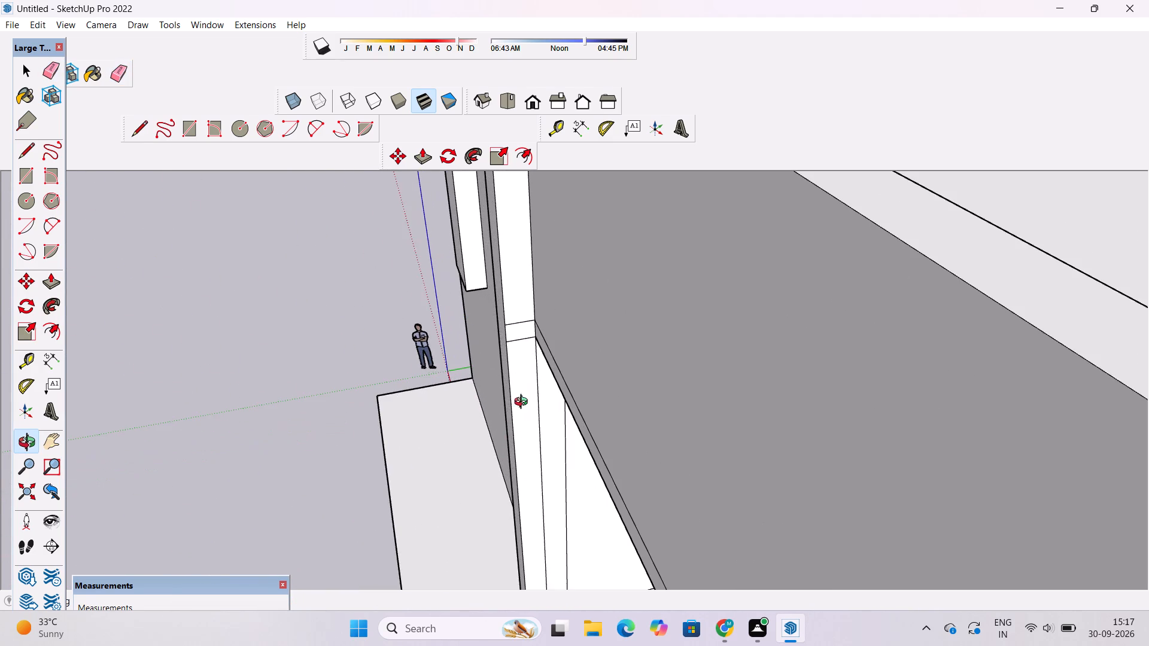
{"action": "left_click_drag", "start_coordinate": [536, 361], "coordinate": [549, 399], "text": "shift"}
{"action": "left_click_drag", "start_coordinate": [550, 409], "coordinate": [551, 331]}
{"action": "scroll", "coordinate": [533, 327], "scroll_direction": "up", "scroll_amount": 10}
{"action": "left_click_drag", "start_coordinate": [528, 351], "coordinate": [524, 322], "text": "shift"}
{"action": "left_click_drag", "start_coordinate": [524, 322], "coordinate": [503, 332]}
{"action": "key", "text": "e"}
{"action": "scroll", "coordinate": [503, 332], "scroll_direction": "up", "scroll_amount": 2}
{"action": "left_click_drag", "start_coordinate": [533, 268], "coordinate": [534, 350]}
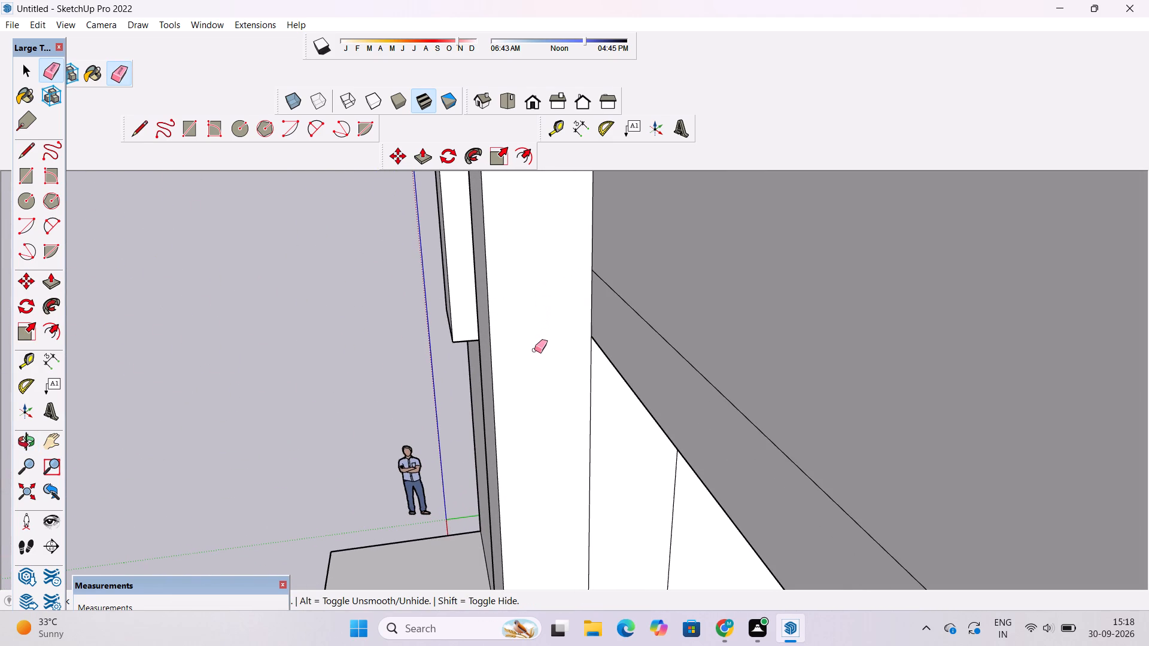
Examine the projecting band and the whole building from the front, both sides and above.
{"action": "key", "text": "o"}
{"action": "scroll", "coordinate": [535, 351], "scroll_direction": "down", "scroll_amount": 11}
{"action": "left_click_drag", "start_coordinate": [413, 354], "coordinate": [627, 312]}
{"action": "scroll", "coordinate": [650, 276], "scroll_direction": "down", "scroll_amount": 12}
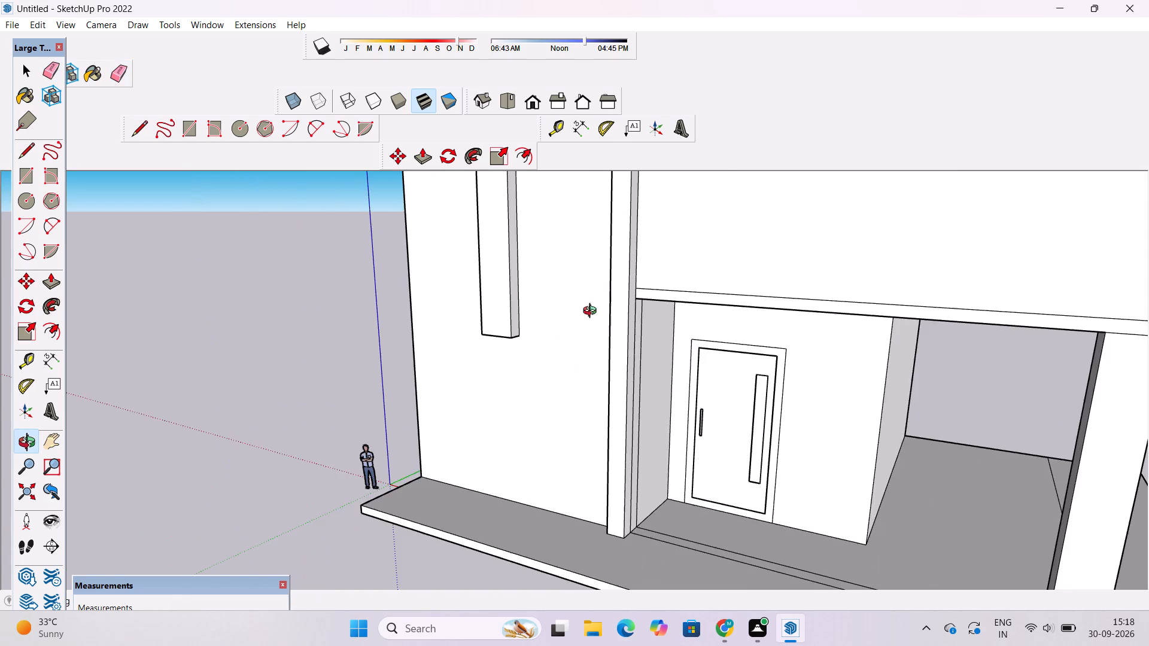
{"action": "left_click_drag", "start_coordinate": [551, 330], "coordinate": [1052, 356]}
{"action": "left_click_drag", "start_coordinate": [601, 184], "coordinate": [607, 363], "text": "shift"}
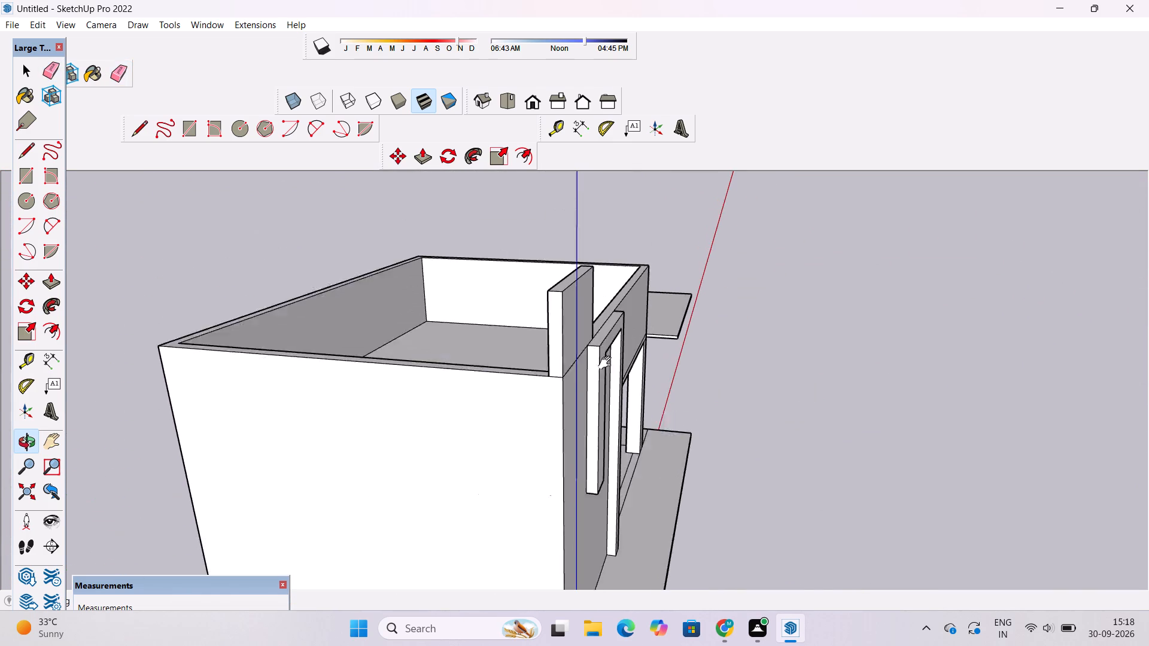
{"action": "left_click_drag", "start_coordinate": [607, 363], "coordinate": [607, 376], "text": "shift"}
{"action": "scroll", "coordinate": [618, 339], "scroll_direction": "up", "scroll_amount": 5}
{"action": "left_click_drag", "start_coordinate": [648, 397], "coordinate": [300, 380]}
{"action": "scroll", "coordinate": [826, 293], "scroll_direction": "down", "scroll_amount": 5}
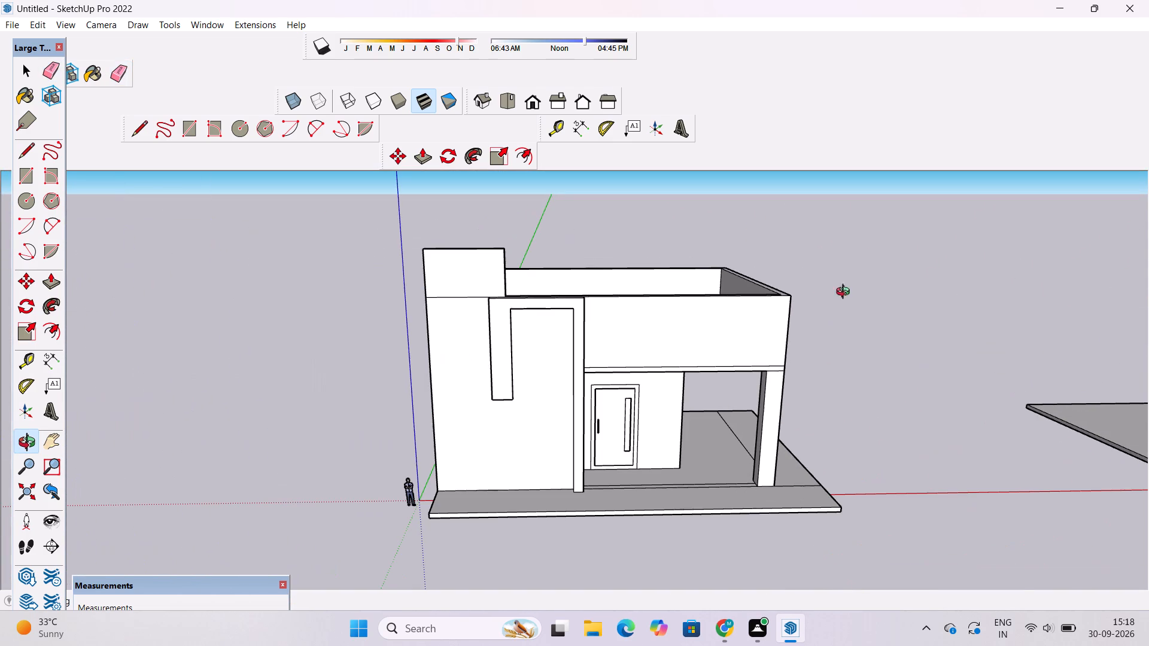
{"action": "left_click_drag", "start_coordinate": [1148, 288], "coordinate": [810, 329]}
{"action": "scroll", "coordinate": [974, 280], "scroll_direction": "down", "scroll_amount": 6}
{"action": "left_click_drag", "start_coordinate": [1120, 292], "coordinate": [1115, 298]}
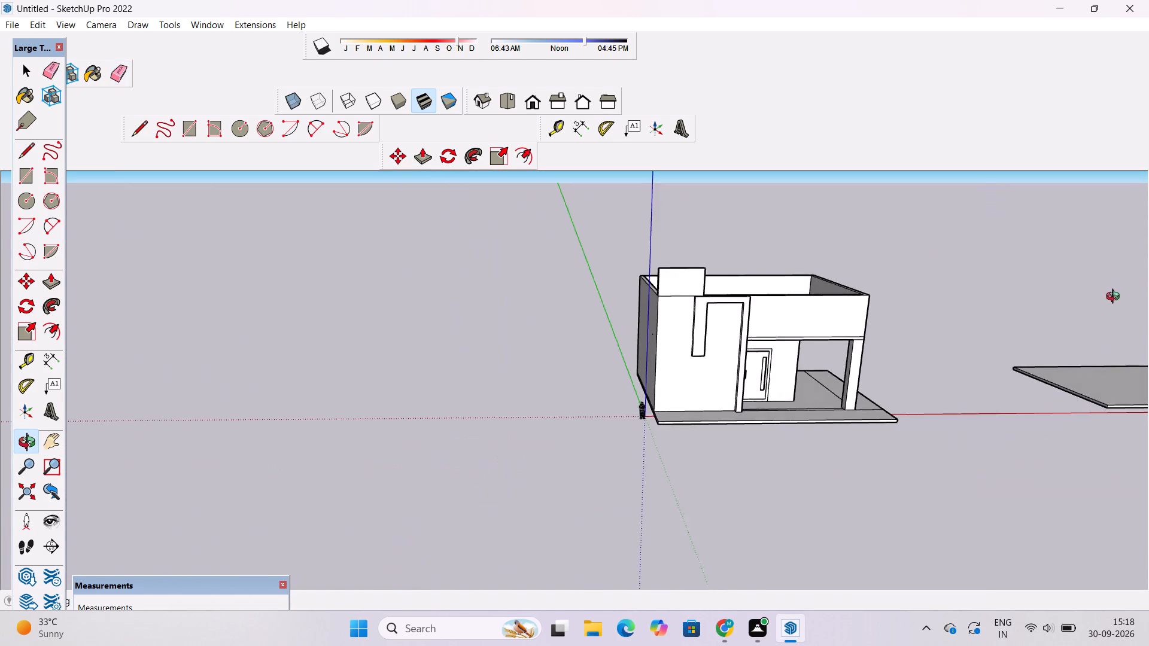
{"action": "left_click_drag", "start_coordinate": [1115, 298], "coordinate": [910, 349]}
{"action": "scroll", "coordinate": [829, 349], "scroll_direction": "up", "scroll_amount": 3}
{"action": "scroll", "coordinate": [894, 310], "scroll_direction": "down", "scroll_amount": 4}
{"action": "left_click_drag", "start_coordinate": [865, 412], "coordinate": [982, 402], "text": "shift"}
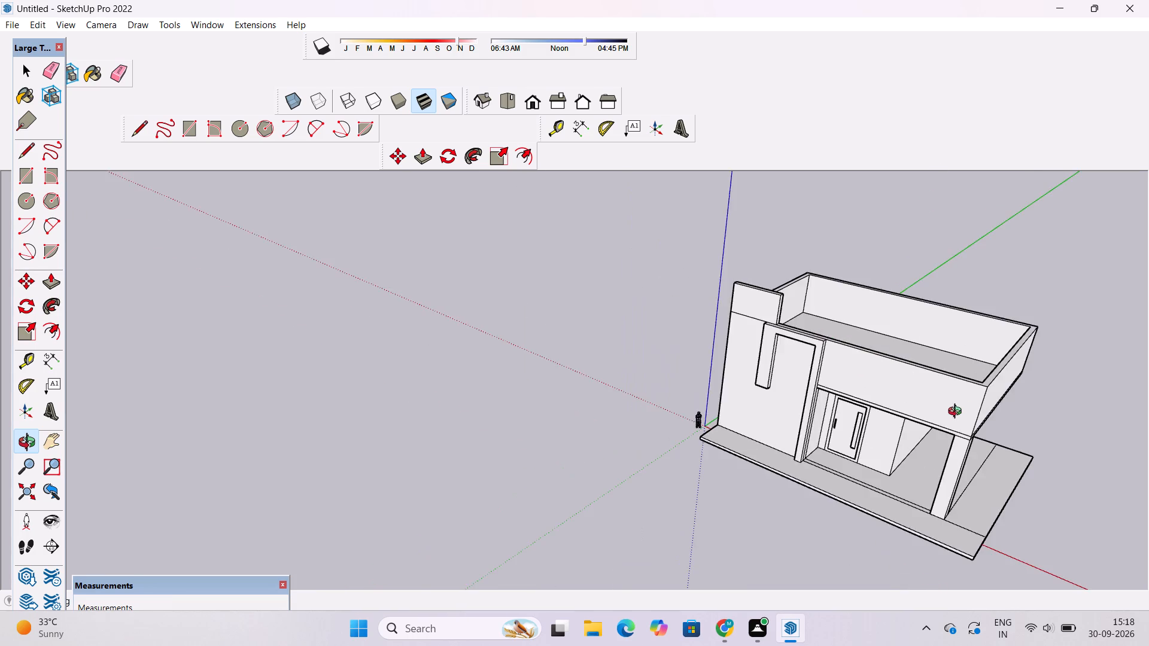
{"action": "scroll", "coordinate": [946, 418], "scroll_direction": "up", "scroll_amount": 9}
{"action": "left_click_drag", "start_coordinate": [940, 464], "coordinate": [855, 367]}
{"action": "scroll", "coordinate": [799, 351], "scroll_direction": "down", "scroll_amount": 5}
{"action": "left_click_drag", "start_coordinate": [911, 409], "coordinate": [724, 426]}
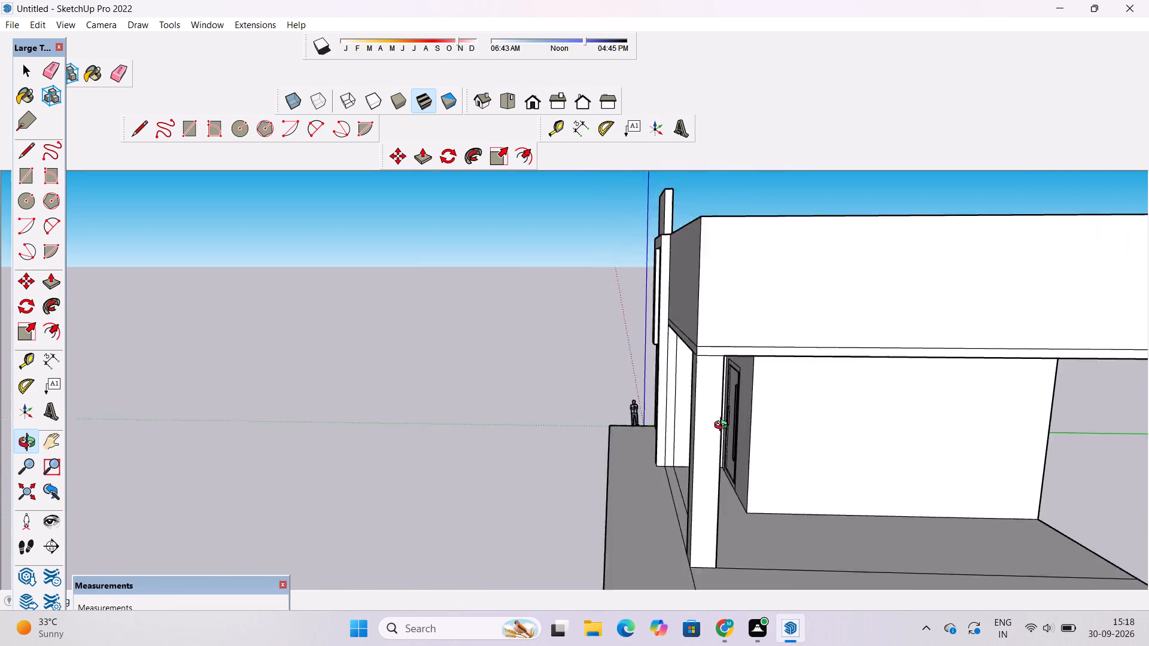
{"action": "left_click_drag", "start_coordinate": [724, 426], "coordinate": [720, 426]}
{"action": "left_click_drag", "start_coordinate": [712, 429], "coordinate": [969, 381]}
{"action": "scroll", "coordinate": [970, 370], "scroll_direction": "down", "scroll_amount": 5}
{"action": "left_click_drag", "start_coordinate": [861, 377], "coordinate": [1071, 377], "text": "shift"}
{"action": "left_click_drag", "start_coordinate": [1038, 381], "coordinate": [1063, 525]}
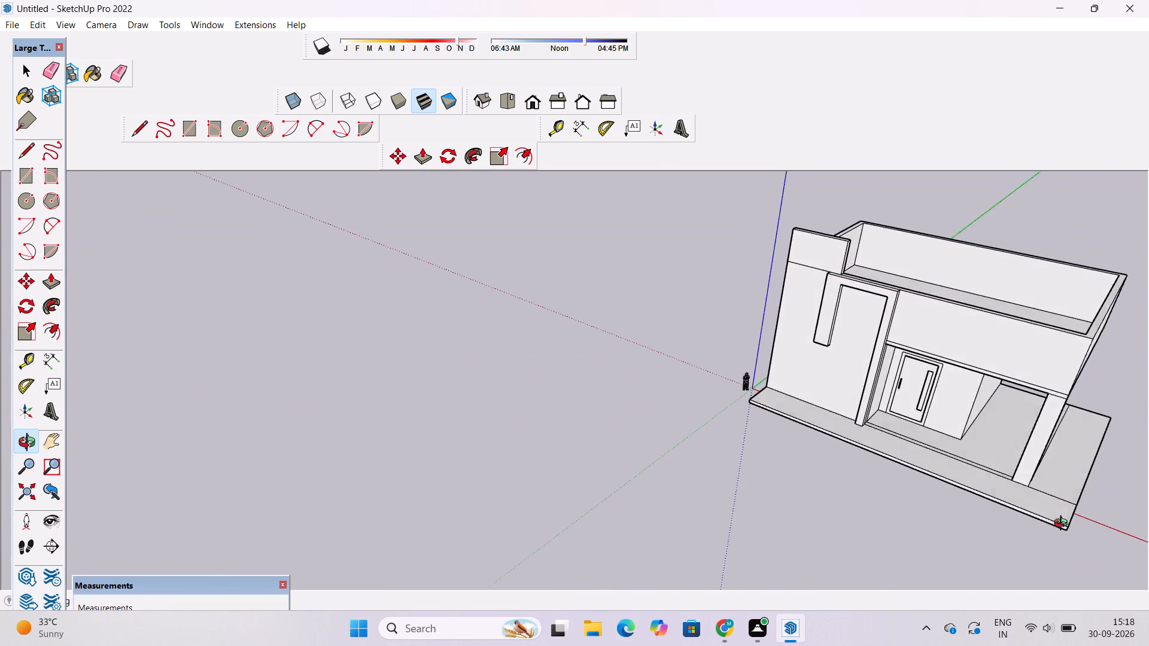
{"action": "left_click_drag", "start_coordinate": [1063, 525], "coordinate": [1063, 524]}
{"action": "scroll", "coordinate": [916, 407], "scroll_direction": "up", "scroll_amount": 4}
{"action": "left_click_drag", "start_coordinate": [833, 462], "coordinate": [1009, 321]}
{"action": "scroll", "coordinate": [997, 325], "scroll_direction": "down", "scroll_amount": 4}
{"action": "left_click_drag", "start_coordinate": [995, 327], "coordinate": [964, 480], "text": "shift"}
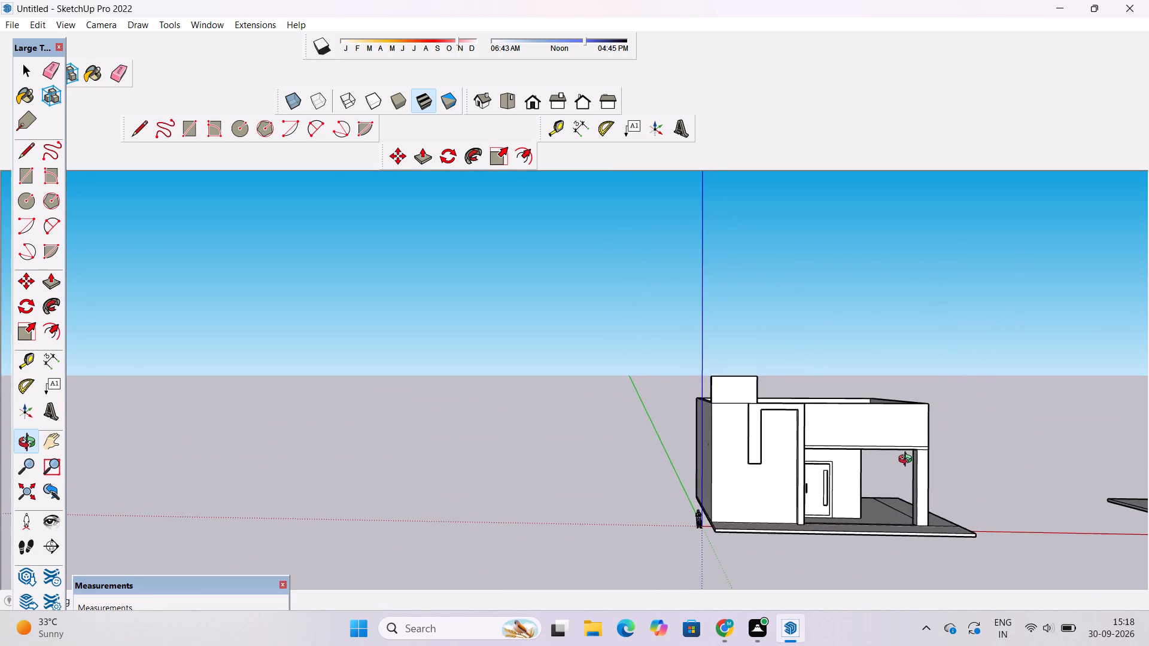
{"action": "scroll", "coordinate": [908, 461], "scroll_direction": "up", "scroll_amount": 5}
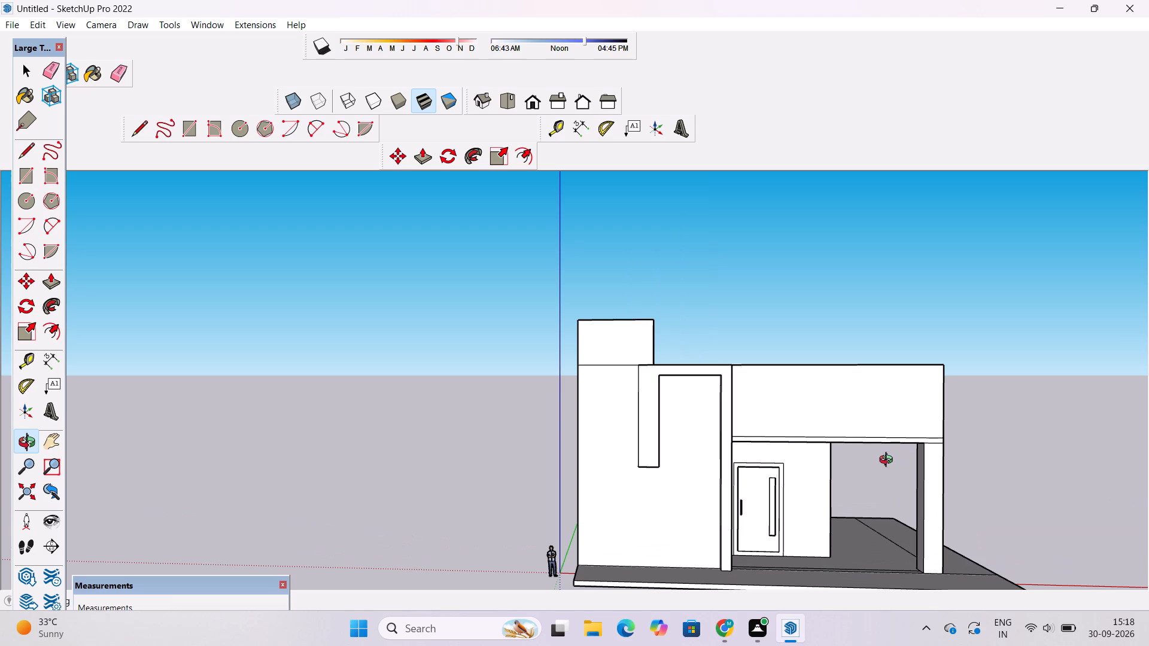
{"action": "left_click_drag", "start_coordinate": [883, 456], "coordinate": [895, 388], "text": "shift"}
{"action": "left_click_drag", "start_coordinate": [796, 404], "coordinate": [1005, 493]}
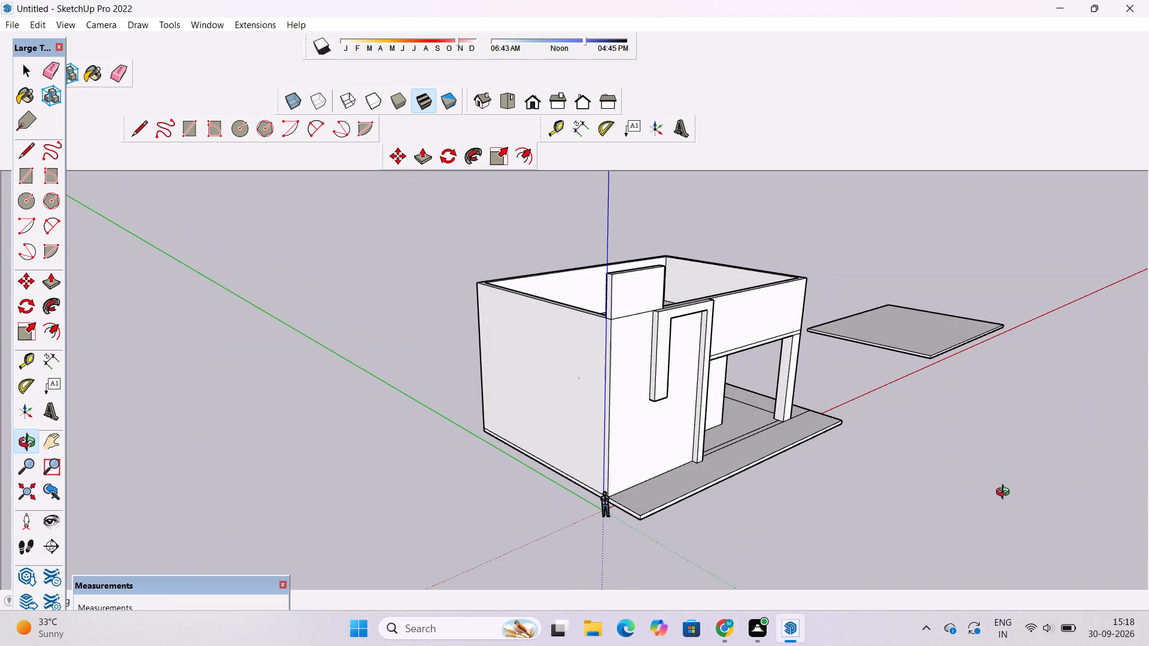
{"action": "left_click_drag", "start_coordinate": [905, 419], "coordinate": [641, 540]}
{"action": "scroll", "coordinate": [594, 420], "scroll_direction": "up", "scroll_amount": 4}
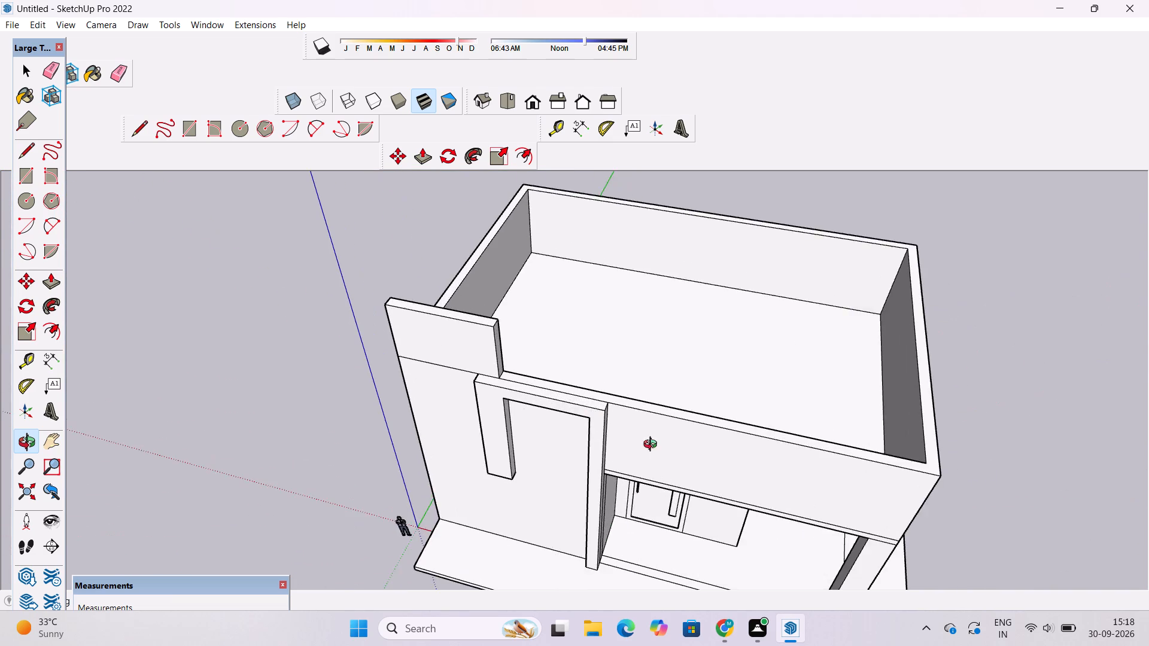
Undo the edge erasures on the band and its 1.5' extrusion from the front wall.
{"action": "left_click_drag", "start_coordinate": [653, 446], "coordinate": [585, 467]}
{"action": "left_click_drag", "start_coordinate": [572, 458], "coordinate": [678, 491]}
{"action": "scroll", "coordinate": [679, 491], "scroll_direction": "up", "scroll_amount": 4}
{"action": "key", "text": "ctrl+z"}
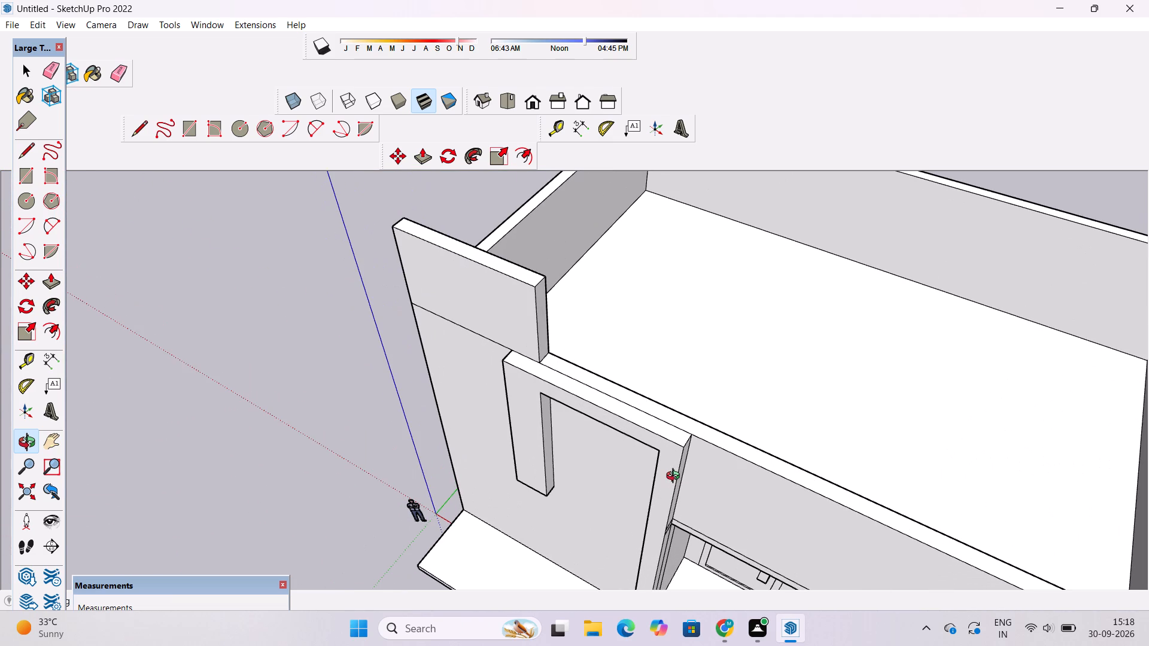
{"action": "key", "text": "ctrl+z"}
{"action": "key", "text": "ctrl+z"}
Push/Pull the hook-shaped band outline 5" outward from the front wall.
{"action": "scroll", "coordinate": [675, 476], "scroll_direction": "up", "scroll_amount": 3}
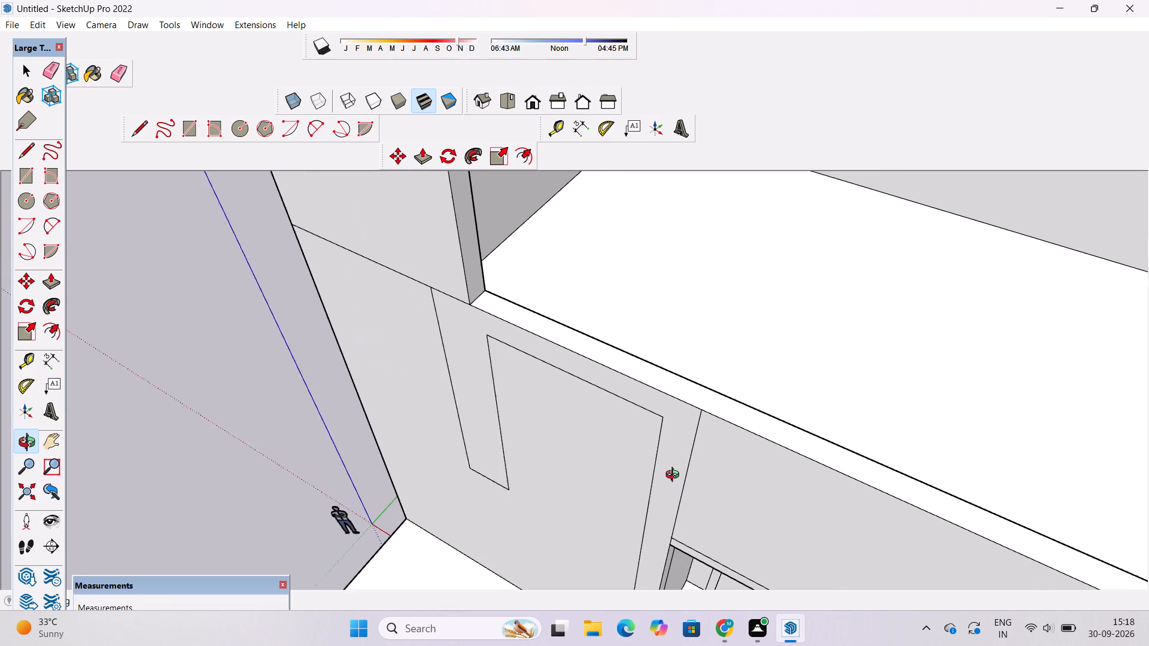
{"action": "scroll", "coordinate": [675, 476], "scroll_direction": "up", "scroll_amount": 2}
{"action": "key", "text": "space"}
{"action": "left_click", "coordinate": [679, 450]}
{"action": "key", "text": "p"}
{"action": "left_click", "coordinate": [679, 450]}
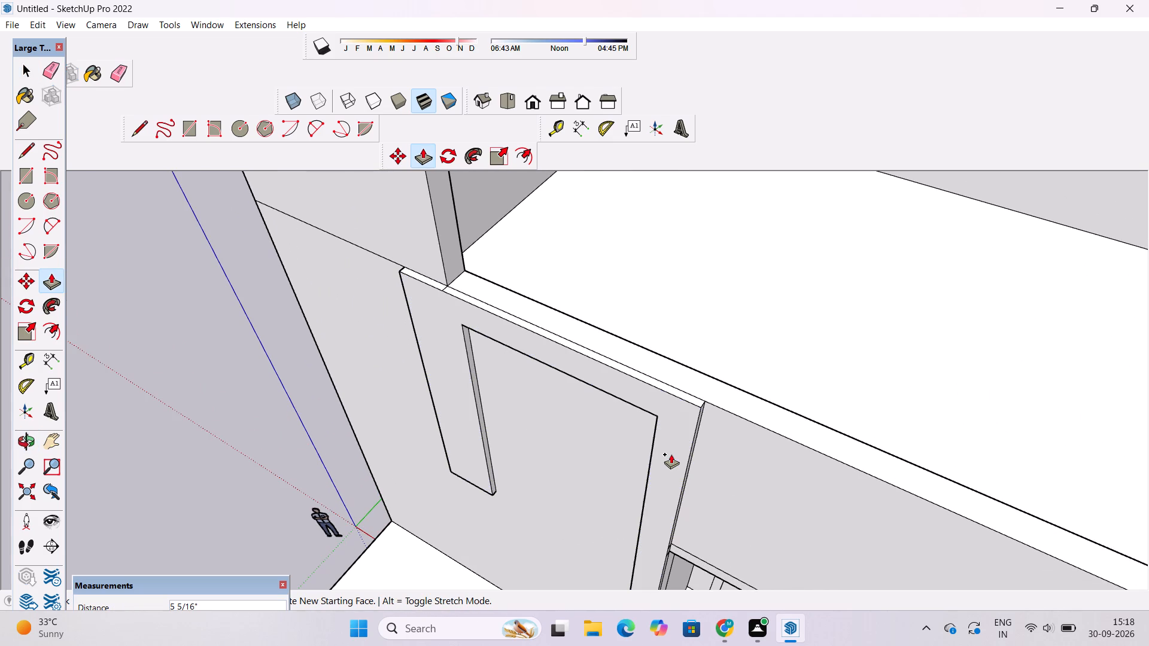
{"action": "key", "text": "5"}
{"action": "key", "text": "shift+quotedbl"}
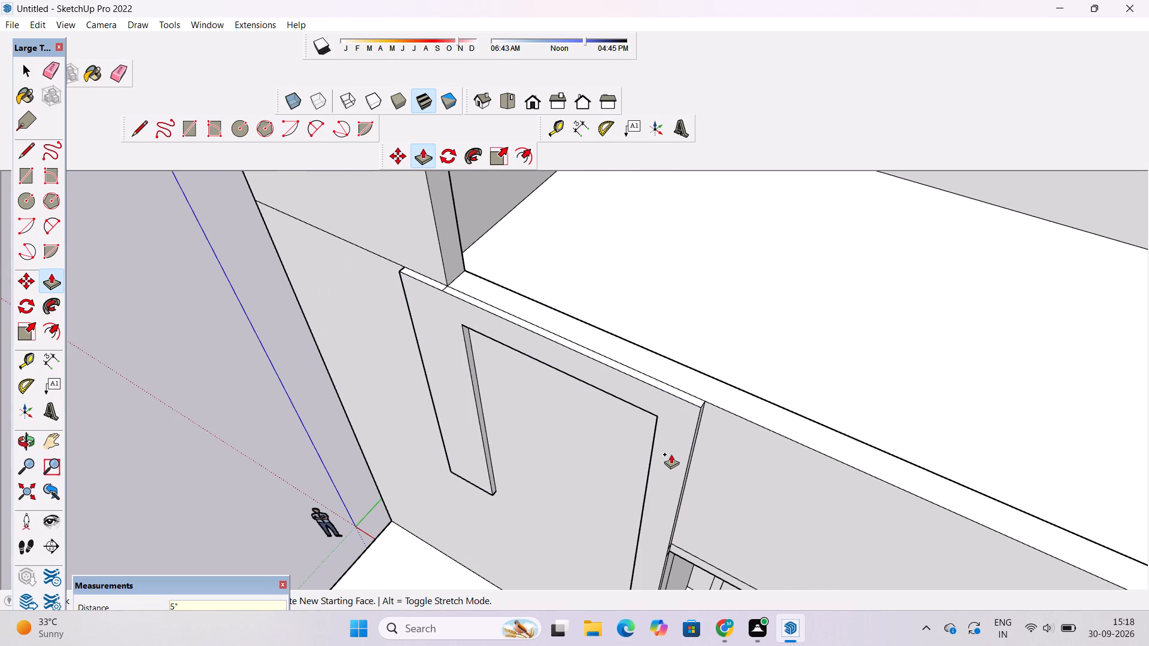
{"action": "key", "text": "Return"}
Erase the short edge crossing the extruded band's top face beside the raised parapet corner.
{"action": "key", "text": "o"}
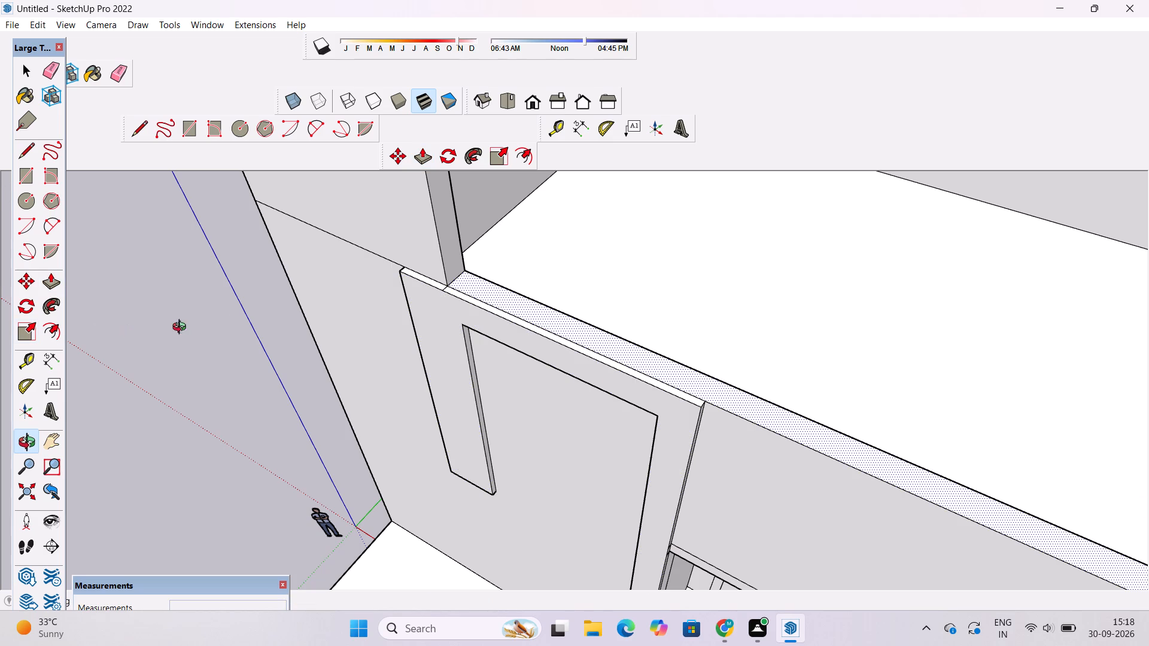
{"action": "scroll", "coordinate": [454, 278], "scroll_direction": "up", "scroll_amount": 11}
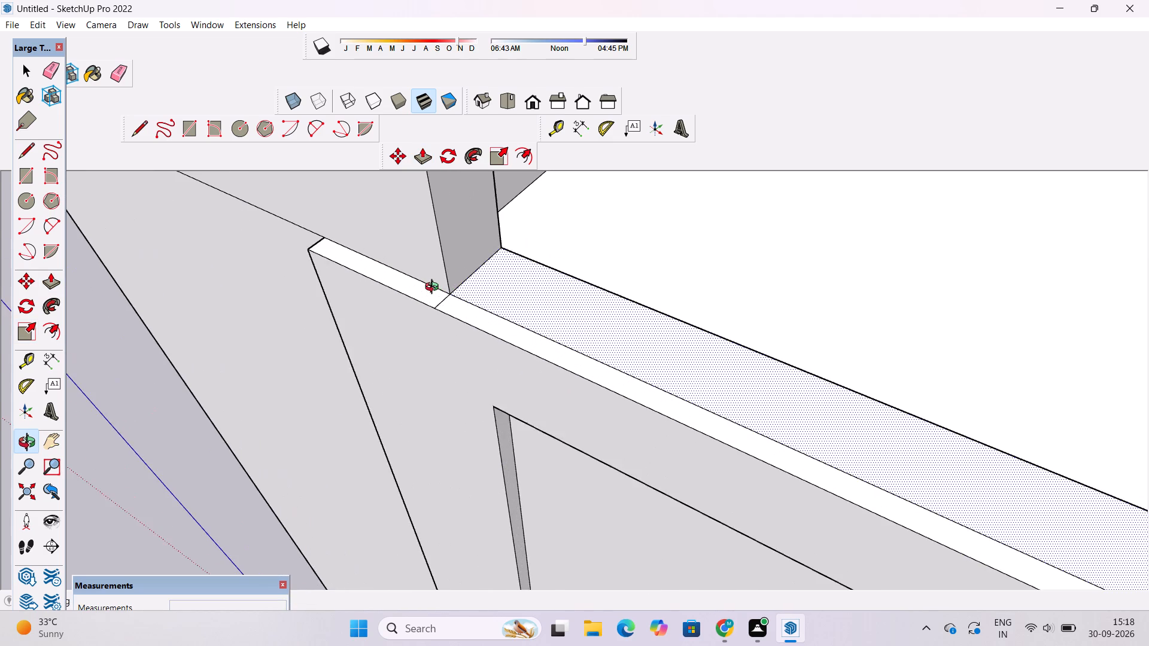
{"action": "scroll", "coordinate": [434, 288], "scroll_direction": "up", "scroll_amount": 5}
{"action": "key", "text": "e"}
{"action": "left_click_drag", "start_coordinate": [436, 312], "coordinate": [448, 318]}
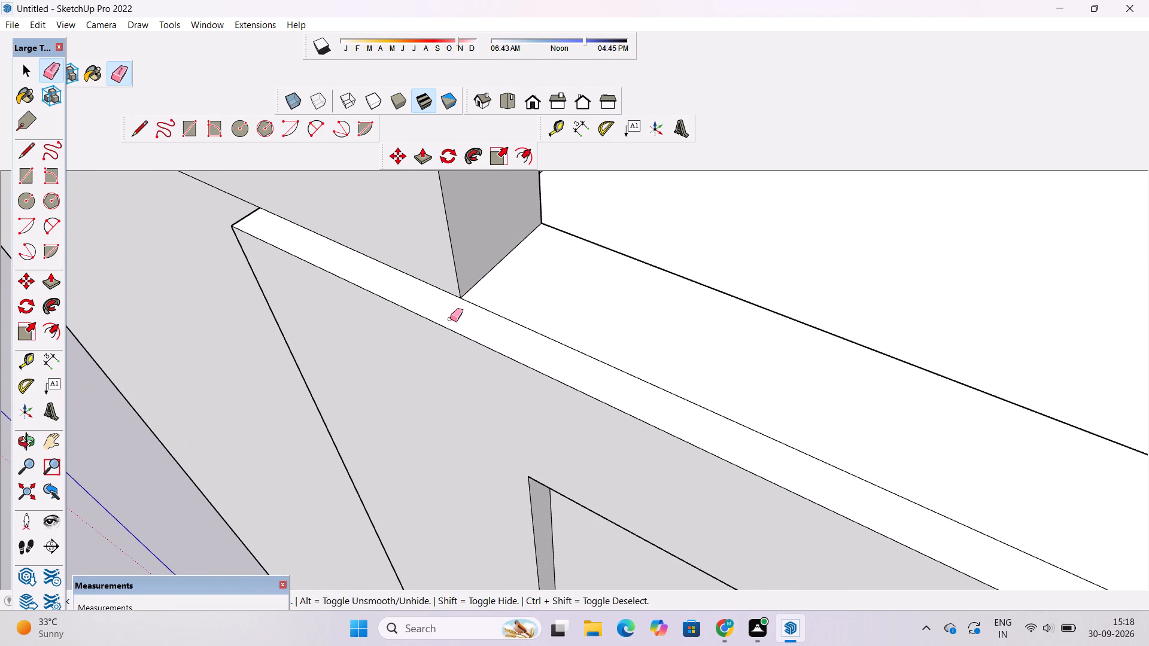
Examine the projecting band, front wall and entrance porch from several angles and distances.
{"action": "key", "text": "o"}
{"action": "scroll", "coordinate": [434, 332], "scroll_direction": "down", "scroll_amount": 7}
{"action": "left_click_drag", "start_coordinate": [409, 416], "coordinate": [462, 163]}
{"action": "scroll", "coordinate": [452, 175], "scroll_direction": "down", "scroll_amount": 6}
{"action": "left_click_drag", "start_coordinate": [418, 307], "coordinate": [528, 281]}
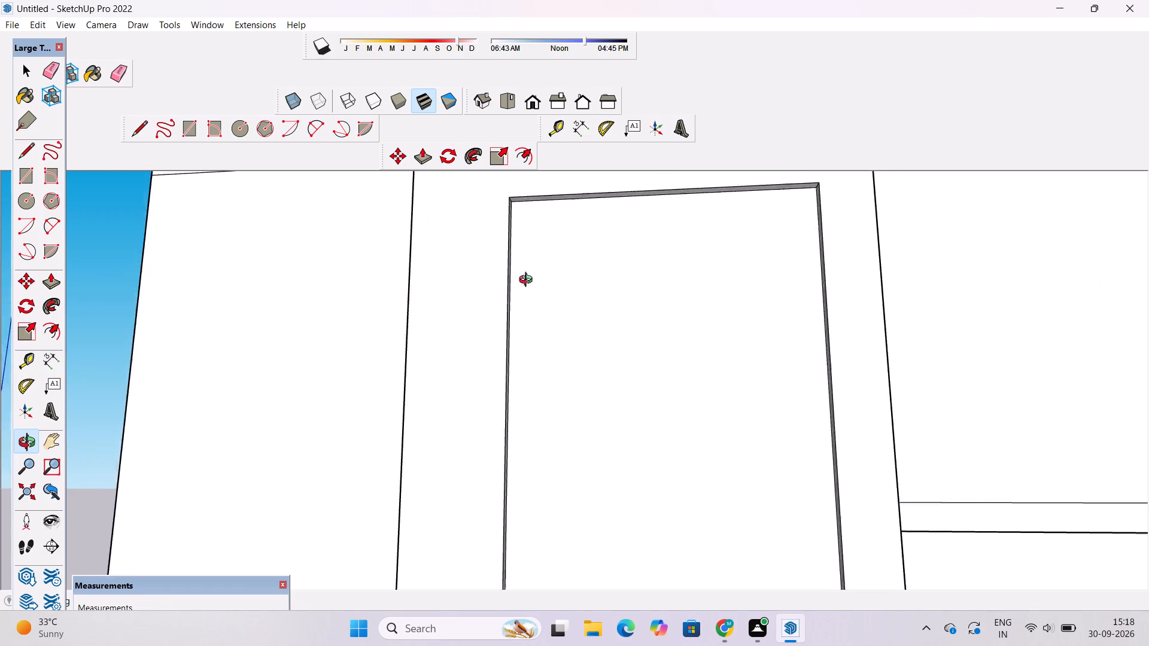
{"action": "left_click_drag", "start_coordinate": [528, 281], "coordinate": [569, 407]}
{"action": "left_click_drag", "start_coordinate": [558, 414], "coordinate": [476, 230], "text": "shift"}
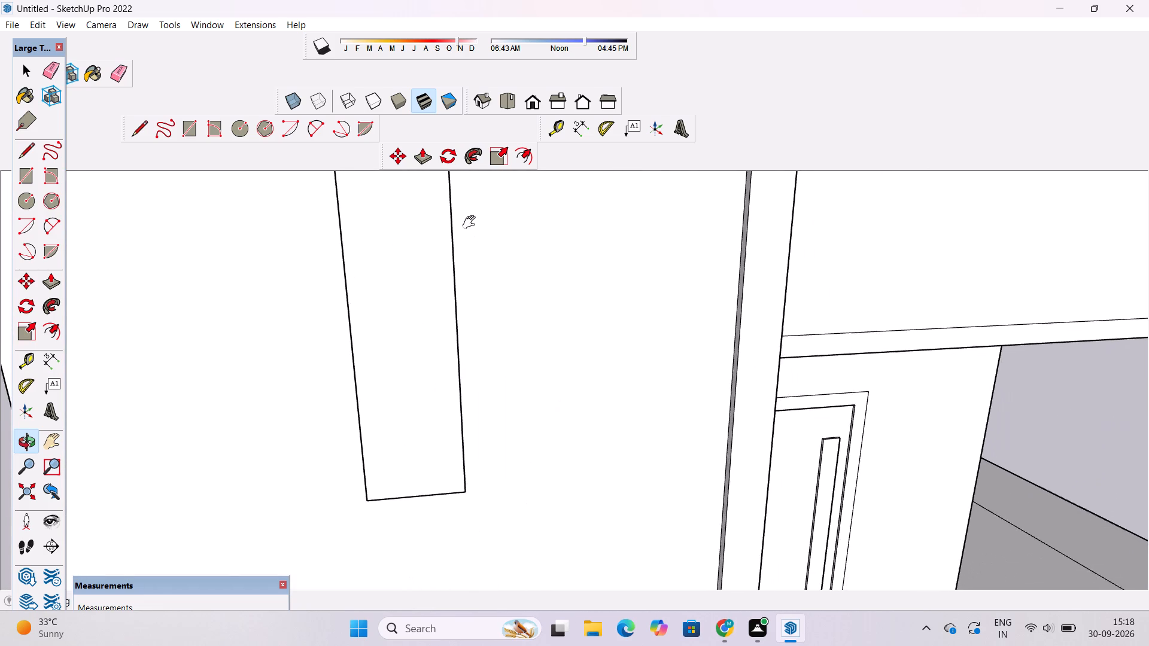
{"action": "scroll", "coordinate": [469, 223], "scroll_direction": "down", "scroll_amount": 5}
{"action": "left_click_drag", "start_coordinate": [524, 315], "coordinate": [421, 296]}
{"action": "scroll", "coordinate": [446, 307], "scroll_direction": "up", "scroll_amount": 2}
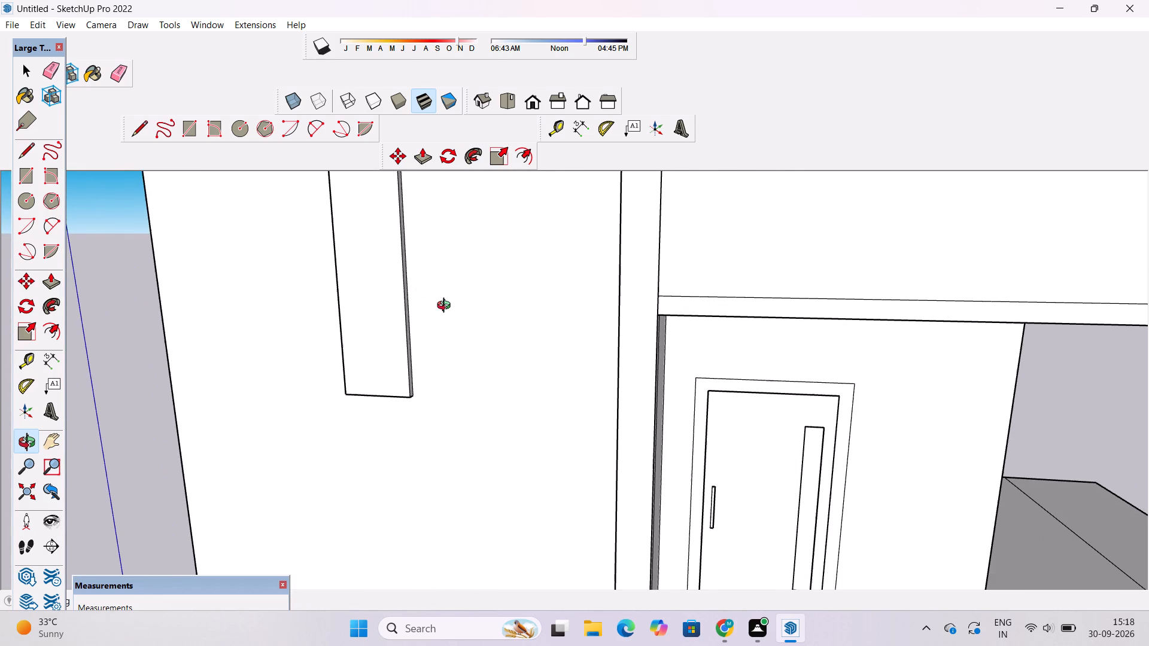
{"action": "scroll", "coordinate": [446, 307], "scroll_direction": "up", "scroll_amount": 1}
{"action": "left_click_drag", "start_coordinate": [442, 318], "coordinate": [563, 325]}
{"action": "scroll", "coordinate": [603, 307], "scroll_direction": "up", "scroll_amount": 3}
{"action": "left_click_drag", "start_coordinate": [607, 304], "coordinate": [558, 308], "text": "shift"}
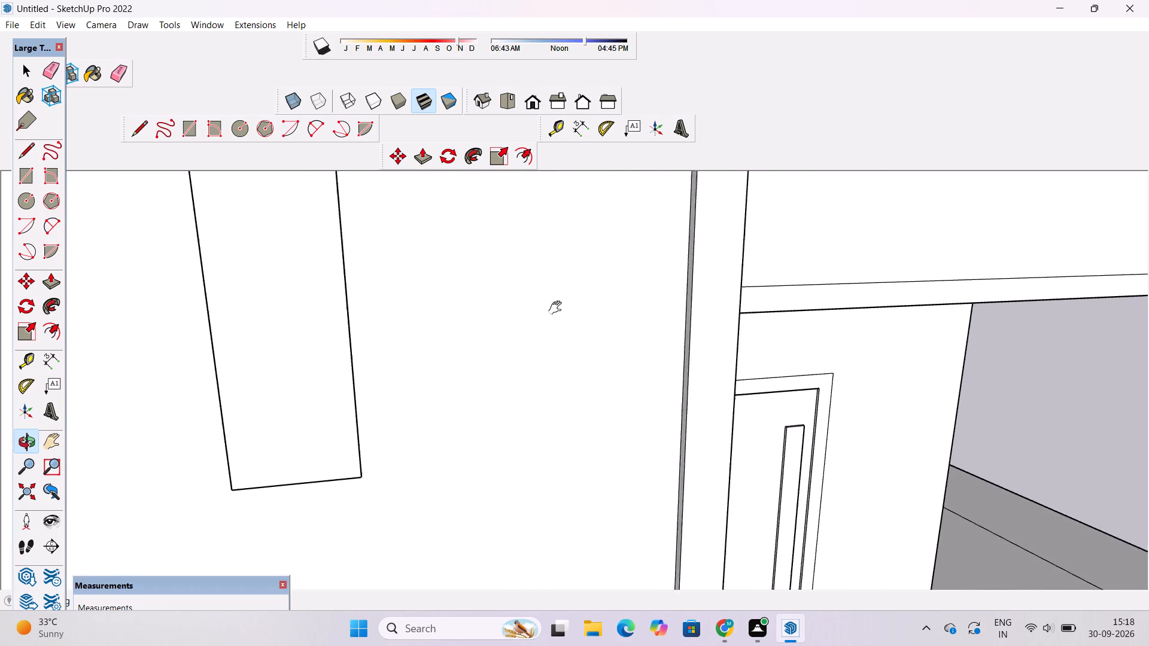
{"action": "left_click_drag", "start_coordinate": [558, 308], "coordinate": [456, 322], "text": "shift"}
{"action": "left_click_drag", "start_coordinate": [380, 327], "coordinate": [190, 317]}
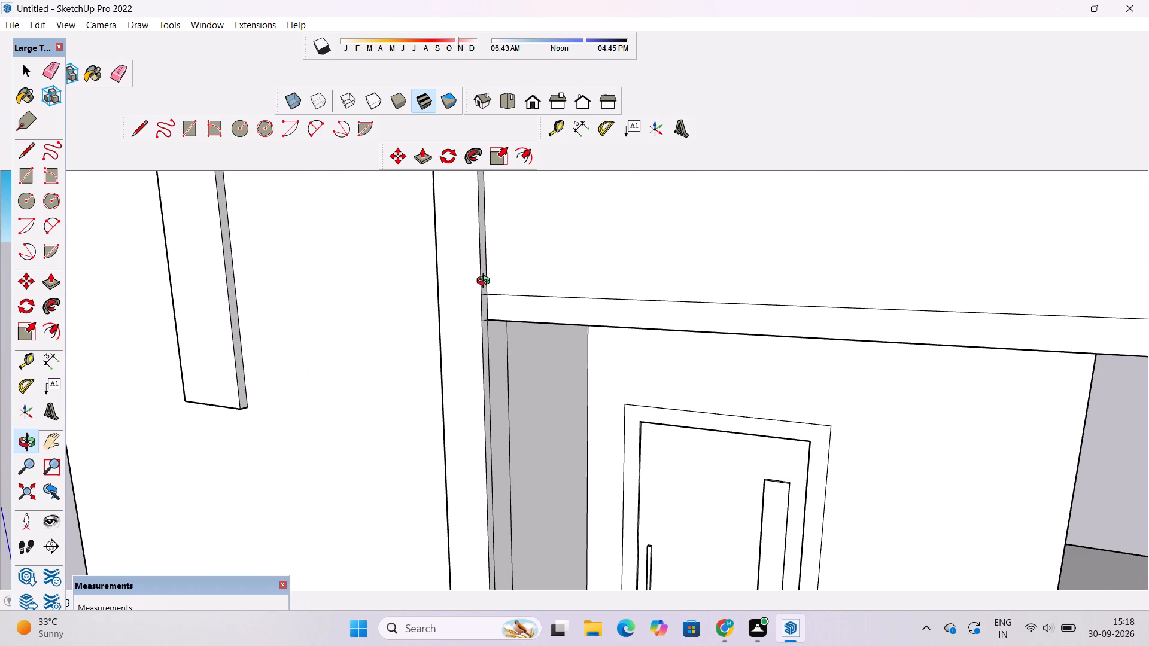
{"action": "scroll", "coordinate": [435, 263], "scroll_direction": "down", "scroll_amount": 16}
{"action": "left_click_drag", "start_coordinate": [417, 272], "coordinate": [513, 264]}
{"action": "scroll", "coordinate": [515, 264], "scroll_direction": "down", "scroll_amount": 4}
{"action": "left_click_drag", "start_coordinate": [452, 263], "coordinate": [519, 276], "text": "shift"}
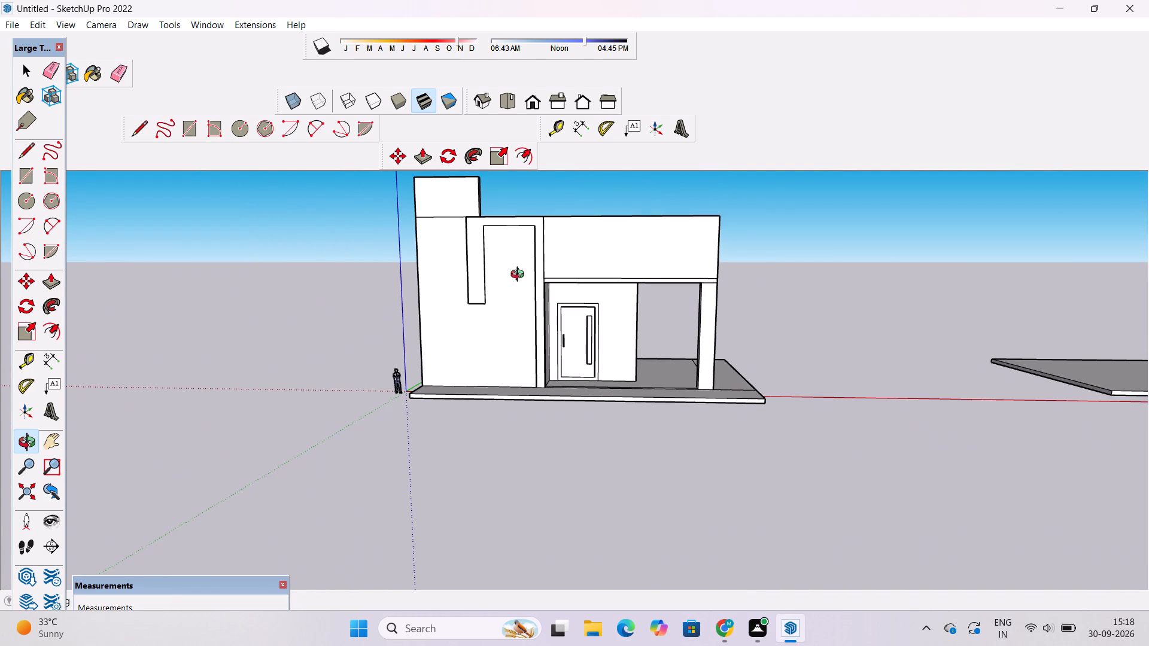
{"action": "scroll", "coordinate": [520, 276], "scroll_direction": "up", "scroll_amount": 2}
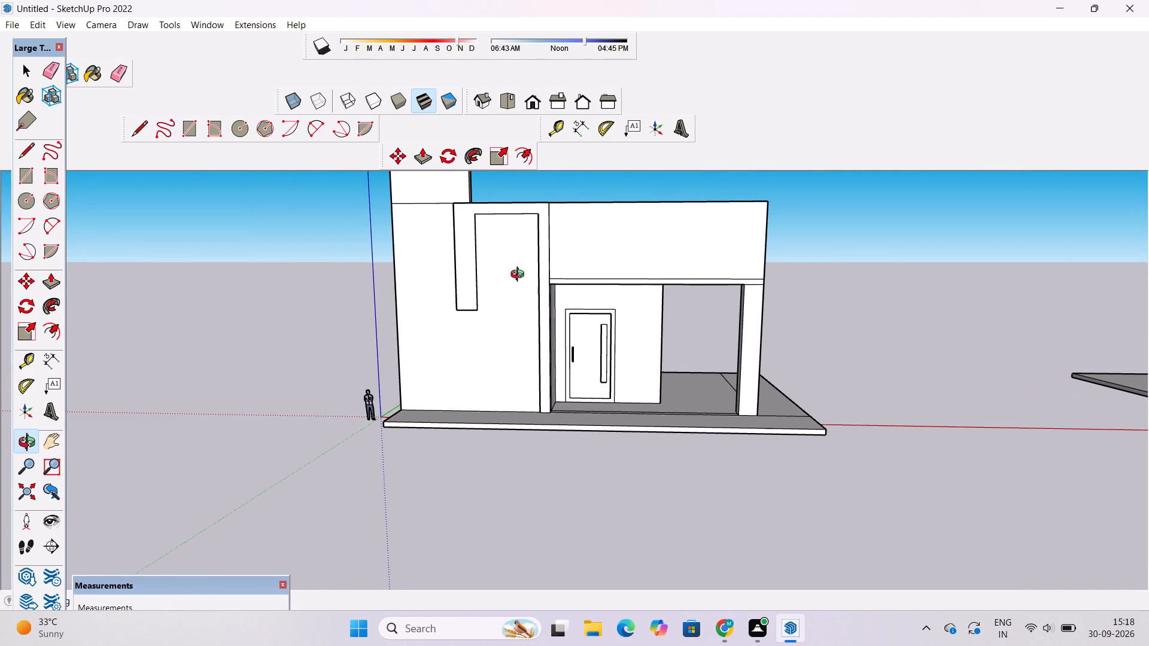
{"action": "scroll", "coordinate": [520, 276], "scroll_direction": "down", "scroll_amount": 4}
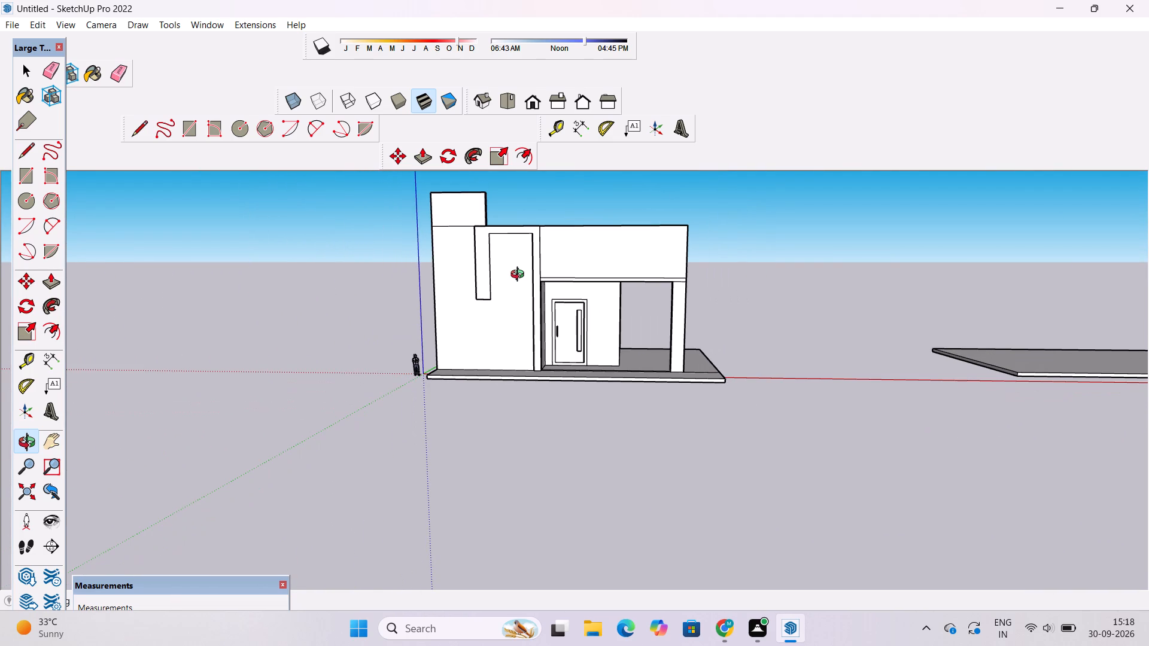
{"action": "scroll", "coordinate": [520, 276], "scroll_direction": "up", "scroll_amount": 7}
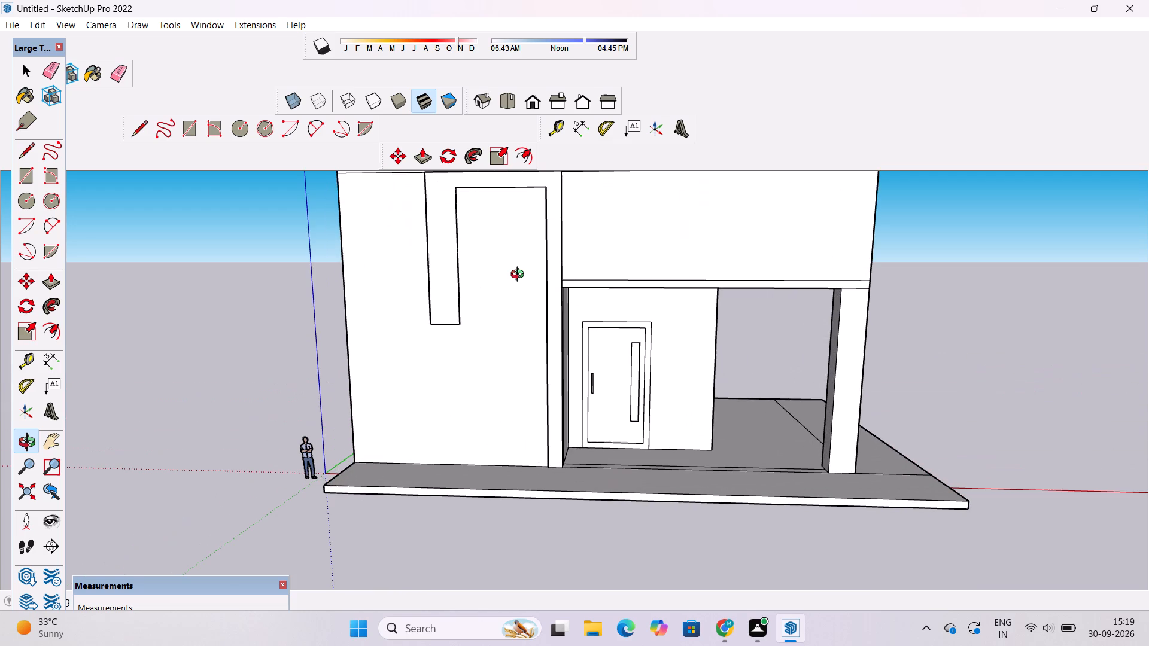
{"action": "scroll", "coordinate": [523, 287], "scroll_direction": "up", "scroll_amount": 11}
Draw a rectangle about 1' high and 12' wide on the front wall between the band's two legs, aligned with the porch beam's upper line.
{"action": "key", "text": "l"}
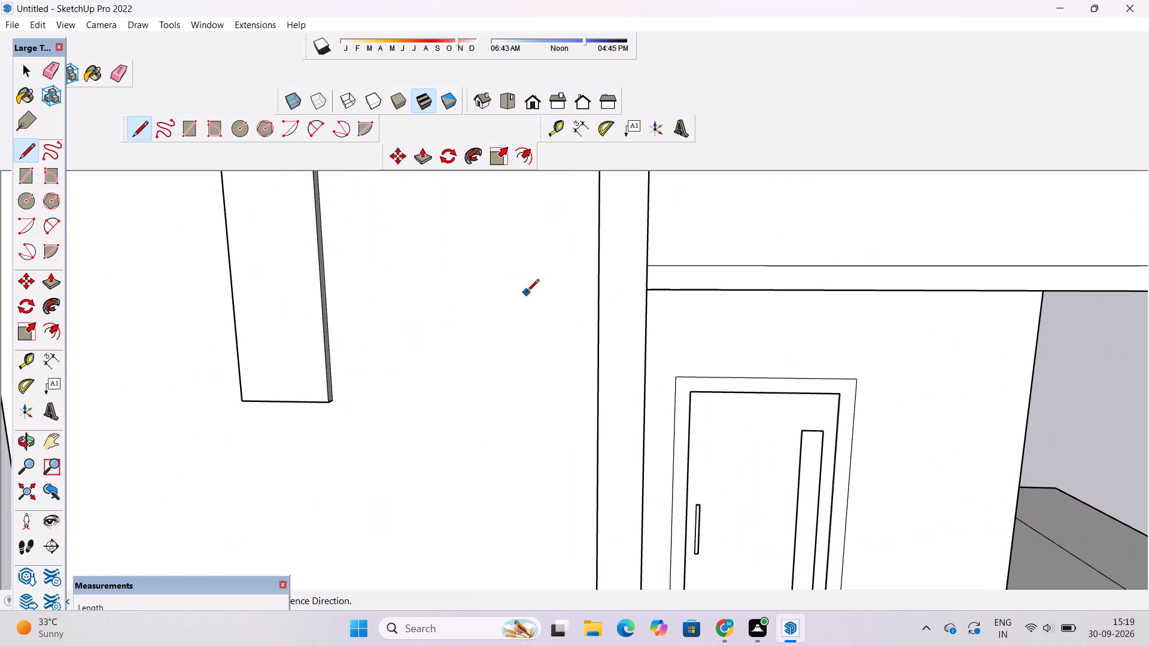
{"action": "scroll", "coordinate": [595, 253], "scroll_direction": "up", "scroll_amount": 4}
{"action": "scroll", "coordinate": [680, 272], "scroll_direction": "up", "scroll_amount": 3}
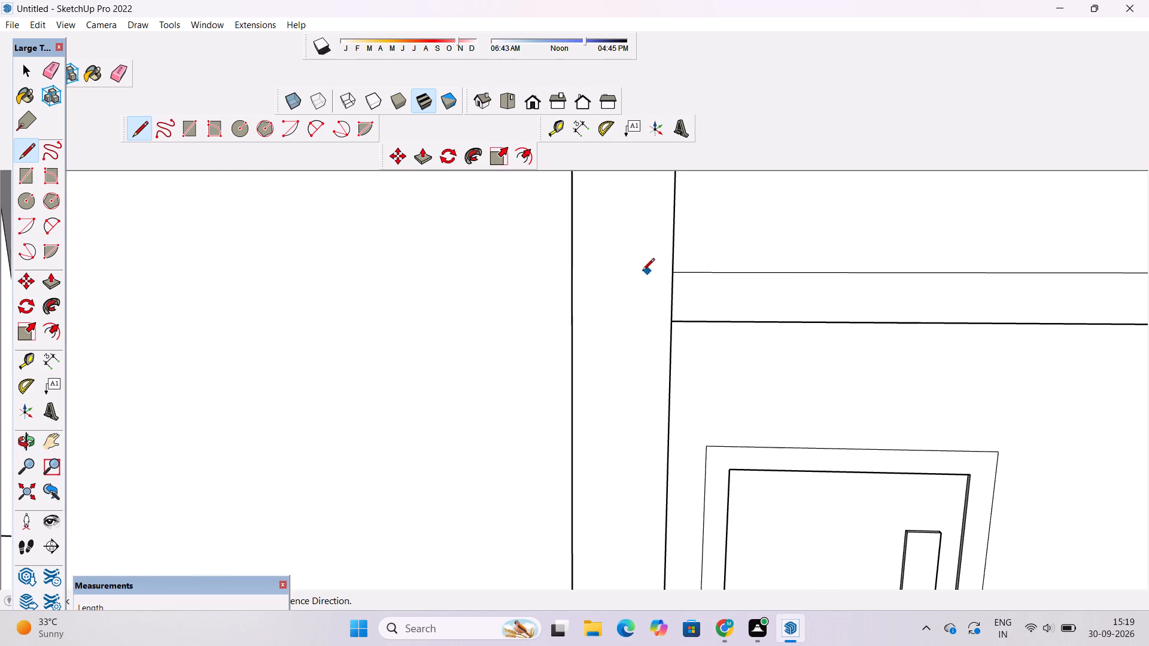
{"action": "scroll", "coordinate": [553, 275], "scroll_direction": "up", "scroll_amount": 6}
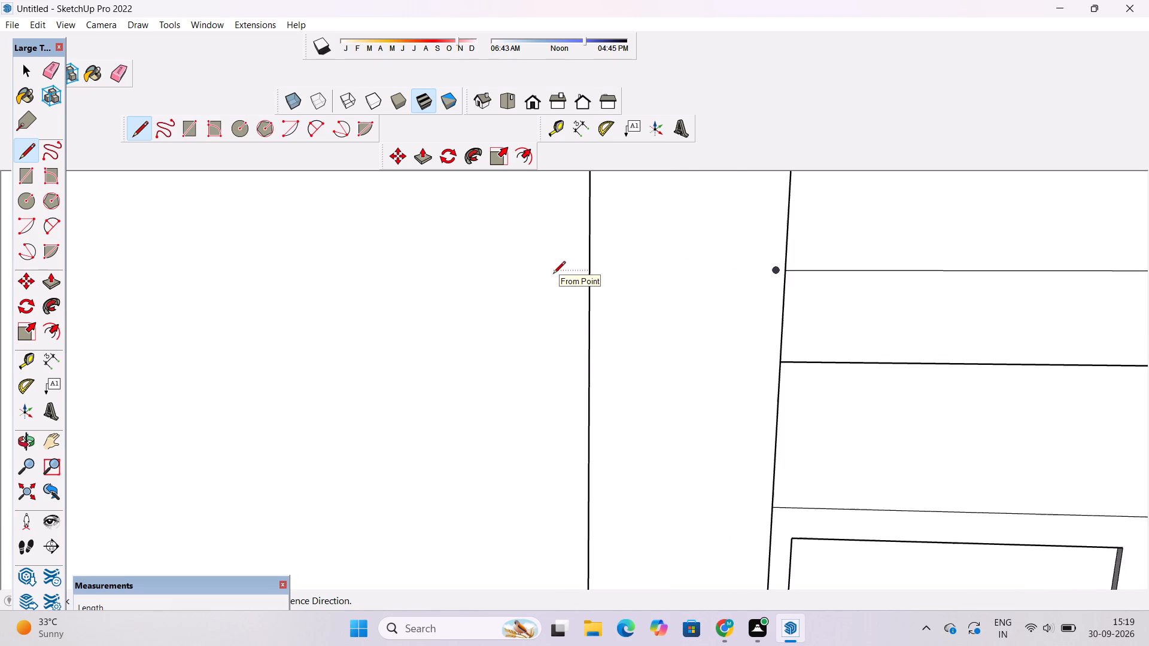
{"action": "scroll", "coordinate": [553, 275], "scroll_direction": "up", "scroll_amount": 15}
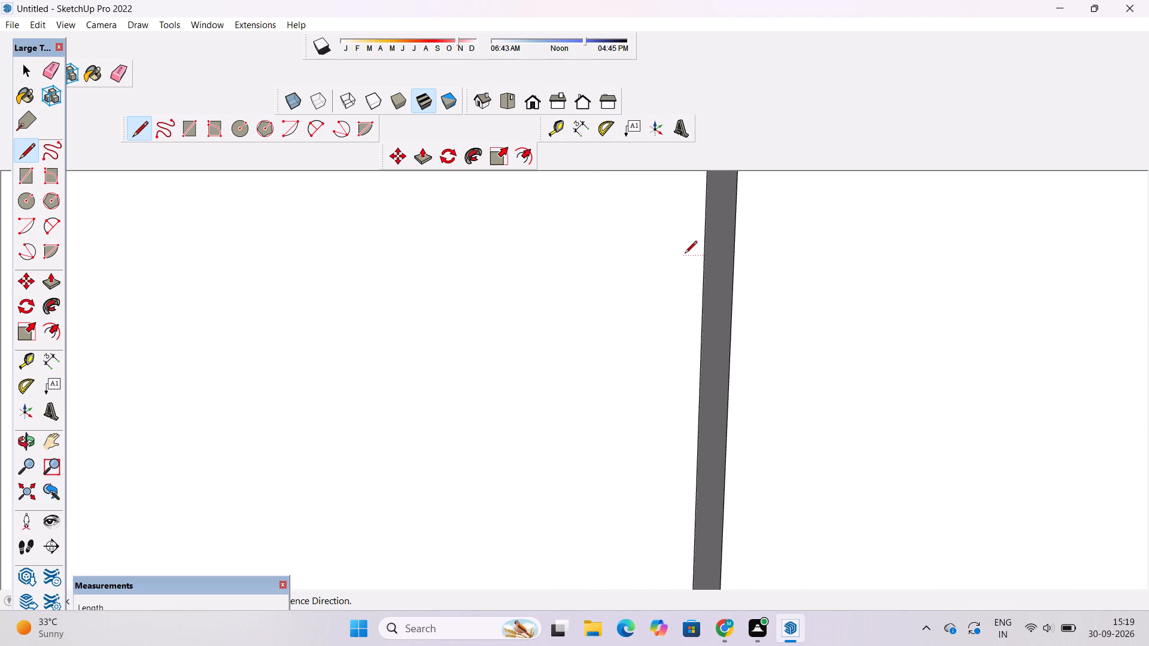
{"action": "key", "text": "r"}
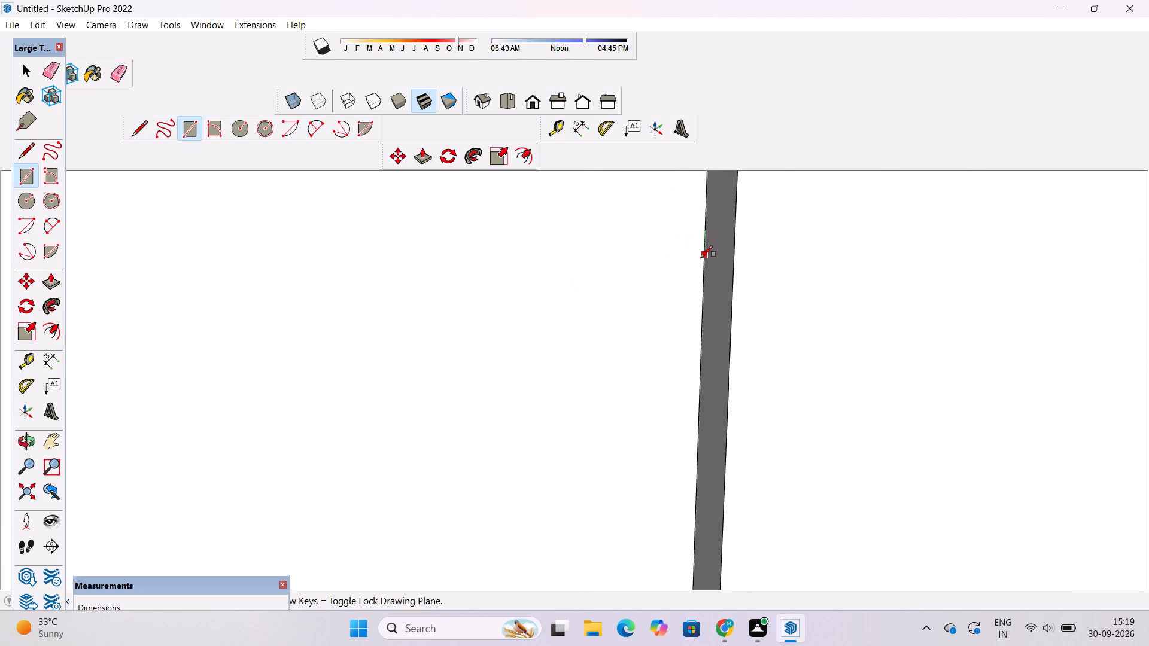
{"action": "left_click", "coordinate": [701, 256]}
{"action": "scroll", "coordinate": [670, 254], "scroll_direction": "down", "scroll_amount": 13}
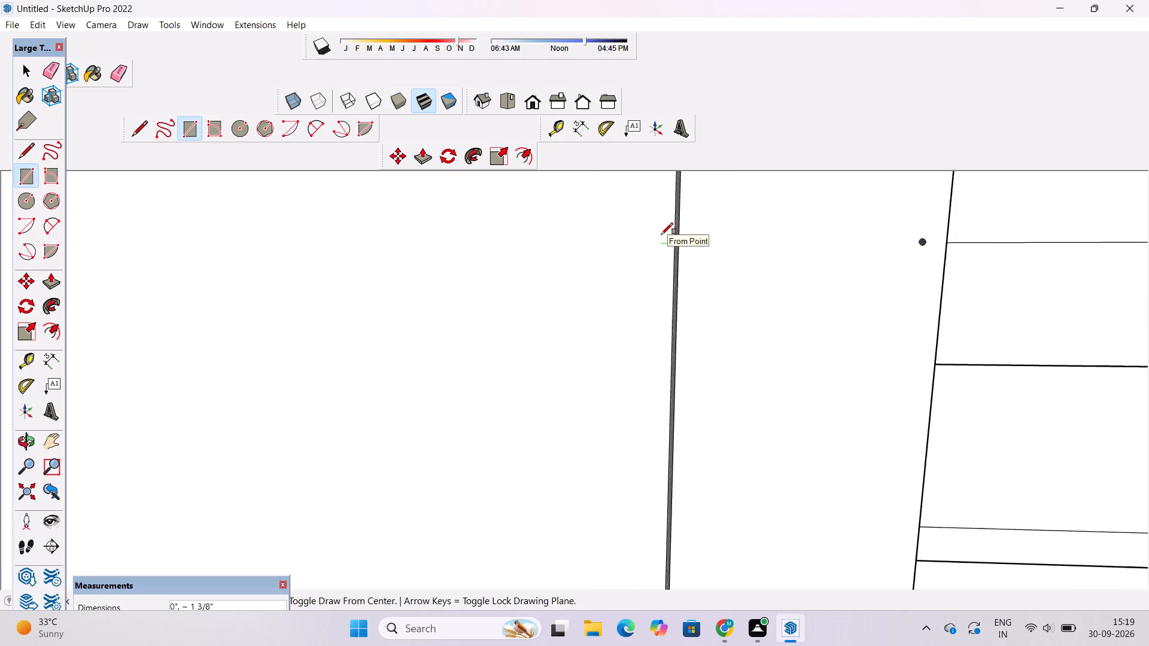
{"action": "scroll", "coordinate": [661, 234], "scroll_direction": "down", "scroll_amount": 4}
{"action": "scroll", "coordinate": [588, 272], "scroll_direction": "down", "scroll_amount": 9}
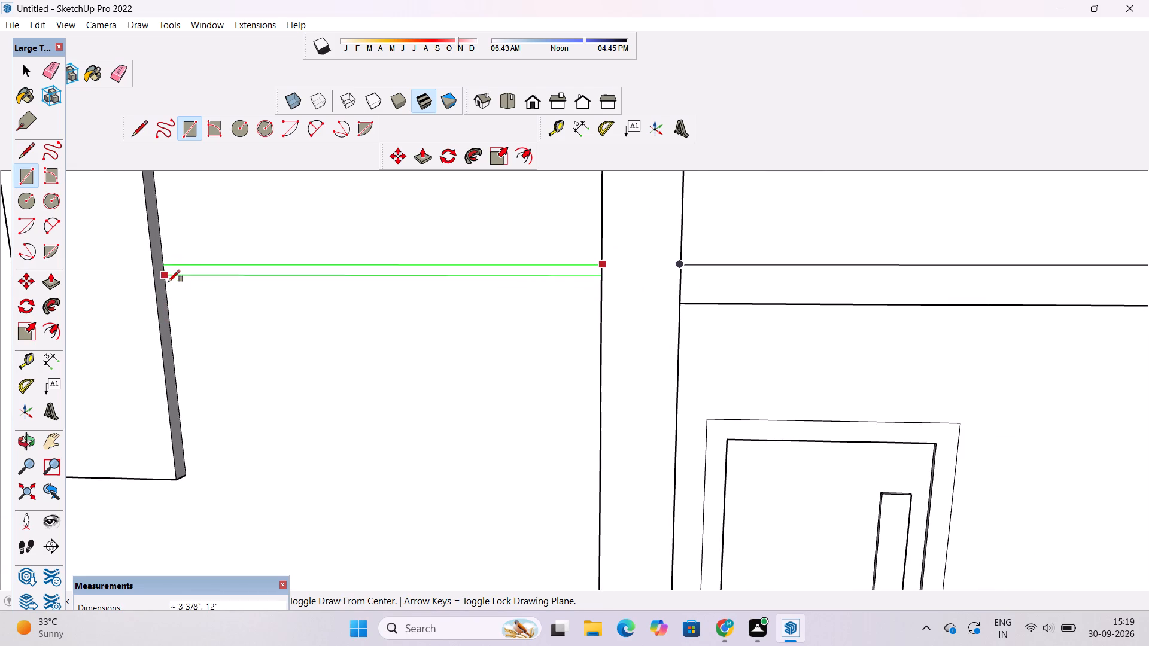
{"action": "scroll", "coordinate": [168, 297], "scroll_direction": "up", "scroll_amount": 5}
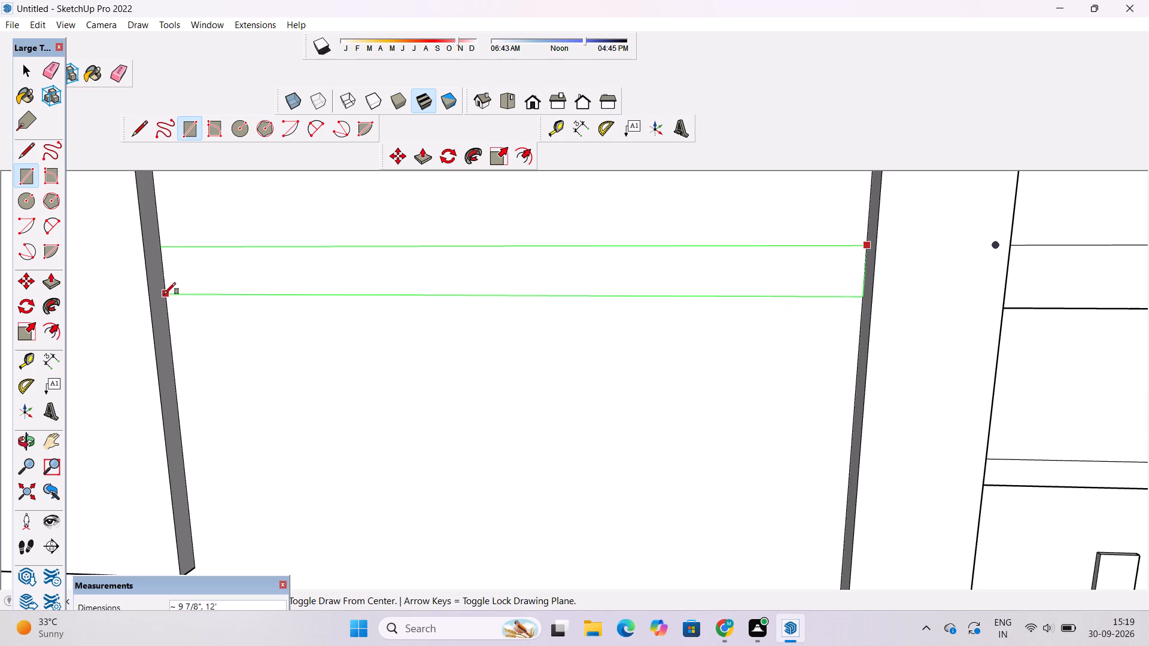
{"action": "scroll", "coordinate": [166, 297], "scroll_direction": "up", "scroll_amount": 4}
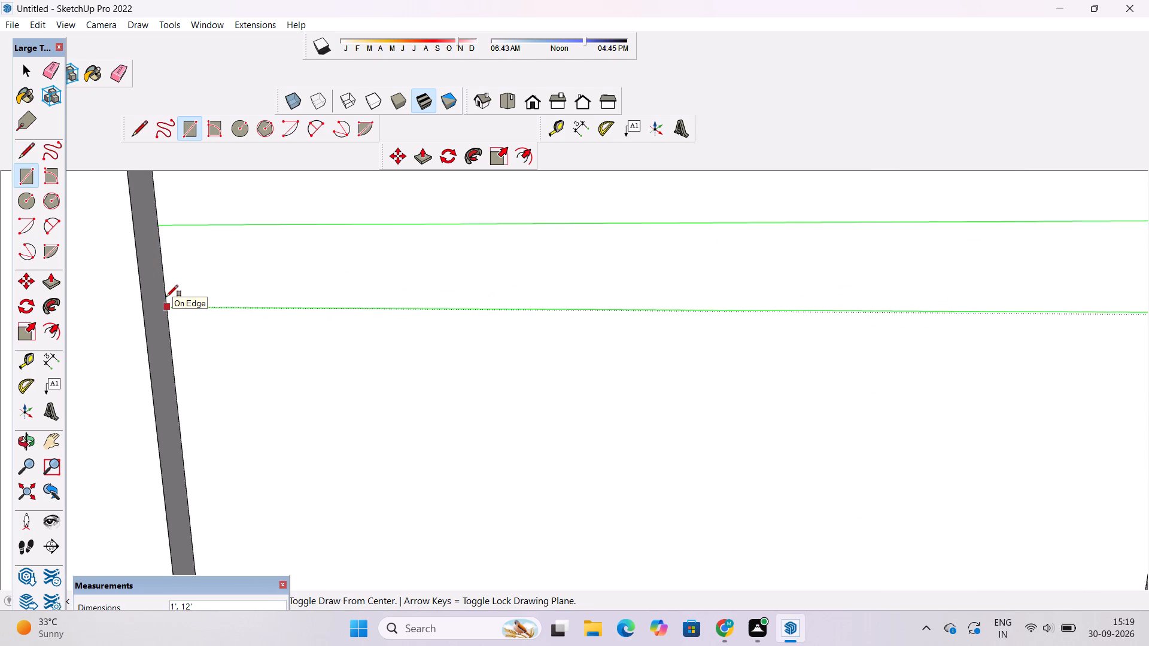
{"action": "scroll", "coordinate": [166, 297], "scroll_direction": "up", "scroll_amount": 1}
{"action": "left_click", "coordinate": [166, 297]}
{"action": "scroll", "coordinate": [166, 297], "scroll_direction": "down", "scroll_amount": 2}
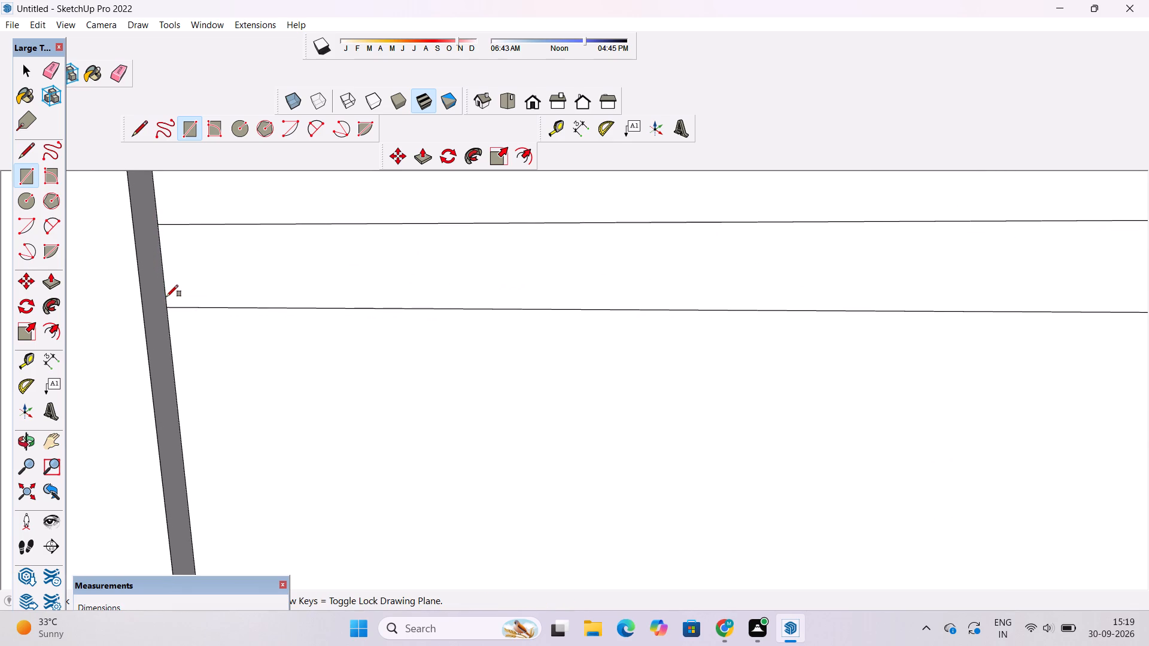
{"action": "scroll", "coordinate": [166, 297], "scroll_direction": "down", "scroll_amount": 3}
{"action": "key", "text": "space"}
Examine the new horizontal strip between the band's legs and its alignment with the porch beam.
{"action": "key", "text": "o"}
{"action": "scroll", "coordinate": [165, 298], "scroll_direction": "down", "scroll_amount": 10}
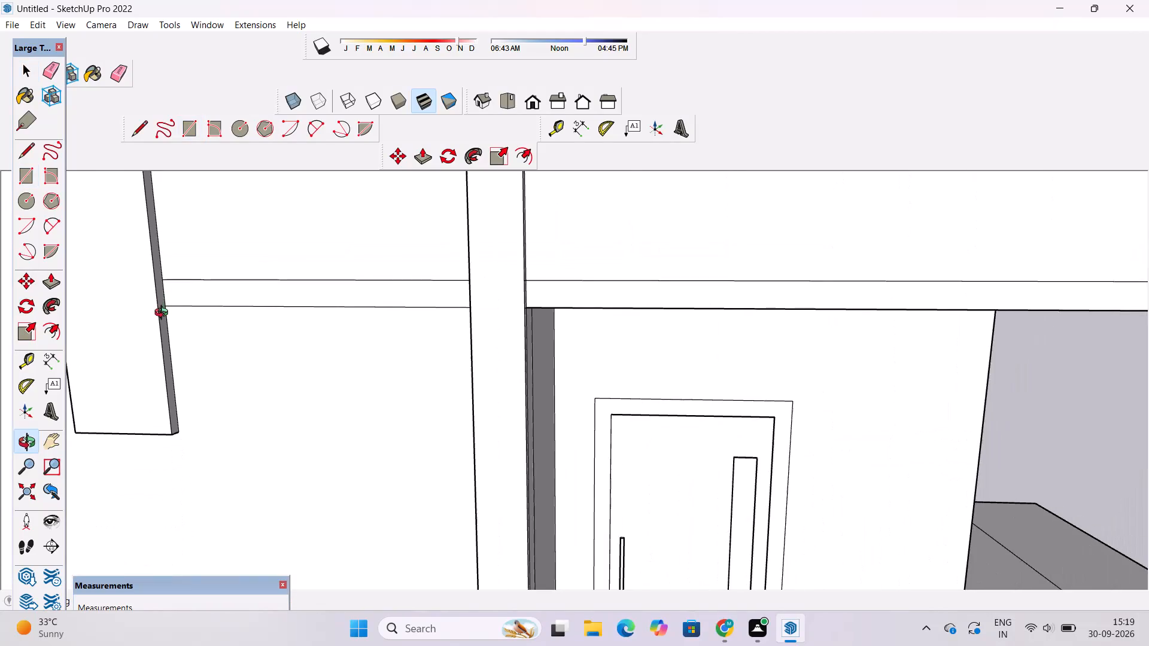
{"action": "left_click_drag", "start_coordinate": [164, 314], "coordinate": [181, 297]}
{"action": "scroll", "coordinate": [182, 296], "scroll_direction": "down", "scroll_amount": 5}
{"action": "left_click_drag", "start_coordinate": [220, 290], "coordinate": [286, 287], "text": "shift"}
{"action": "scroll", "coordinate": [289, 287], "scroll_direction": "up", "scroll_amount": 1}
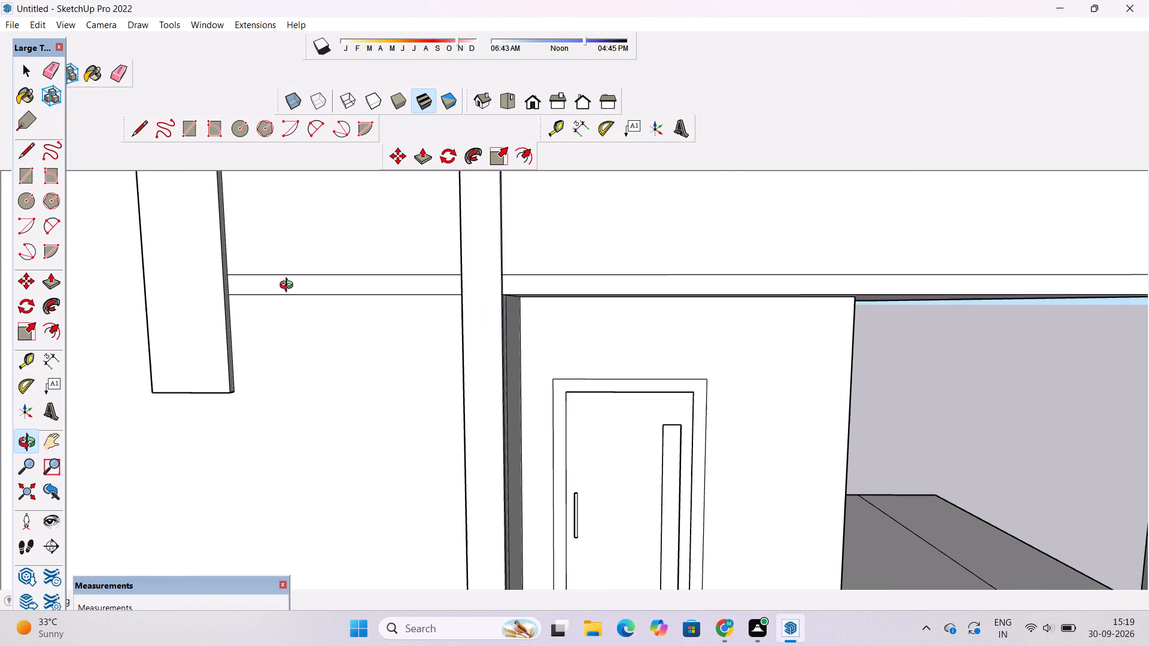
{"action": "left_click_drag", "start_coordinate": [290, 285], "coordinate": [329, 278]}
{"action": "left_click_drag", "start_coordinate": [326, 282], "coordinate": [323, 256], "text": "shift"}
{"action": "scroll", "coordinate": [321, 254], "scroll_direction": "down", "scroll_amount": 5, "text": "shift"}
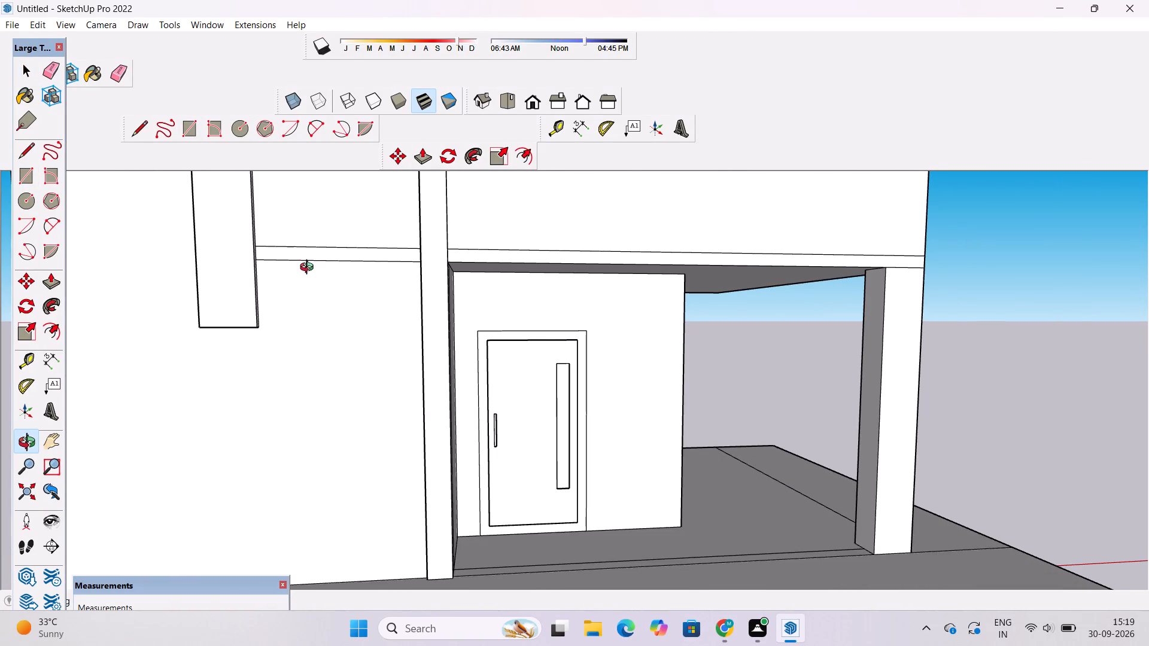
{"action": "left_click_drag", "start_coordinate": [309, 269], "coordinate": [309, 275]}
{"action": "left_click_drag", "start_coordinate": [303, 287], "coordinate": [311, 215], "text": "shift"}
{"action": "left_click_drag", "start_coordinate": [327, 258], "coordinate": [324, 292]}
{"action": "scroll", "coordinate": [310, 266], "scroll_direction": "up", "scroll_amount": 3}
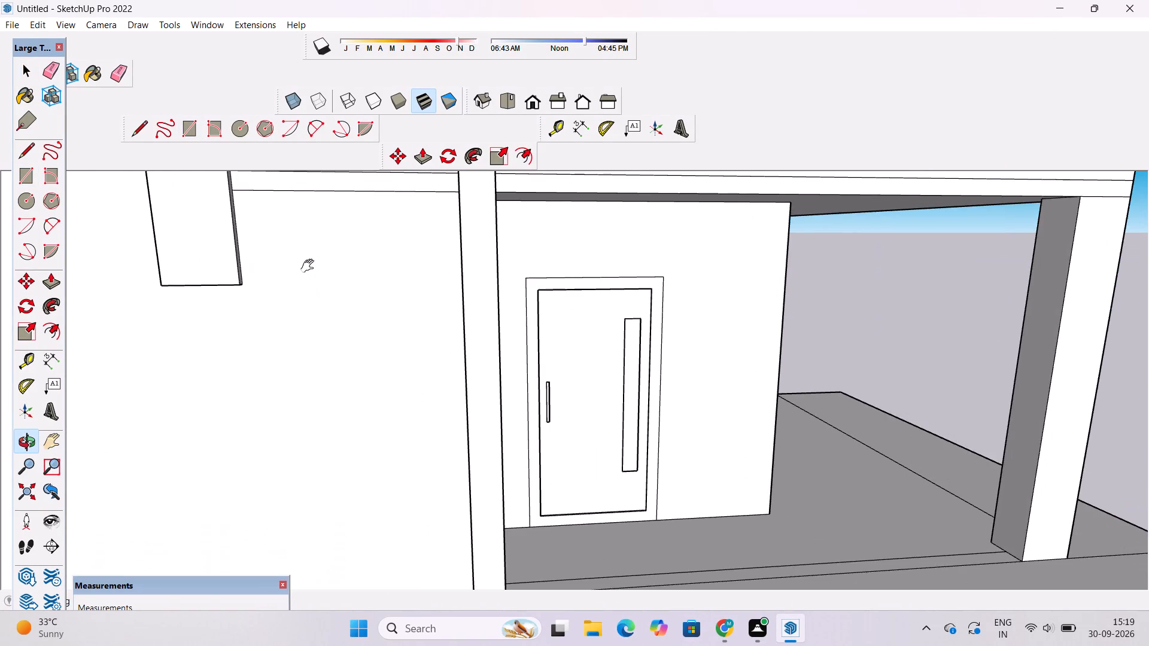
{"action": "left_click_drag", "start_coordinate": [310, 266], "coordinate": [320, 328], "text": "shift"}
{"action": "scroll", "coordinate": [320, 328], "scroll_direction": "up", "scroll_amount": 1}
{"action": "left_click_drag", "start_coordinate": [315, 323], "coordinate": [312, 312]}
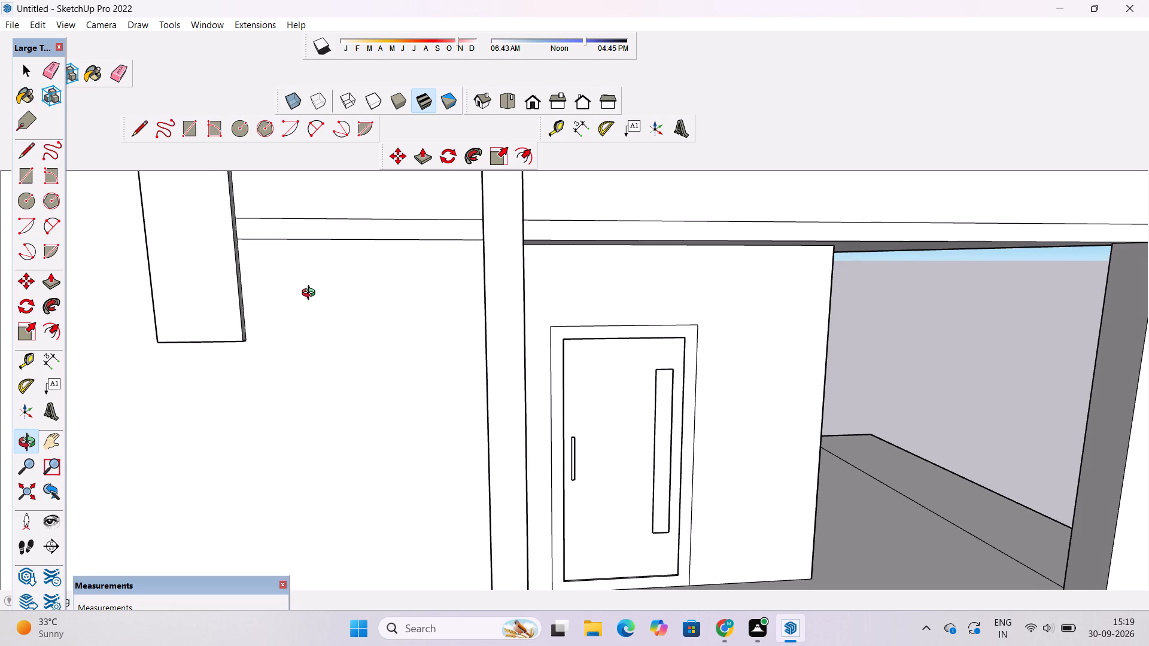
{"action": "scroll", "coordinate": [314, 290], "scroll_direction": "down", "scroll_amount": 4}
{"action": "left_click_drag", "start_coordinate": [314, 290], "coordinate": [381, 234], "text": "shift"}
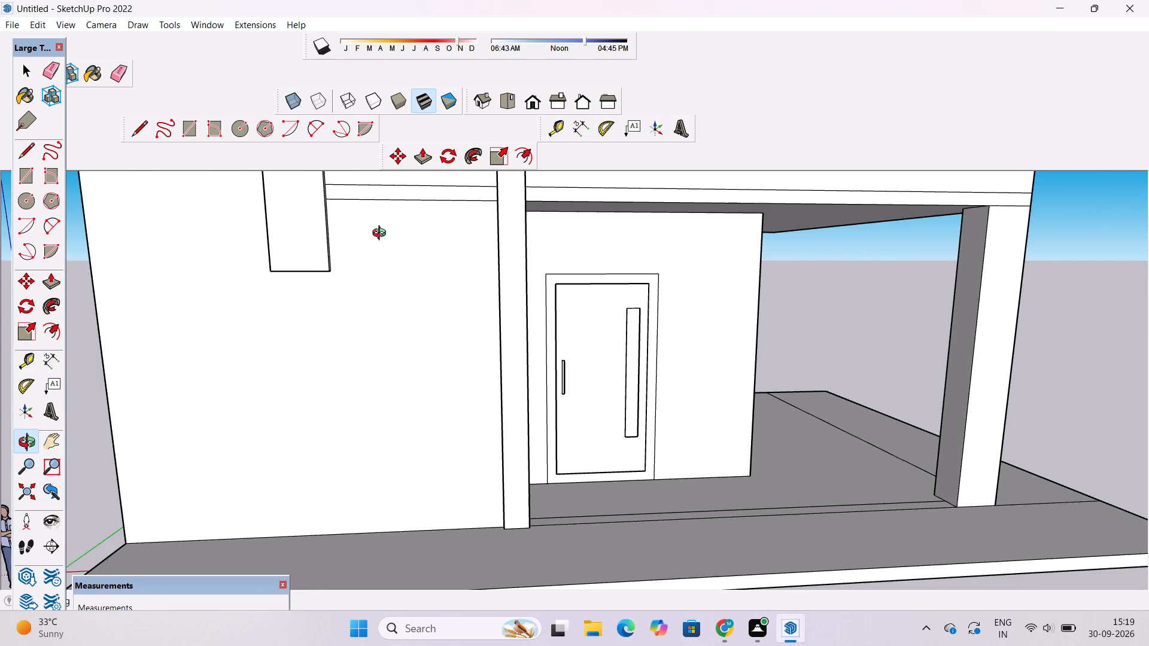
{"action": "left_click_drag", "start_coordinate": [389, 257], "coordinate": [399, 290], "text": "shift"}
{"action": "left_click", "coordinate": [399, 293]}
Draw a rectangle 12' wide and about 10' 11" high on the front wall, directly below the horizontal strip and reaching the band's longer leg.
{"action": "key", "text": "r"}
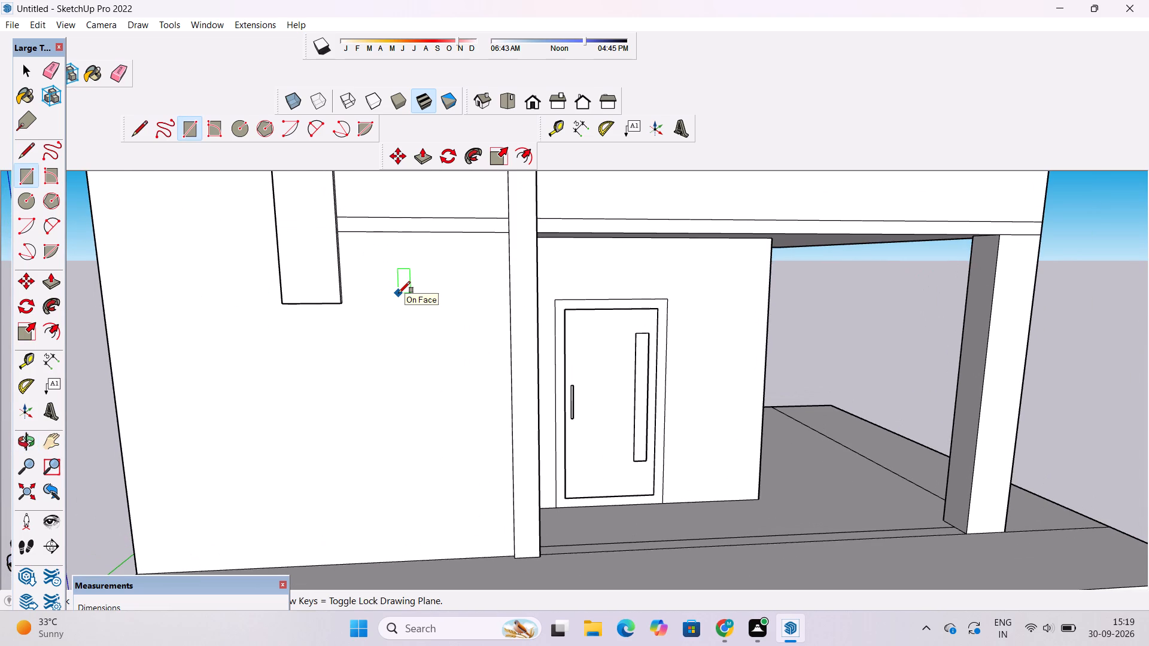
{"action": "scroll", "coordinate": [399, 293], "scroll_direction": "up", "scroll_amount": 2}
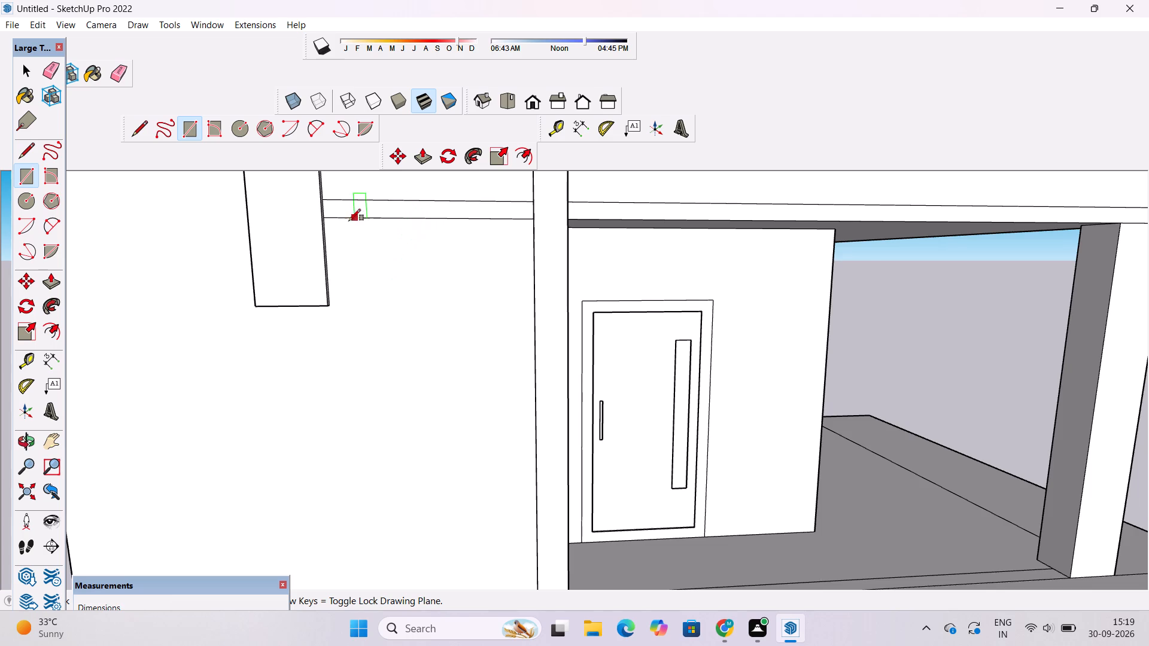
{"action": "scroll", "coordinate": [338, 225], "scroll_direction": "up", "scroll_amount": 13}
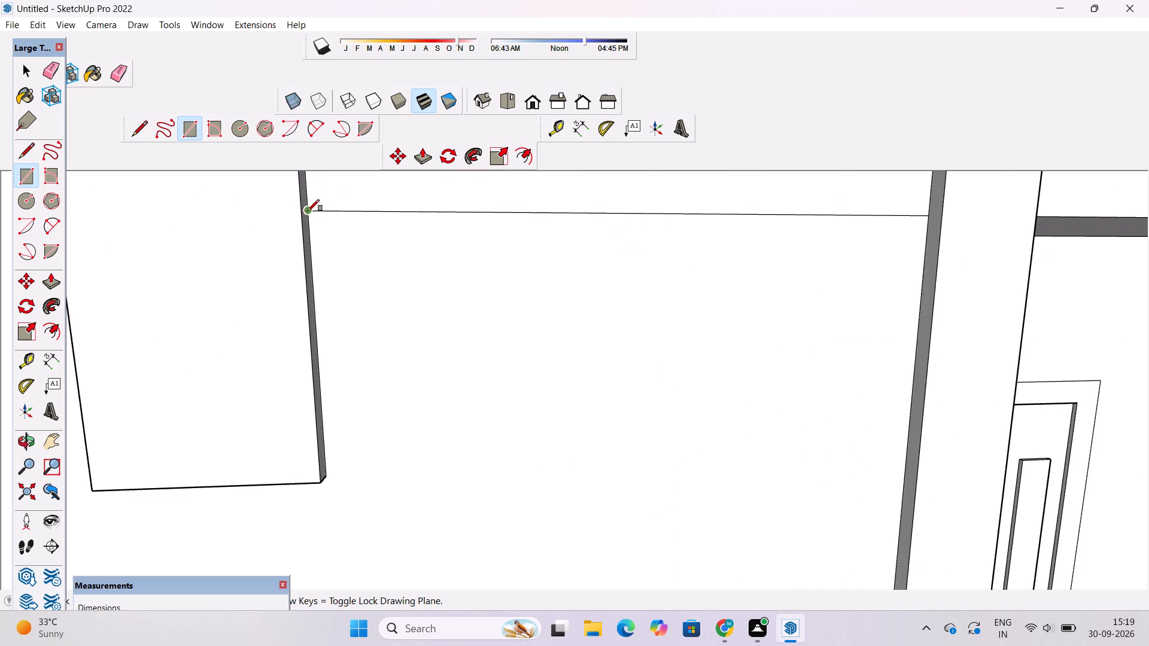
{"action": "scroll", "coordinate": [308, 211], "scroll_direction": "up", "scroll_amount": 3}
{"action": "left_click", "coordinate": [309, 208]}
{"action": "scroll", "coordinate": [324, 225], "scroll_direction": "down", "scroll_amount": 9}
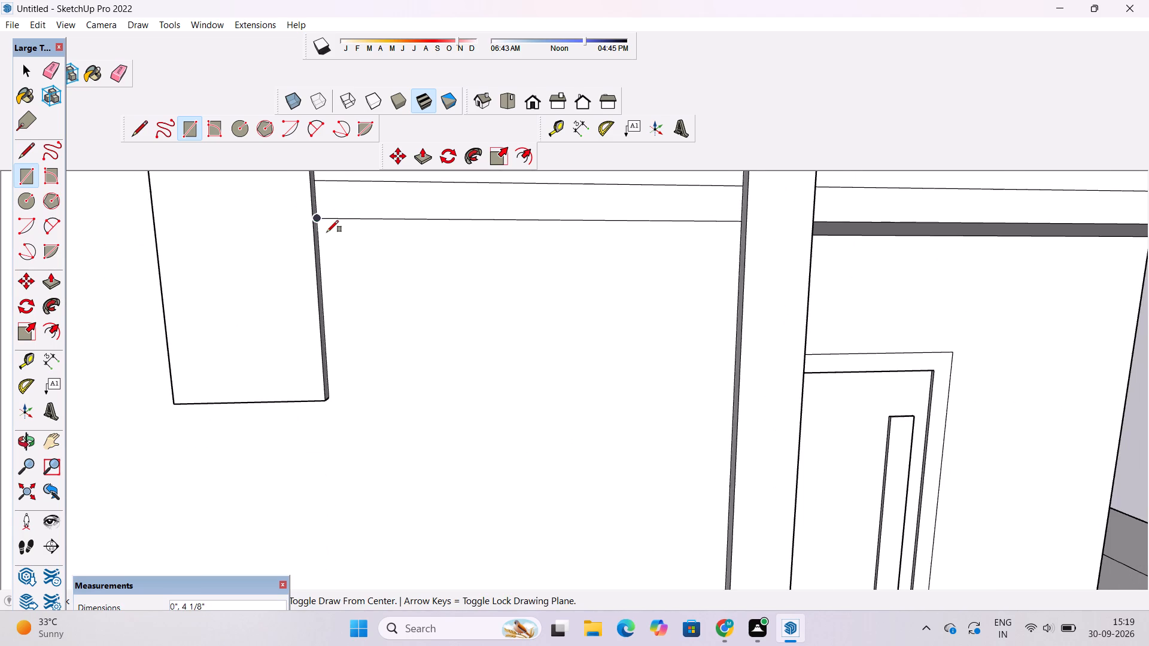
{"action": "scroll", "coordinate": [327, 232], "scroll_direction": "down", "scroll_amount": 13}
{"action": "scroll", "coordinate": [440, 313], "scroll_direction": "up", "scroll_amount": 5}
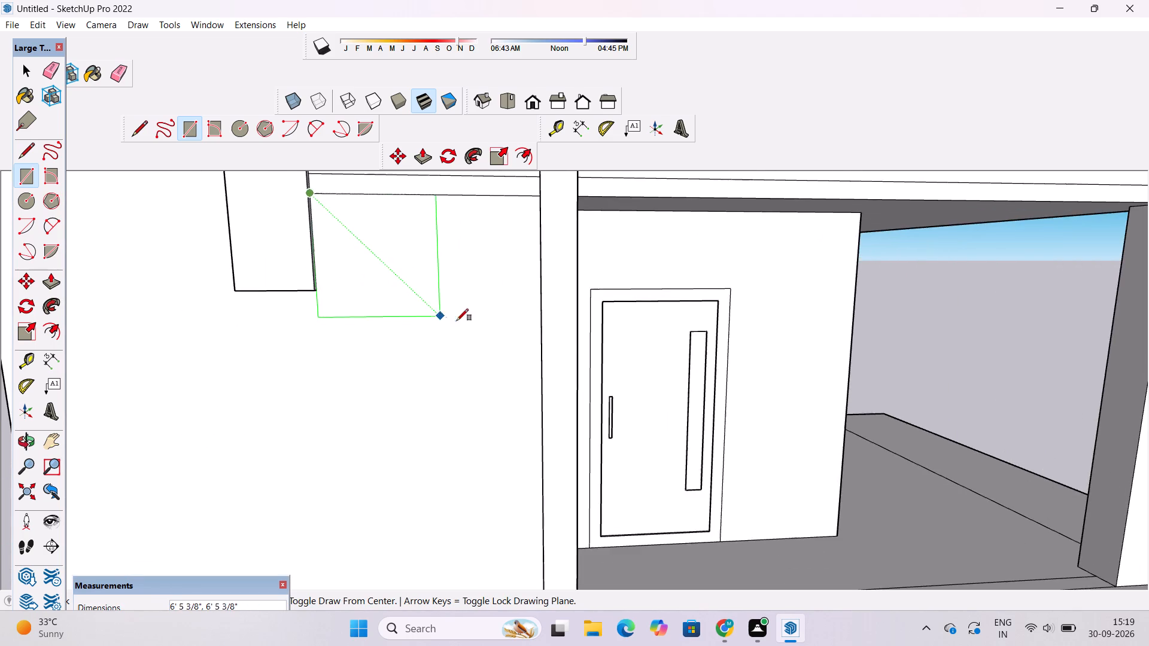
{"action": "scroll", "coordinate": [463, 332], "scroll_direction": "down", "scroll_amount": 5}
{"action": "scroll", "coordinate": [465, 336], "scroll_direction": "up", "scroll_amount": 8}
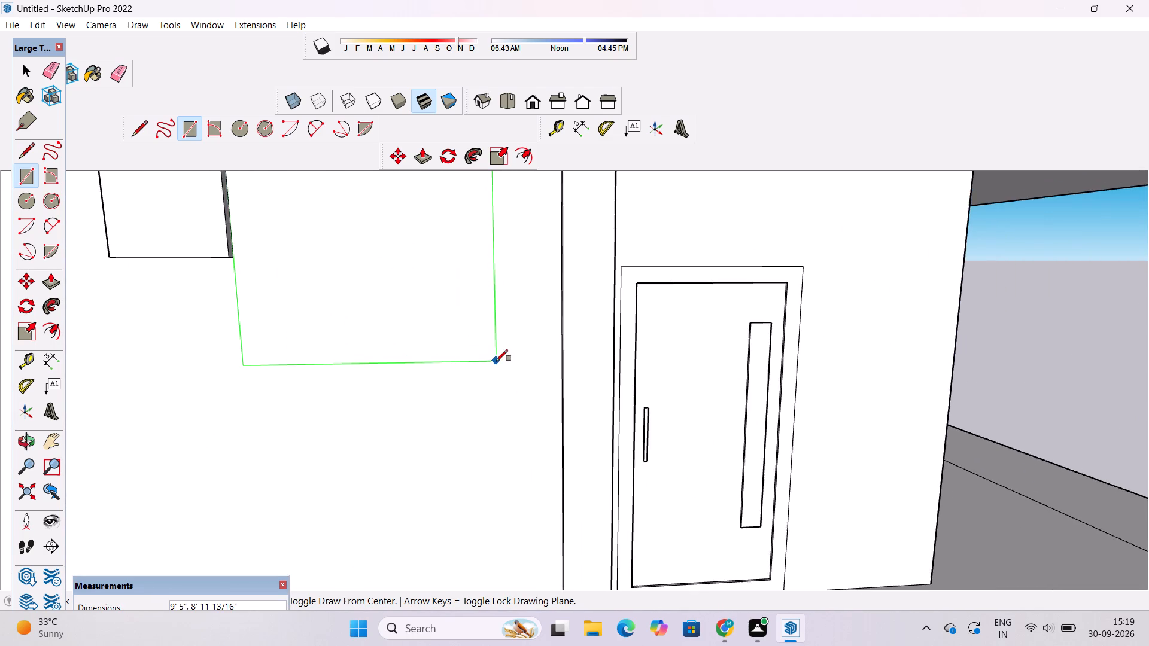
{"action": "scroll", "coordinate": [501, 386], "scroll_direction": "down", "scroll_amount": 4}
{"action": "scroll", "coordinate": [532, 402], "scroll_direction": "up", "scroll_amount": 6}
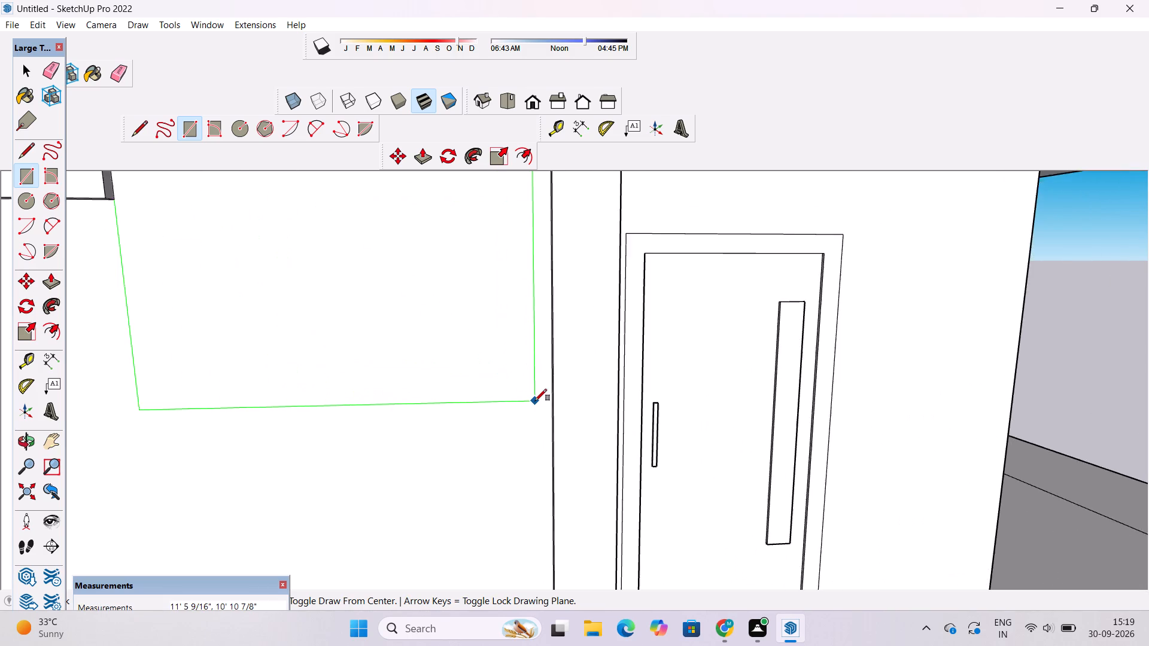
{"action": "scroll", "coordinate": [535, 401], "scroll_direction": "up", "scroll_amount": 11}
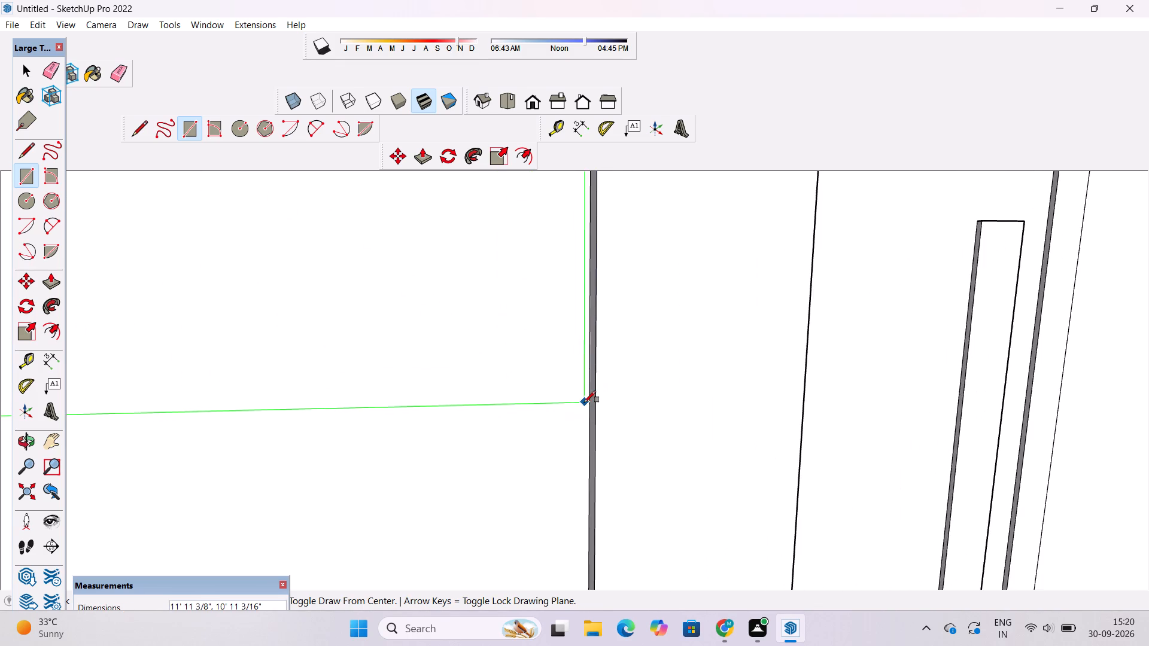
{"action": "scroll", "coordinate": [584, 403], "scroll_direction": "up", "scroll_amount": 4}
{"action": "scroll", "coordinate": [592, 398], "scroll_direction": "down", "scroll_amount": 8}
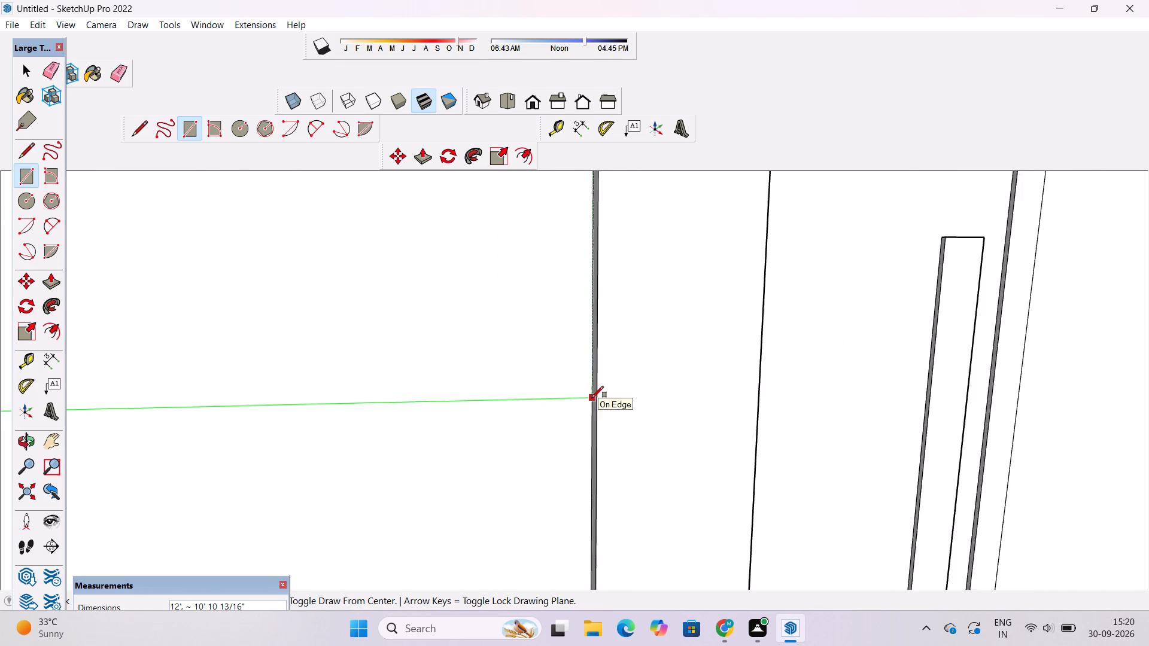
{"action": "scroll", "coordinate": [592, 398], "scroll_direction": "down", "scroll_amount": 19}
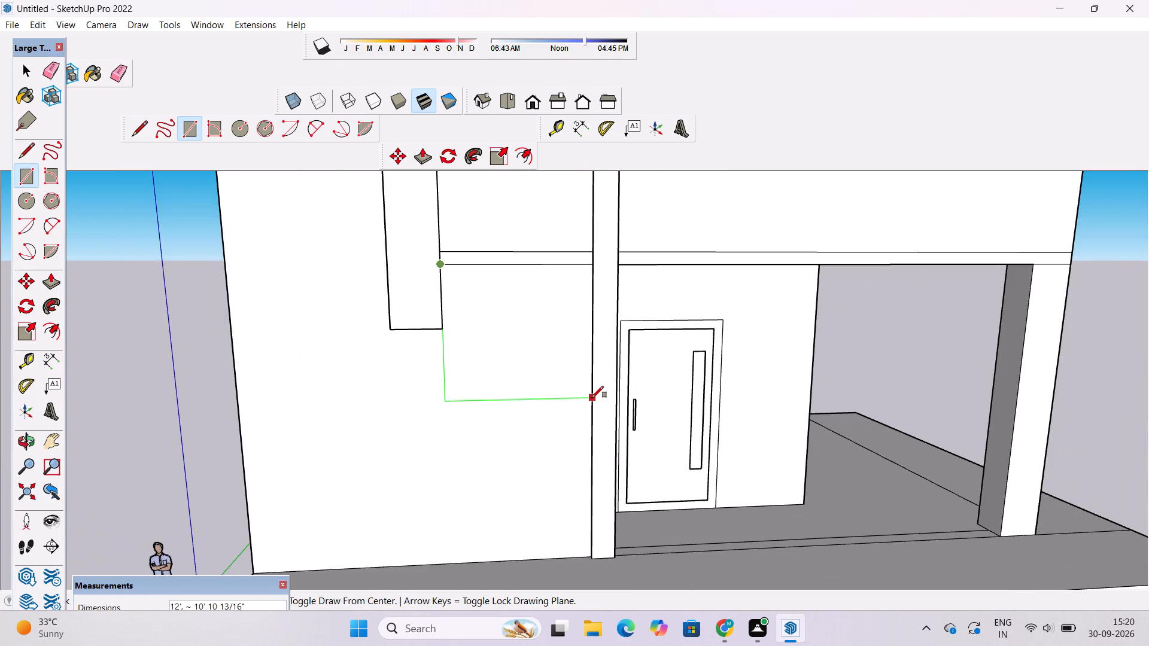
{"action": "scroll", "coordinate": [592, 398], "scroll_direction": "up", "scroll_amount": 4}
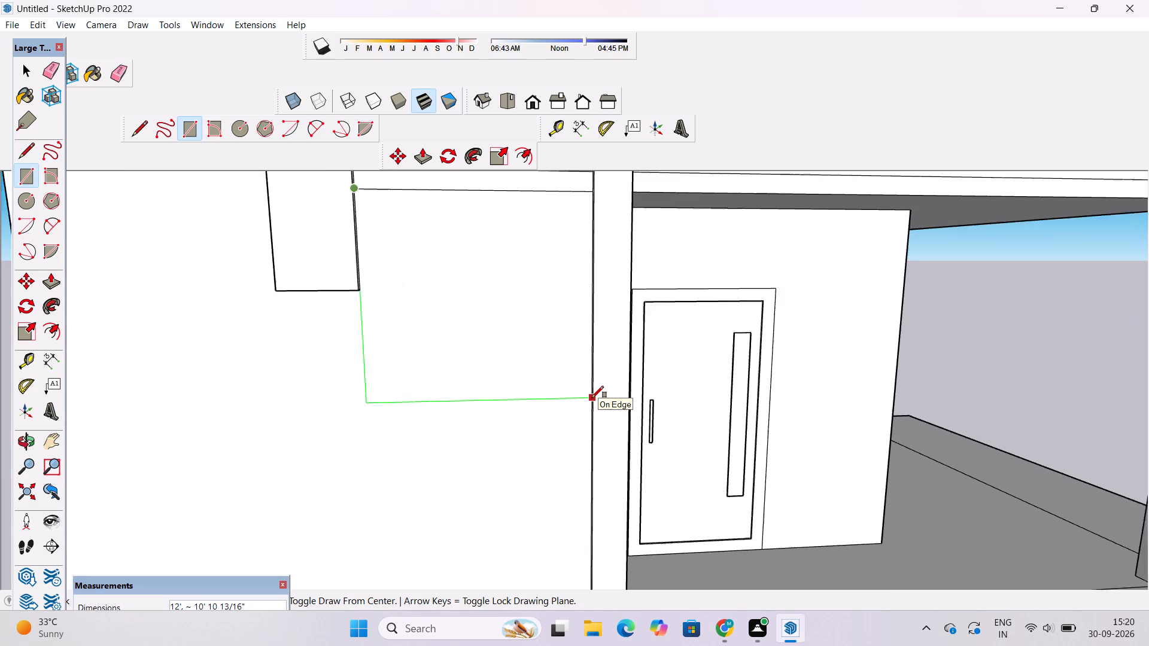
{"action": "scroll", "coordinate": [592, 398], "scroll_direction": "up", "scroll_amount": 2}
{"action": "left_click", "coordinate": [592, 398]}
Examine the new rectangle below the strip and its fit against the band's legs from several angles.
{"action": "key", "text": "o"}
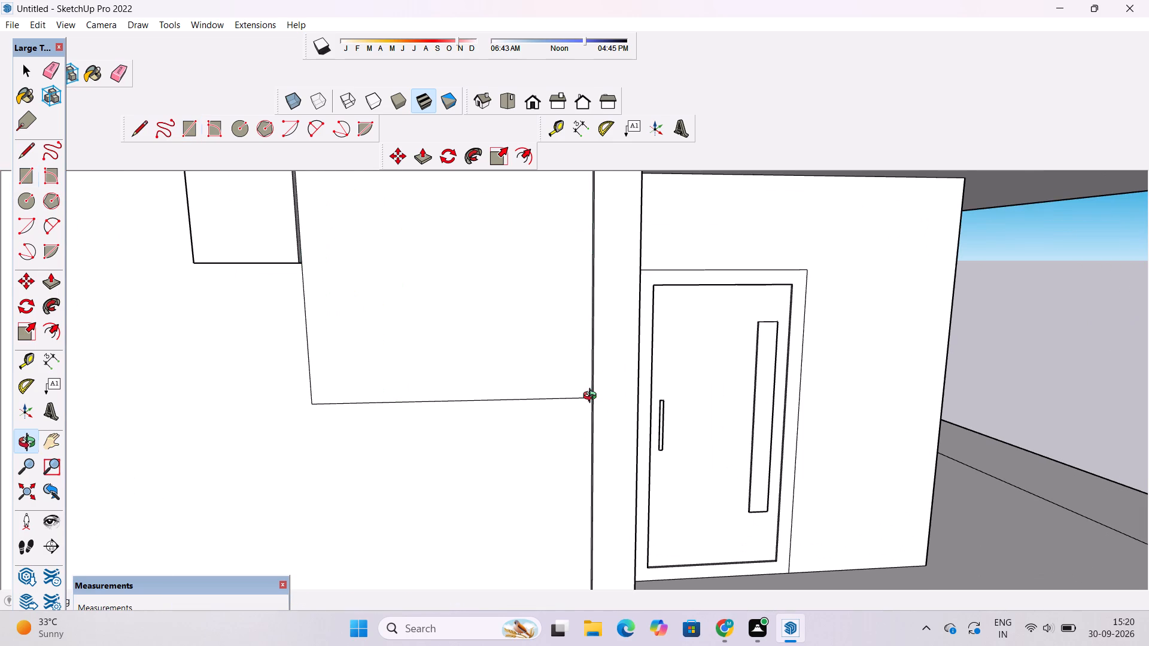
{"action": "scroll", "coordinate": [570, 404], "scroll_direction": "down", "scroll_amount": 1}
{"action": "left_click_drag", "start_coordinate": [470, 410], "coordinate": [537, 383]}
{"action": "left_click_drag", "start_coordinate": [544, 376], "coordinate": [540, 465], "text": "shift"}
{"action": "scroll", "coordinate": [547, 421], "scroll_direction": "down", "scroll_amount": 5}
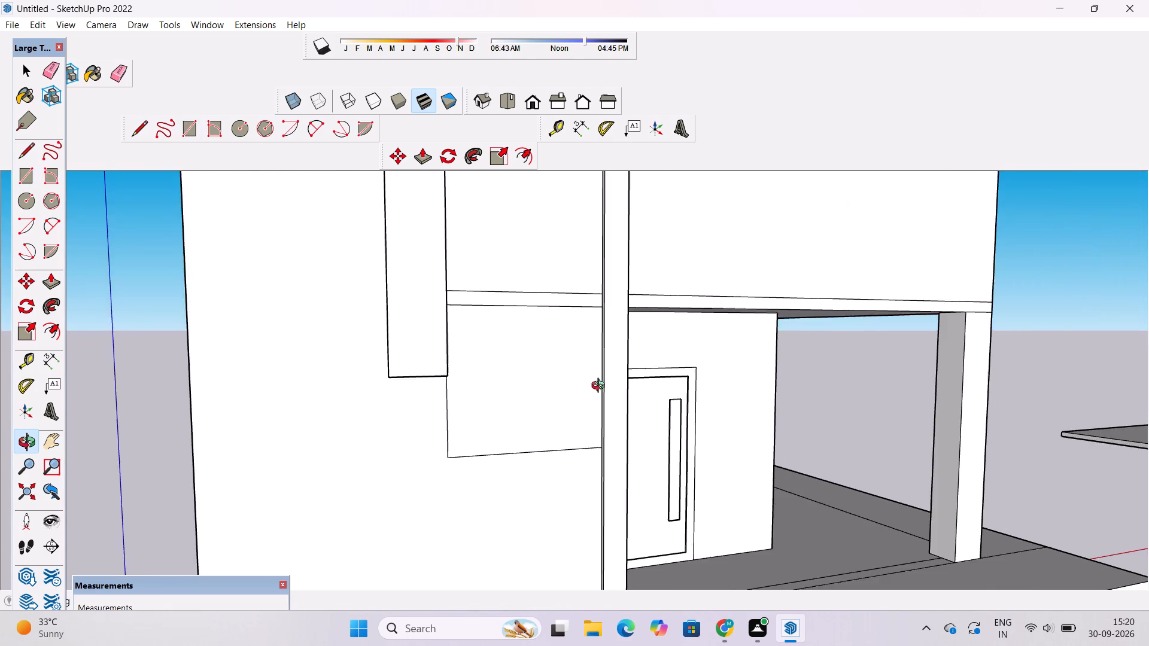
{"action": "left_click_drag", "start_coordinate": [601, 387], "coordinate": [512, 408]}
{"action": "scroll", "coordinate": [494, 412], "scroll_direction": "up", "scroll_amount": 3}
{"action": "left_click_drag", "start_coordinate": [493, 412], "coordinate": [531, 394], "text": "shift"}
{"action": "left_click_drag", "start_coordinate": [525, 399], "coordinate": [506, 450]}
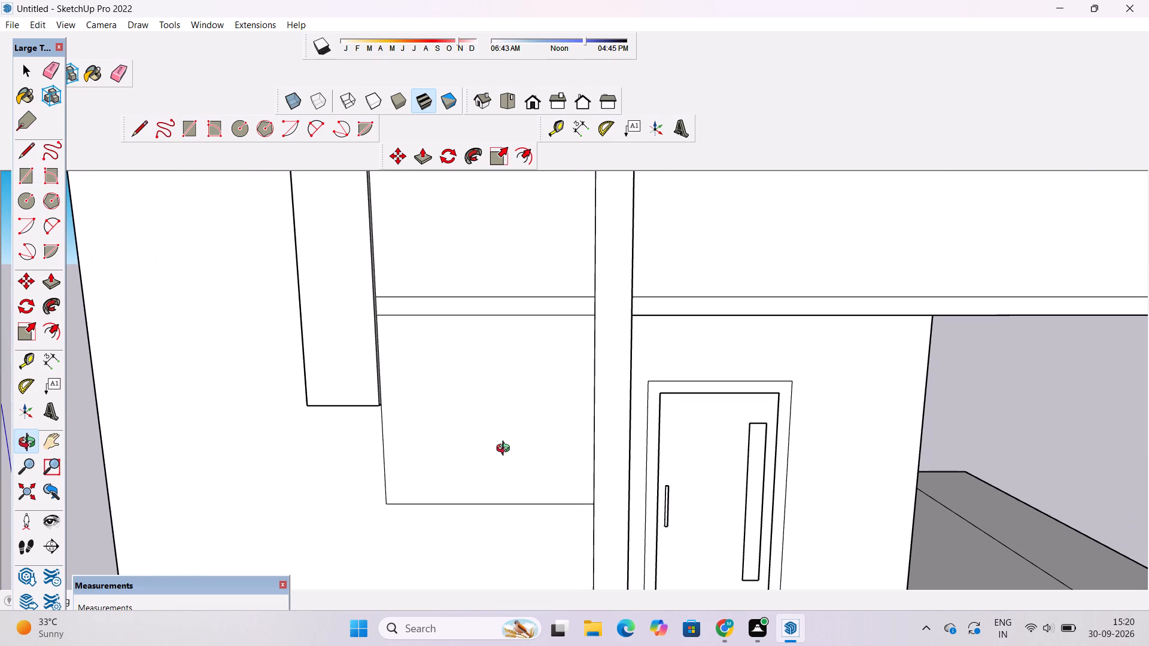
Offset the large rectangle's outline below the strip inward by about 6 11/16" to form a frame border.
{"action": "type", "text": "of"}
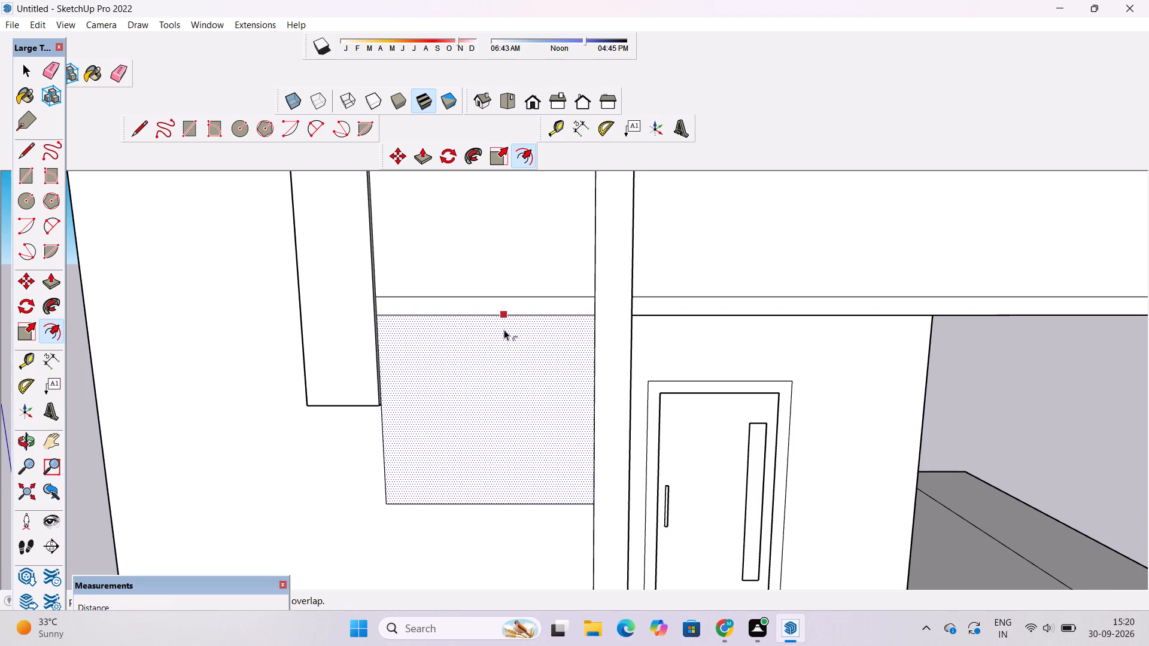
{"action": "scroll", "coordinate": [505, 327], "scroll_direction": "up", "scroll_amount": 2}
{"action": "left_click", "coordinate": [505, 327]}
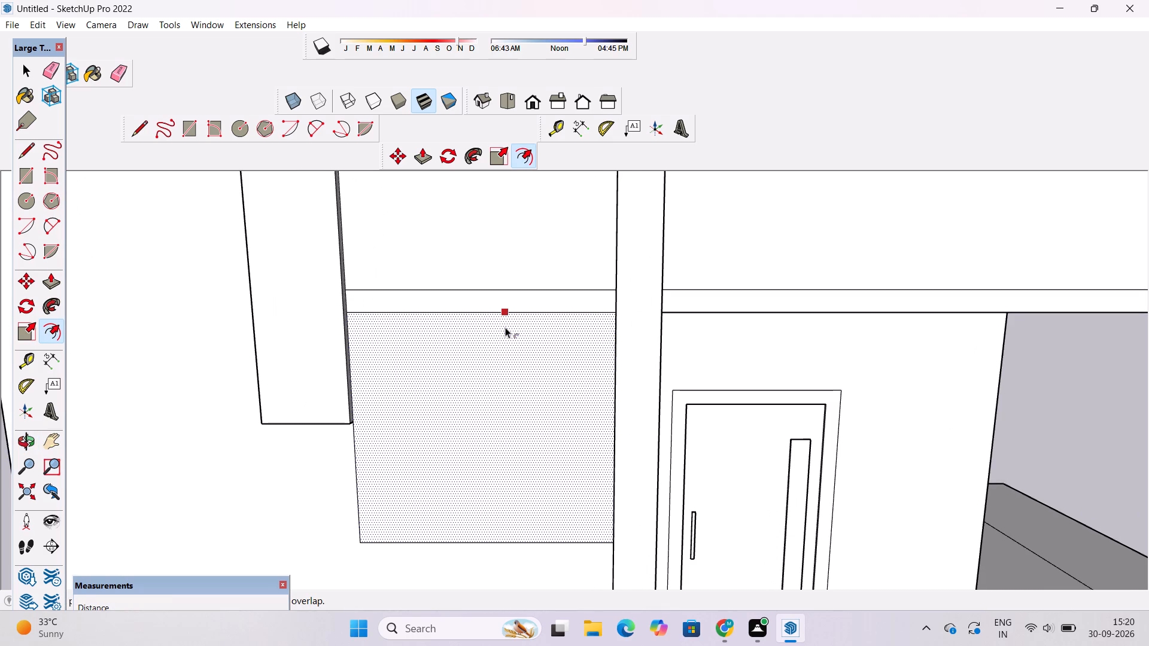
{"action": "scroll", "coordinate": [505, 330], "scroll_direction": "up", "scroll_amount": 1}
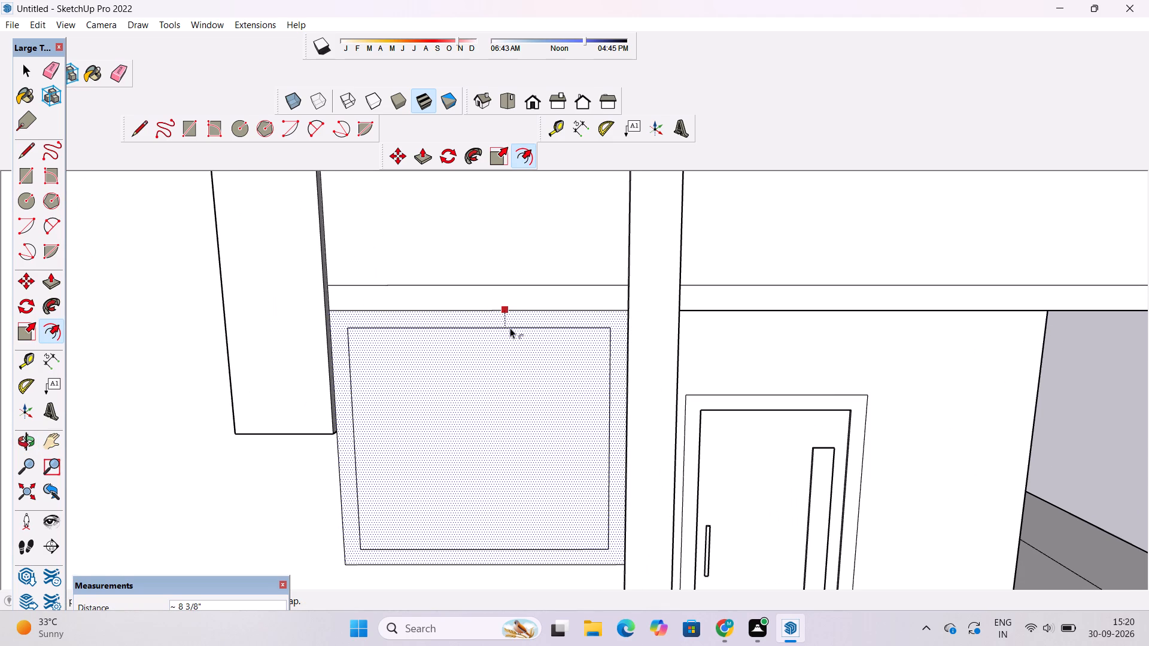
{"action": "scroll", "coordinate": [510, 328], "scroll_direction": "down", "scroll_amount": 3}
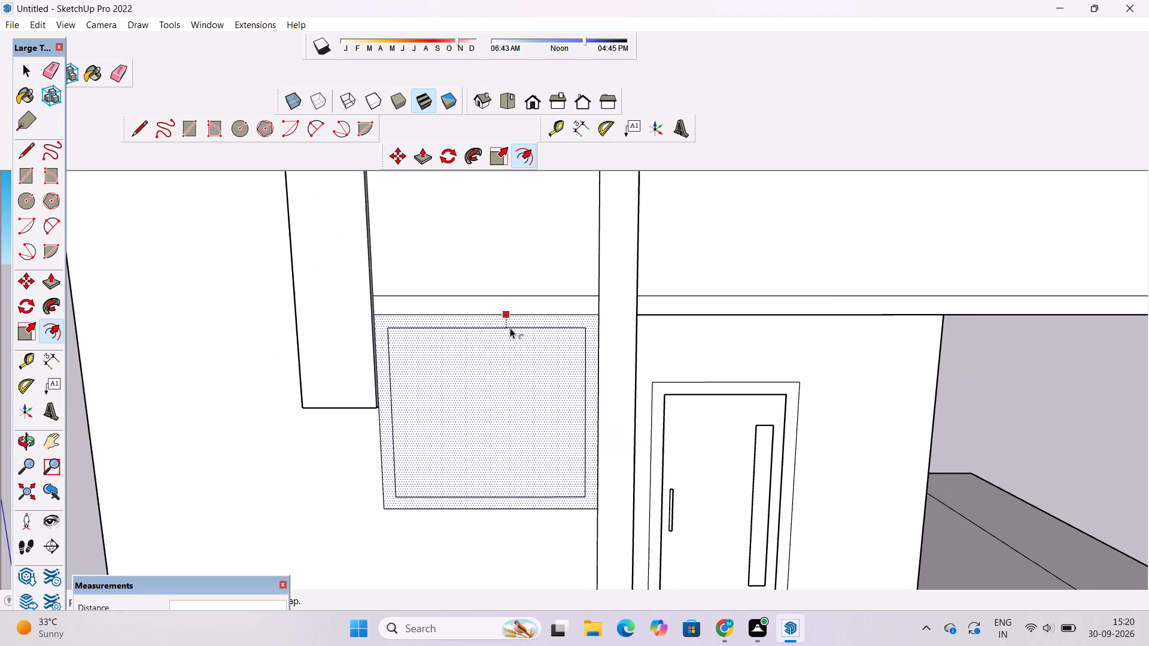
{"action": "scroll", "coordinate": [510, 328], "scroll_direction": "down", "scroll_amount": 3}
{"action": "scroll", "coordinate": [508, 337], "scroll_direction": "up", "scroll_amount": 2}
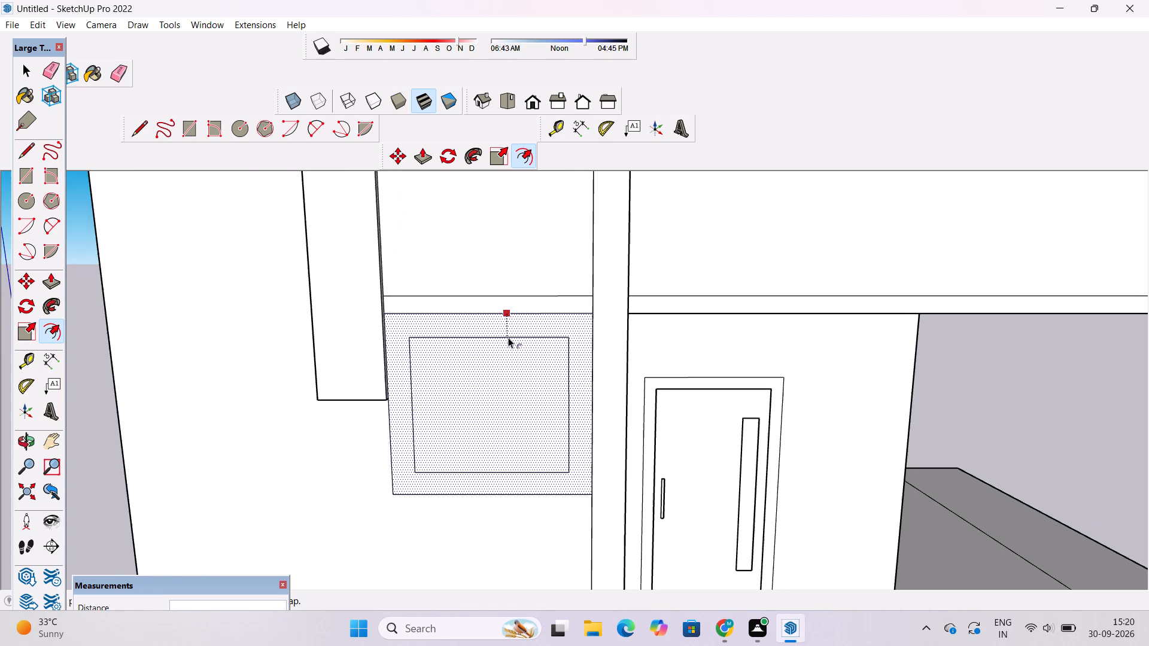
{"action": "scroll", "coordinate": [507, 334], "scroll_direction": "down", "scroll_amount": 4}
{"action": "scroll", "coordinate": [503, 328], "scroll_direction": "up", "scroll_amount": 4}
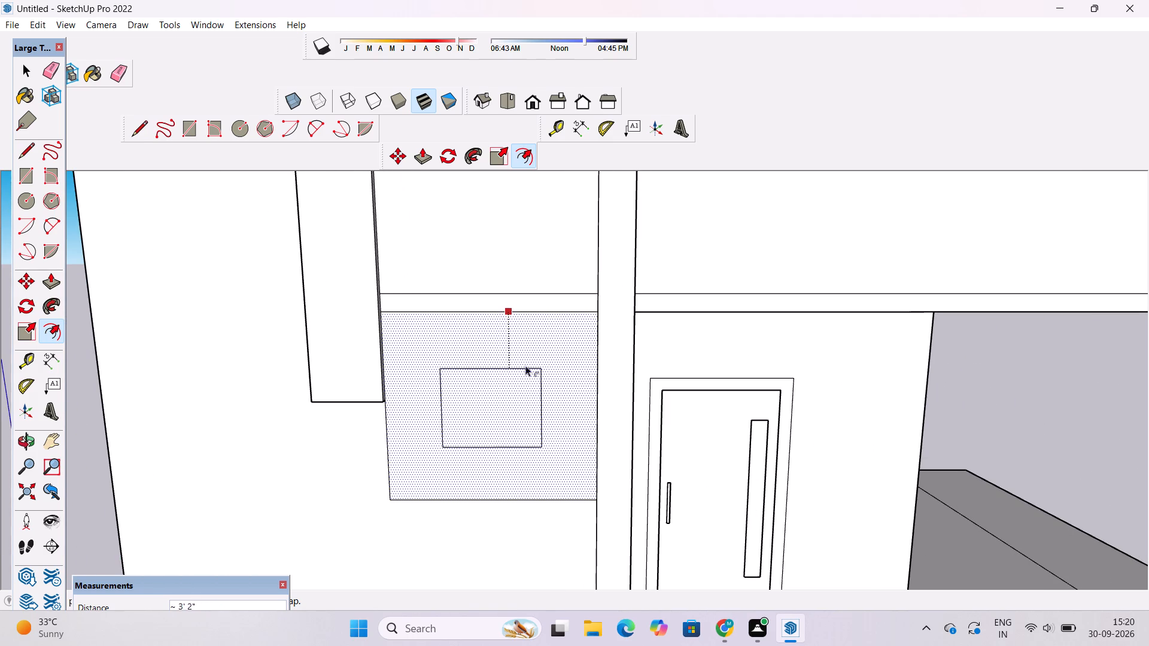
{"action": "scroll", "coordinate": [539, 343], "scroll_direction": "down", "scroll_amount": 6}
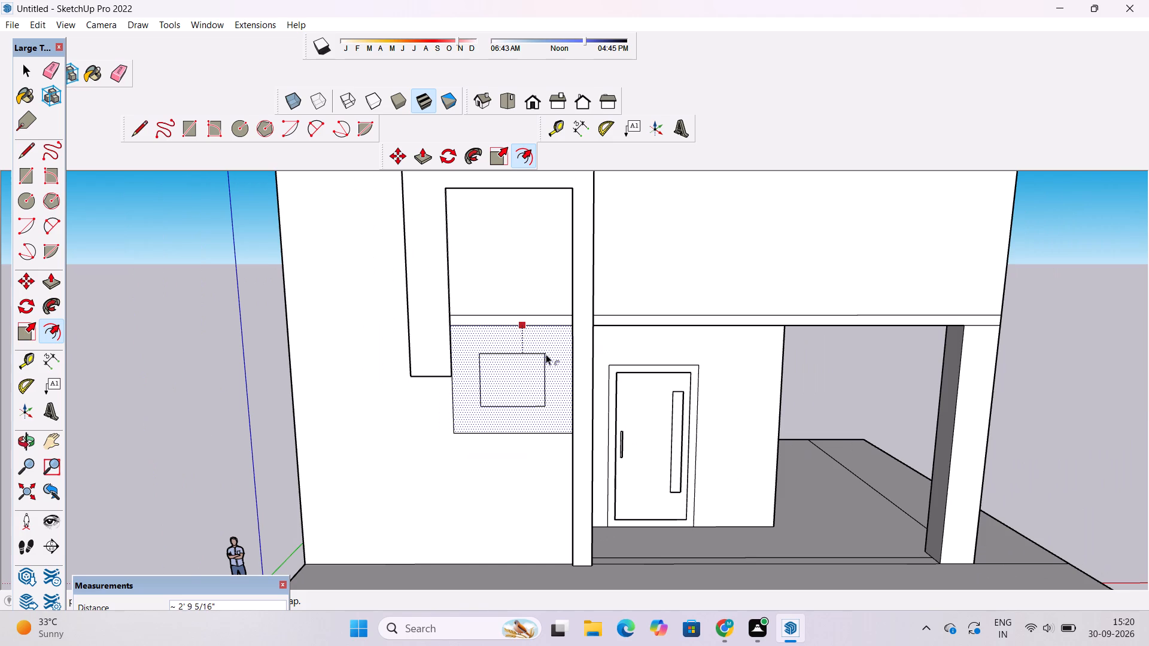
{"action": "scroll", "coordinate": [554, 336], "scroll_direction": "up", "scroll_amount": 7}
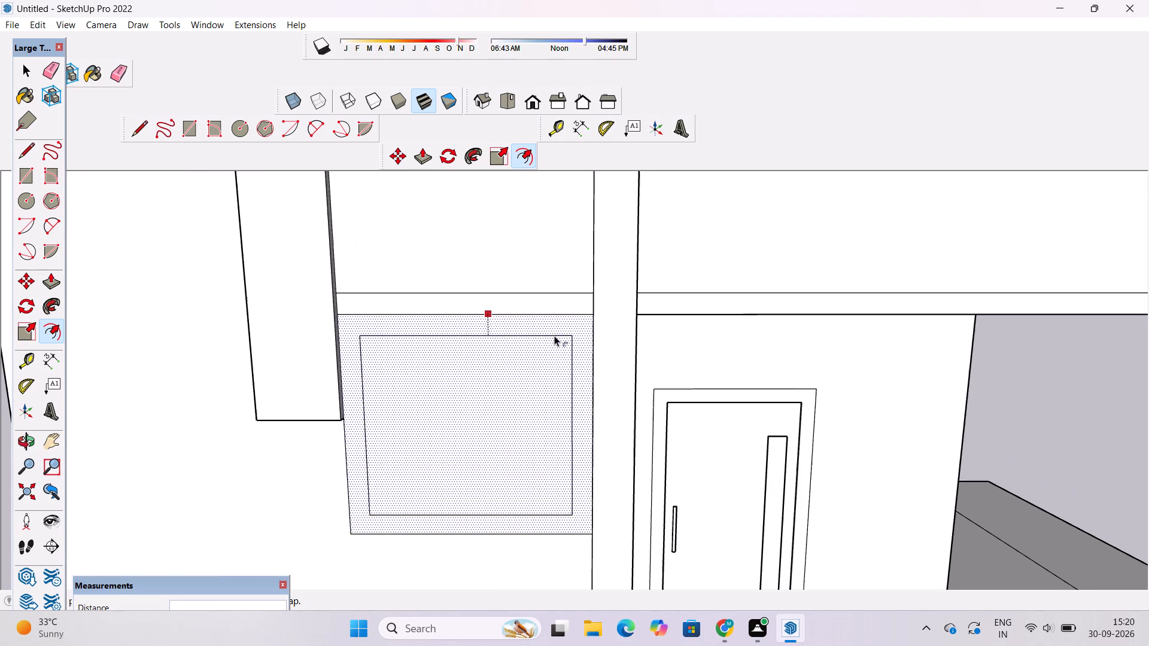
{"action": "scroll", "coordinate": [558, 333], "scroll_direction": "up", "scroll_amount": 4}
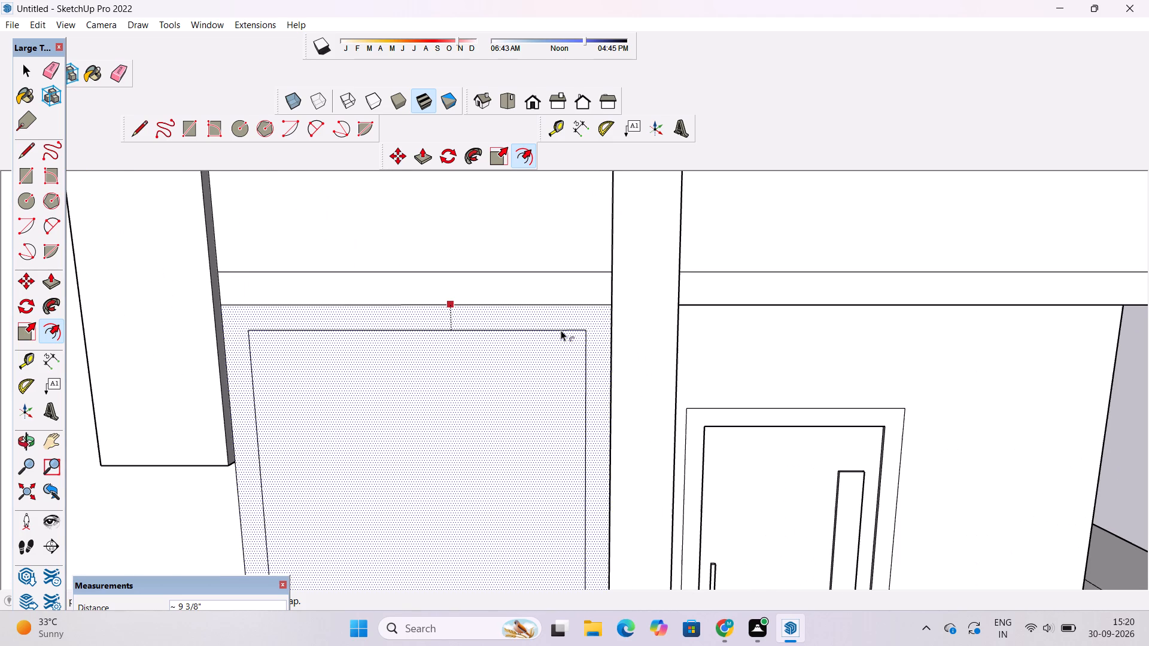
{"action": "scroll", "coordinate": [561, 330], "scroll_direction": "down", "scroll_amount": 3}
{"action": "scroll", "coordinate": [561, 330], "scroll_direction": "up", "scroll_amount": 2}
{"action": "scroll", "coordinate": [567, 324], "scroll_direction": "down", "scroll_amount": 4}
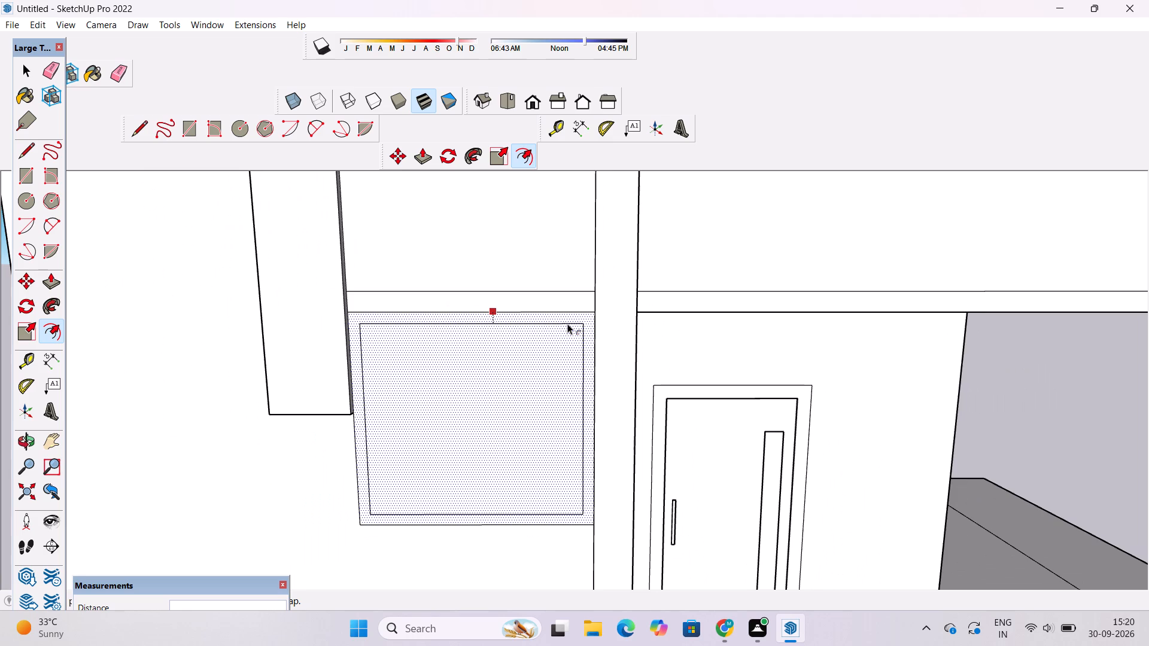
{"action": "left_click", "coordinate": [567, 324]}
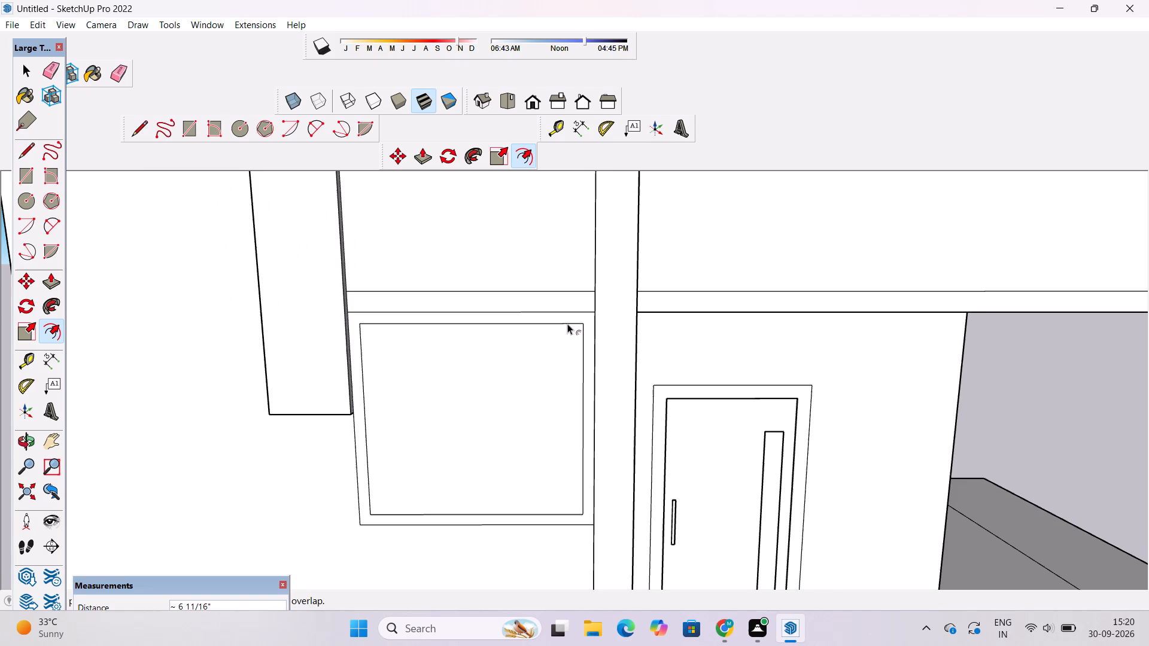
Examine the offset frame on the front wall beside the entrance door from several angles and distances.
{"action": "key", "text": "space"}
{"action": "type", "text": "o"}
{"action": "scroll", "coordinate": [566, 333], "scroll_direction": "down", "scroll_amount": 4}
{"action": "left_click_drag", "start_coordinate": [556, 372], "coordinate": [568, 316], "text": "shift"}
{"action": "scroll", "coordinate": [540, 330], "scroll_direction": "up", "scroll_amount": 3}
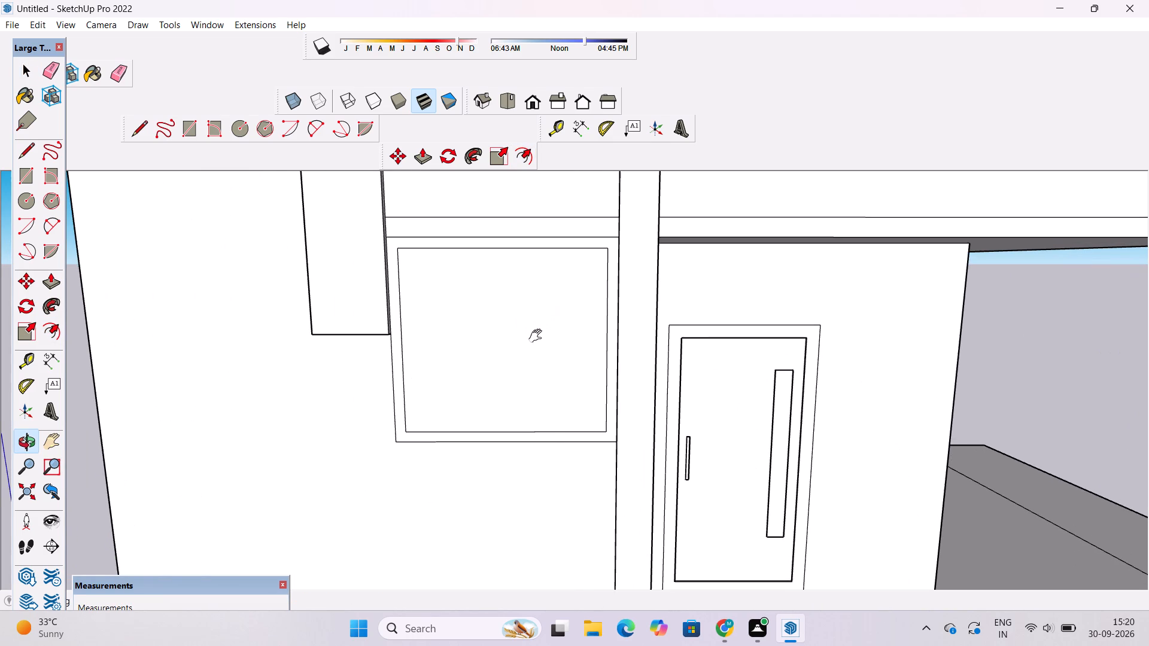
{"action": "left_click_drag", "start_coordinate": [538, 343], "coordinate": [538, 354], "text": "shift"}
{"action": "left_click_drag", "start_coordinate": [533, 361], "coordinate": [521, 368], "text": "shift"}
{"action": "scroll", "coordinate": [473, 377], "scroll_direction": "up", "scroll_amount": 3}
{"action": "left_click", "coordinate": [472, 376], "text": "shift"}
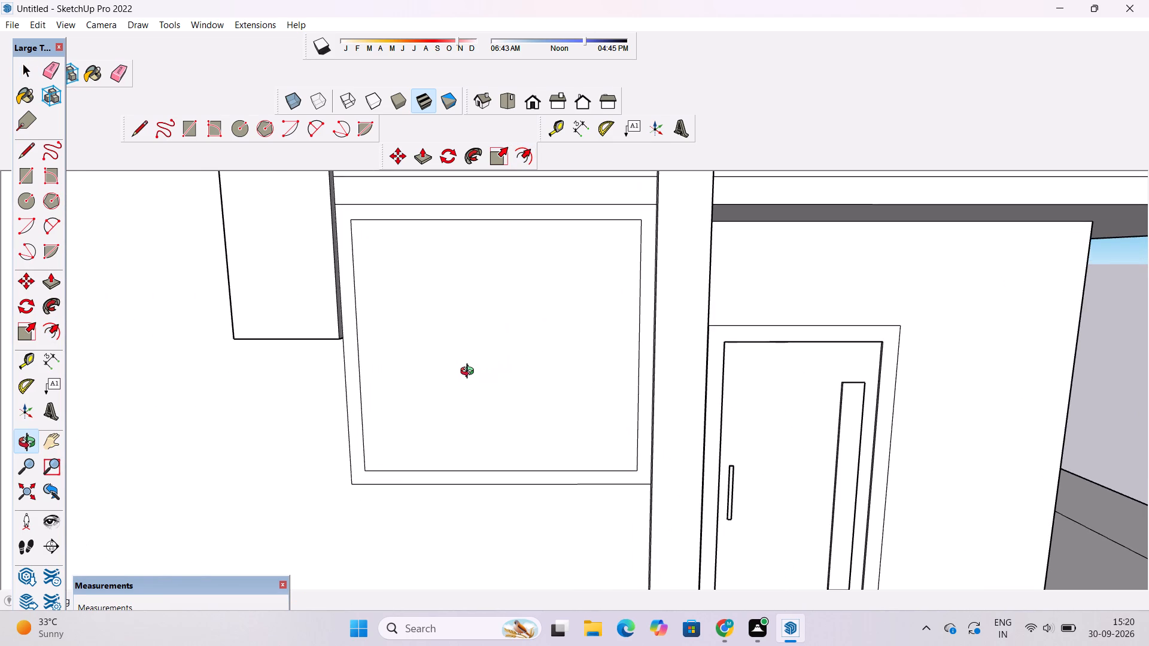
{"action": "scroll", "coordinate": [470, 372], "scroll_direction": "up", "scroll_amount": 3}
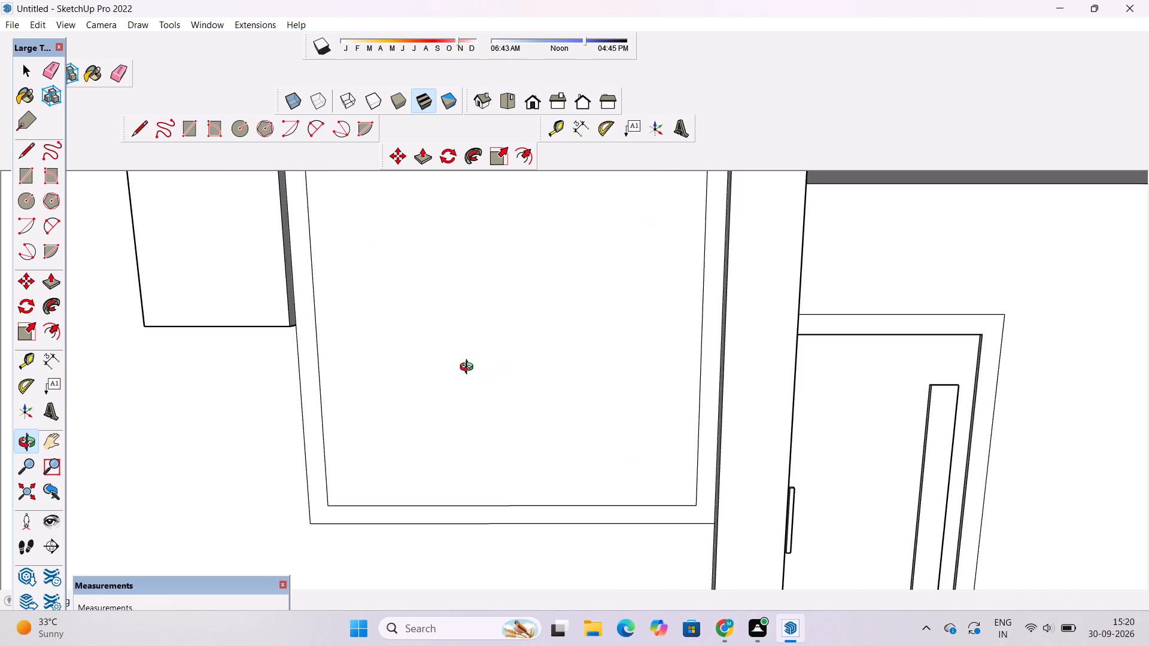
{"action": "scroll", "coordinate": [469, 366], "scroll_direction": "down", "scroll_amount": 4}
{"action": "left_click_drag", "start_coordinate": [469, 366], "coordinate": [484, 382], "text": "shift"}
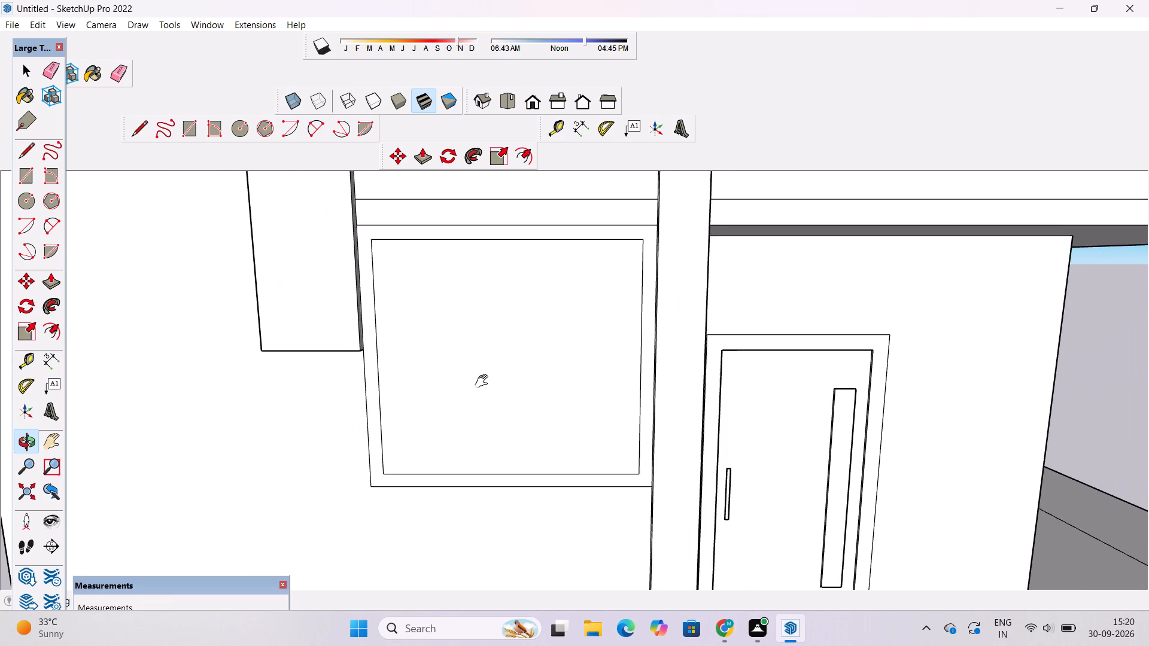
{"action": "left_click_drag", "start_coordinate": [484, 382], "coordinate": [481, 361], "text": "shift"}
{"action": "left_click", "coordinate": [481, 361]}
{"action": "left_click_drag", "start_coordinate": [481, 364], "coordinate": [452, 376], "text": "shift"}
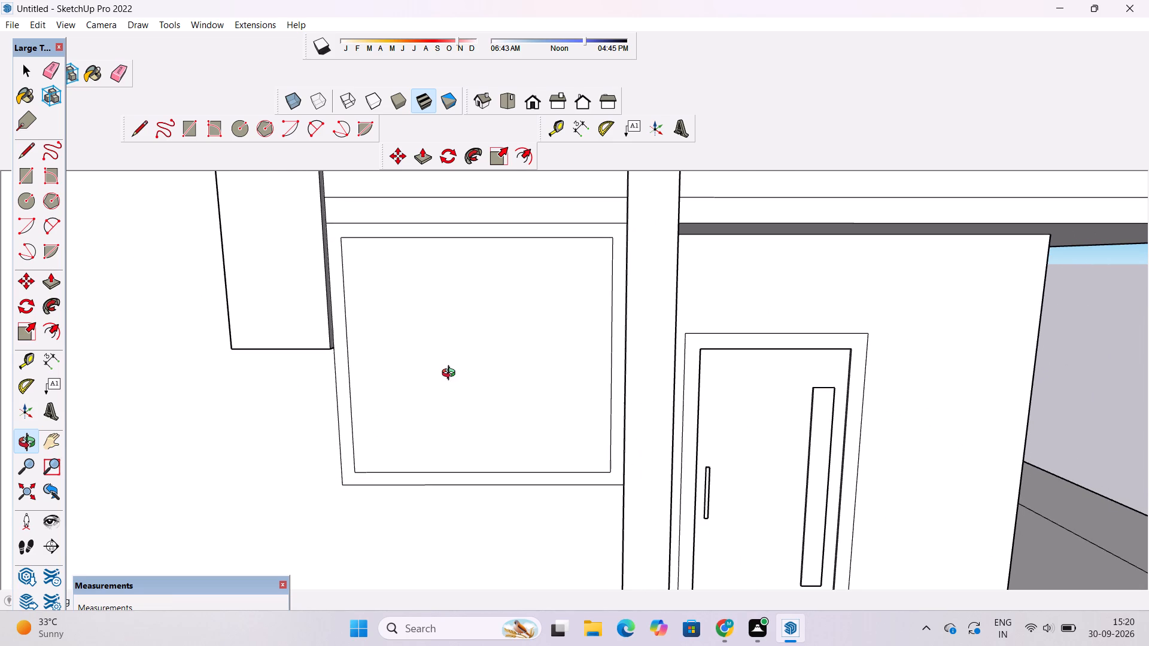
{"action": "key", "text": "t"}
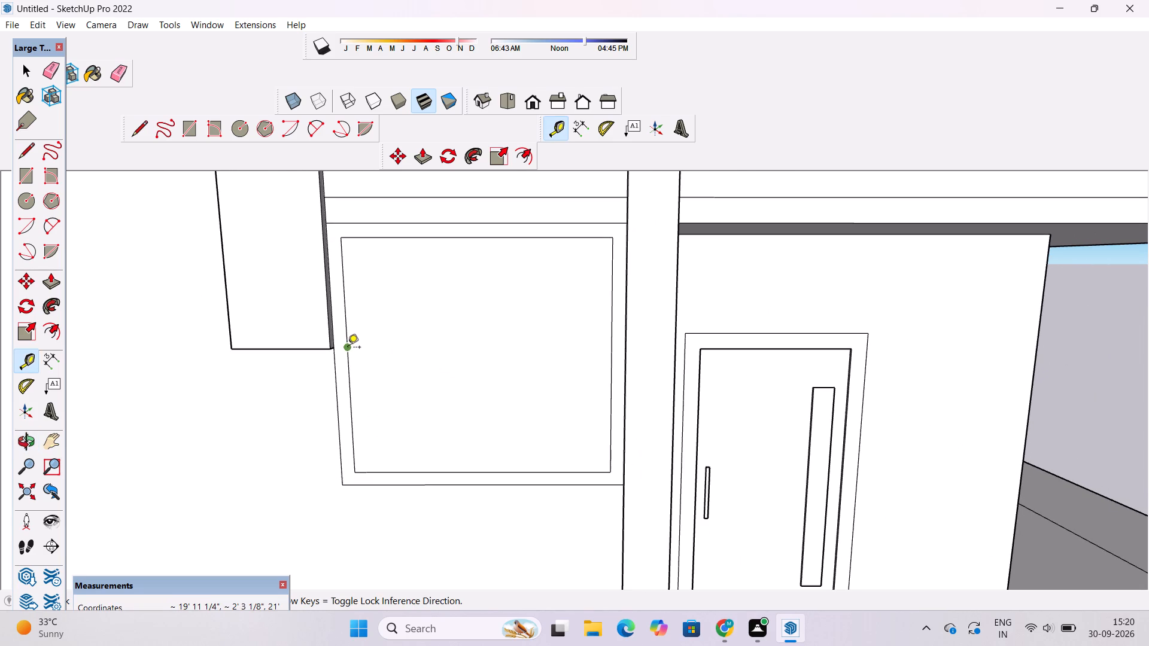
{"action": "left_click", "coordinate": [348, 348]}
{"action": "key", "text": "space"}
Place a vertical guide line parallel to the inner frame's side edge, through the midpoint of its lower edge.
{"action": "key", "text": "t"}
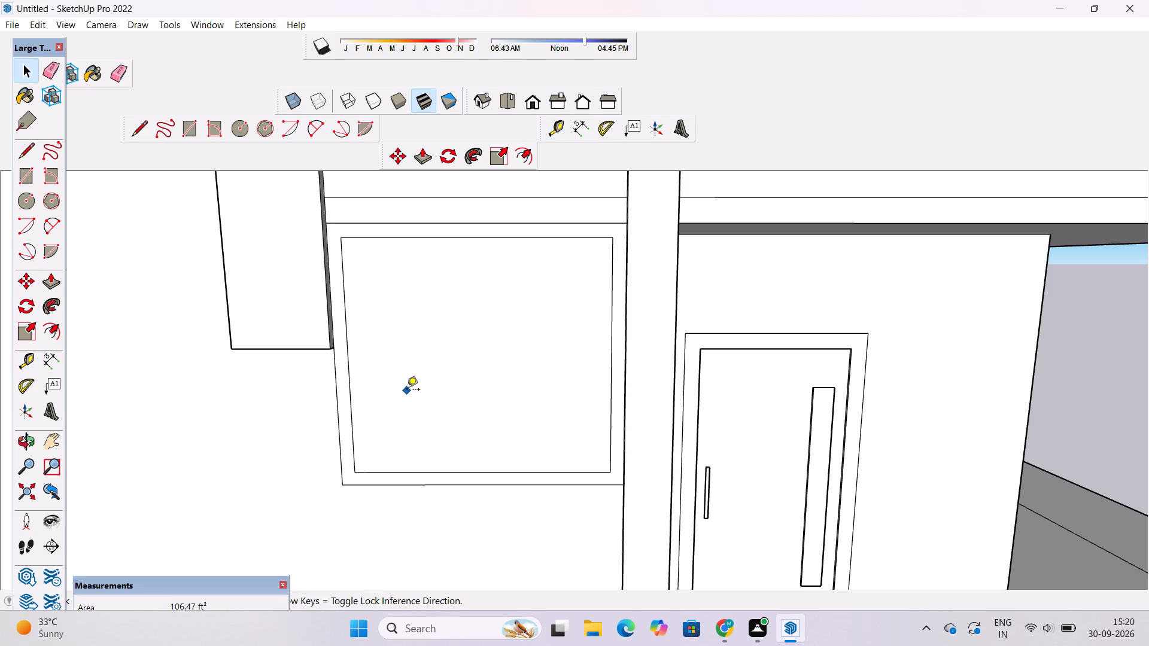
{"action": "left_click", "coordinate": [352, 411]}
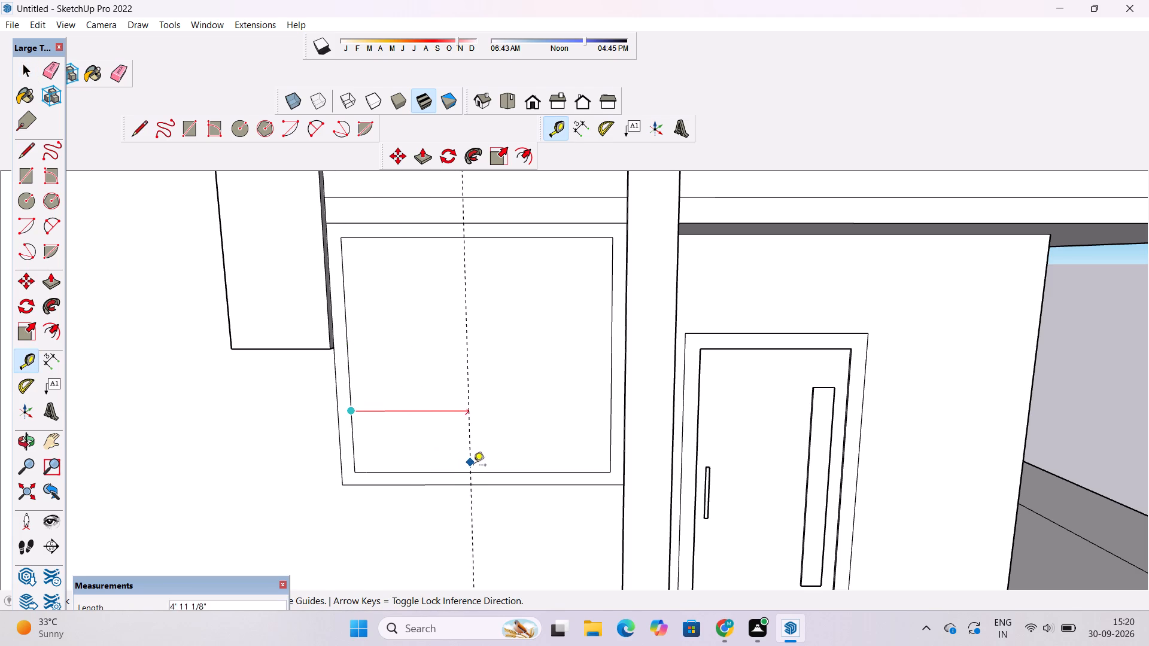
{"action": "left_click", "coordinate": [483, 473]}
{"action": "scroll", "coordinate": [483, 470], "scroll_direction": "down", "scroll_amount": 3}
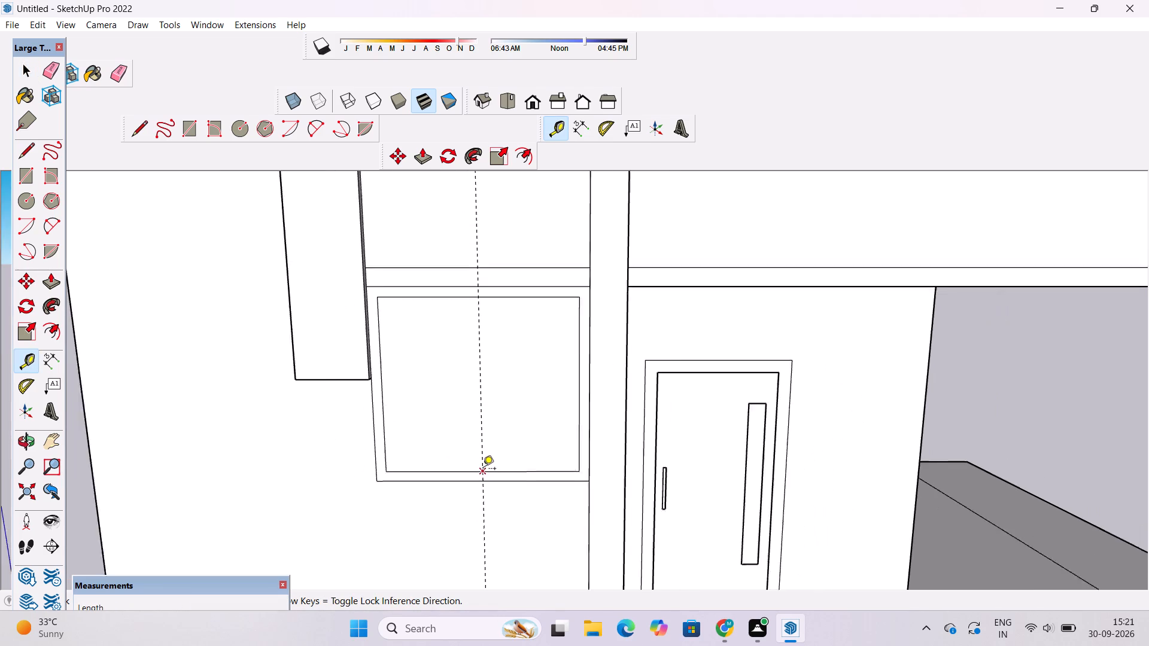
{"action": "scroll", "coordinate": [483, 470], "scroll_direction": "down", "scroll_amount": 1}
{"action": "scroll", "coordinate": [471, 412], "scroll_direction": "up", "scroll_amount": 3}
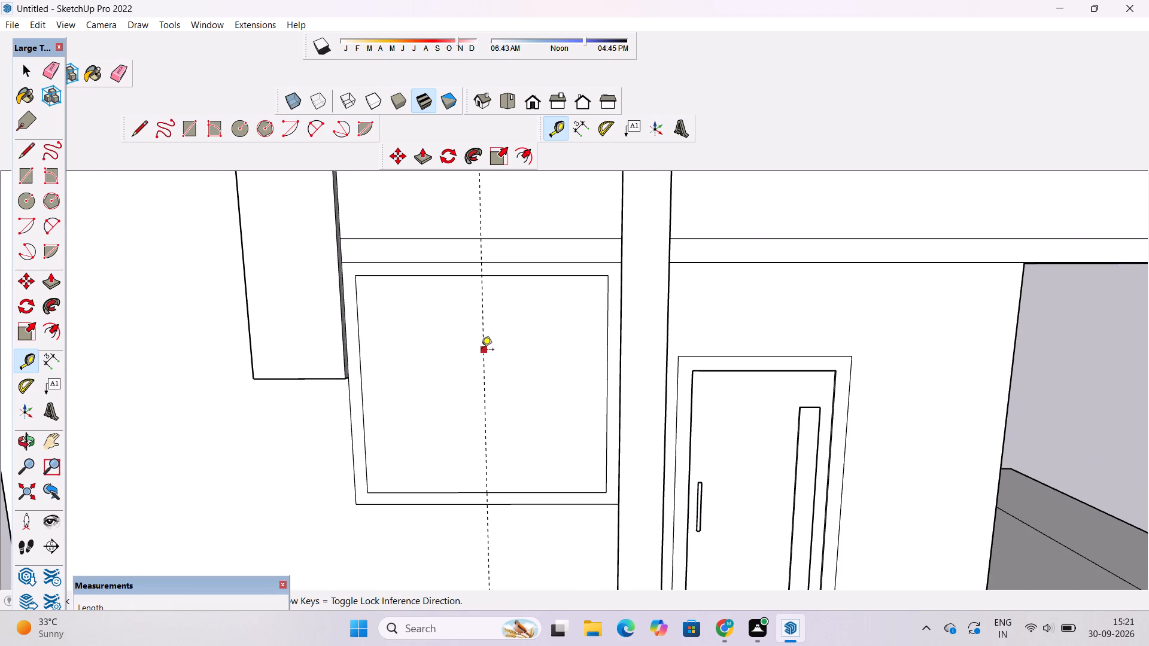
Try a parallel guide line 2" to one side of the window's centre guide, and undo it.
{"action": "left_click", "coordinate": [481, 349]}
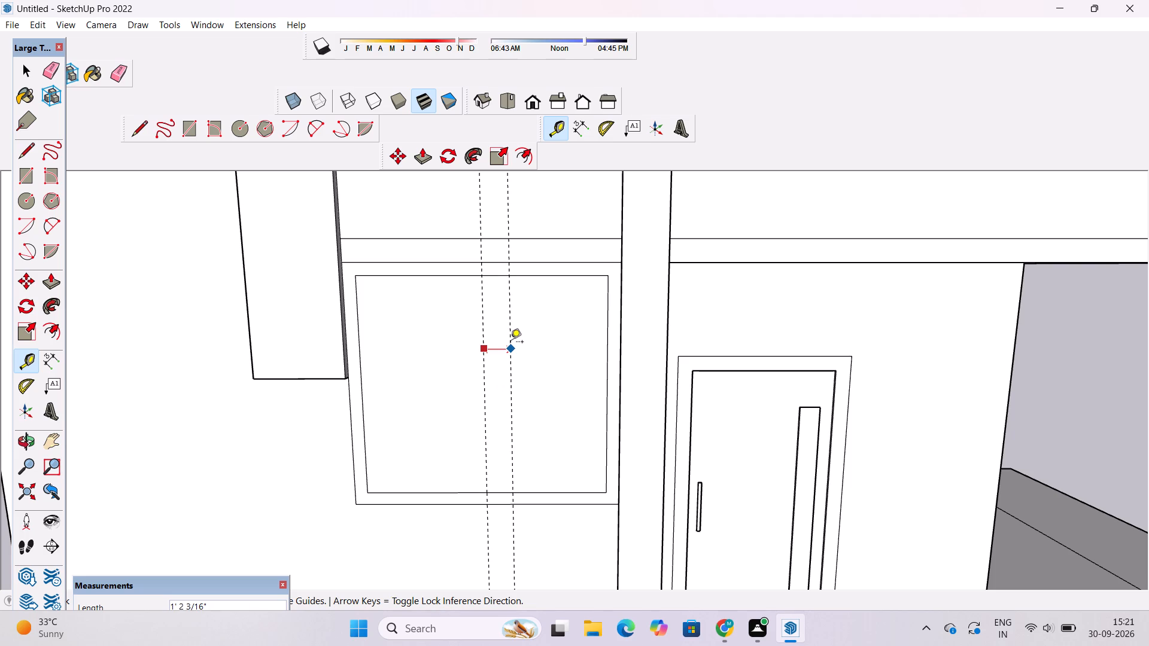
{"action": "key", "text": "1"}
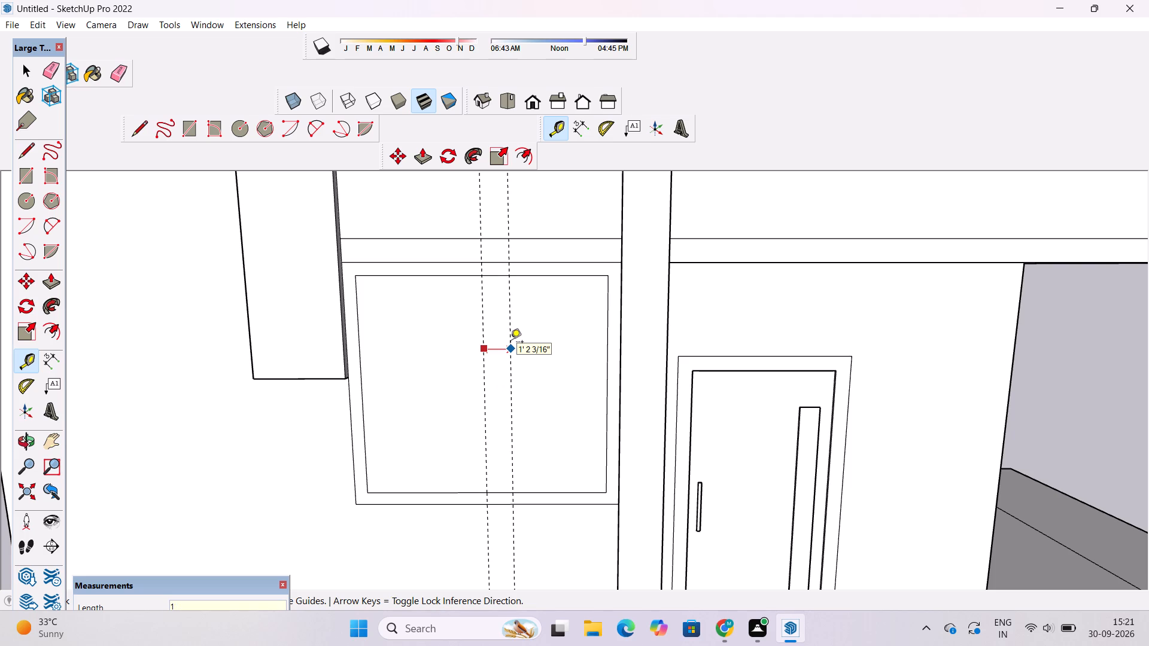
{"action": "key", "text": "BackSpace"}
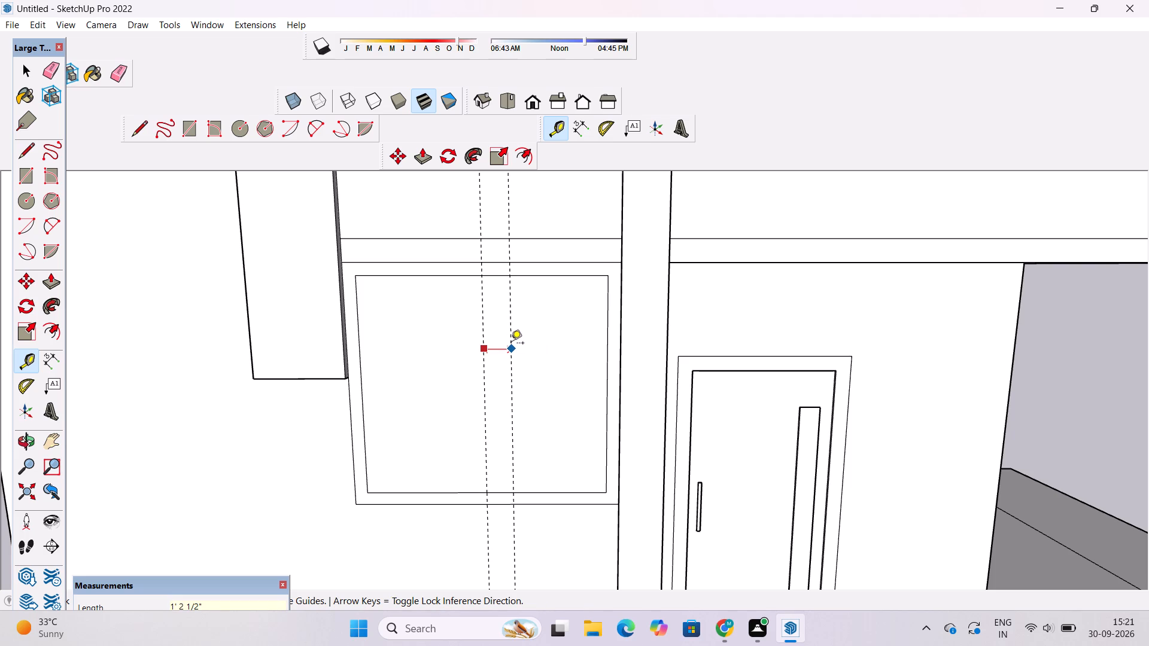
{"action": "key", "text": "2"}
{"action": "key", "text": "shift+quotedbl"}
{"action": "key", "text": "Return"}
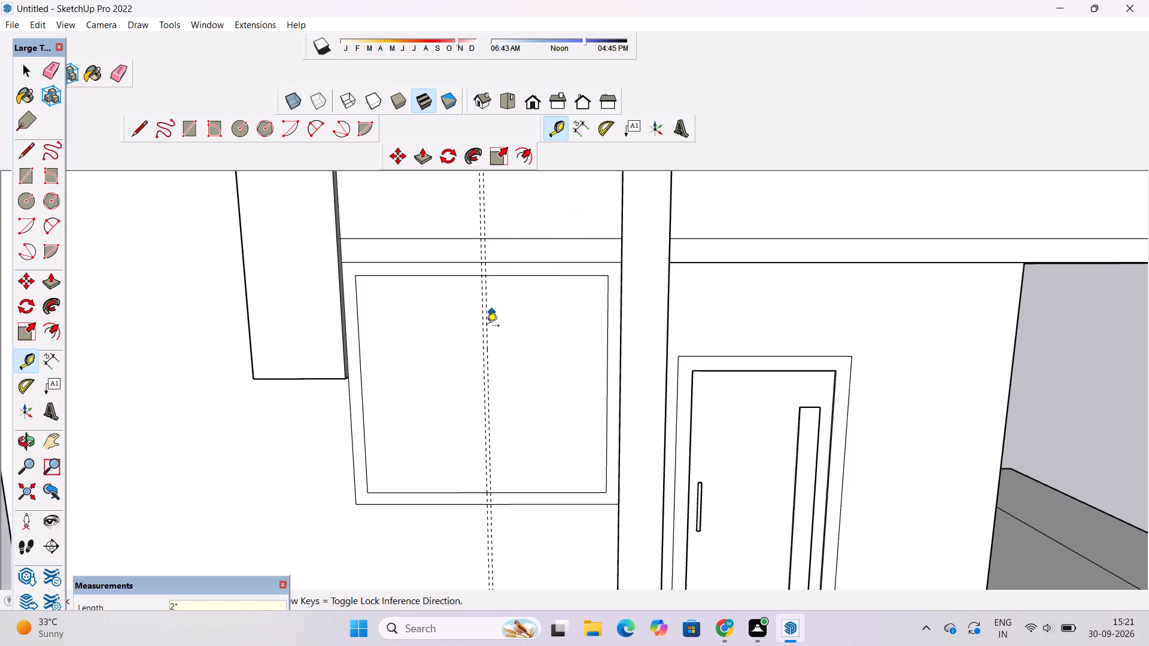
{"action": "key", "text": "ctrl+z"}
Place two vertical guide lines parallel to the window's centre guide, 4" away on either side of it.
{"action": "scroll", "coordinate": [485, 335], "scroll_direction": "up", "scroll_amount": 4}
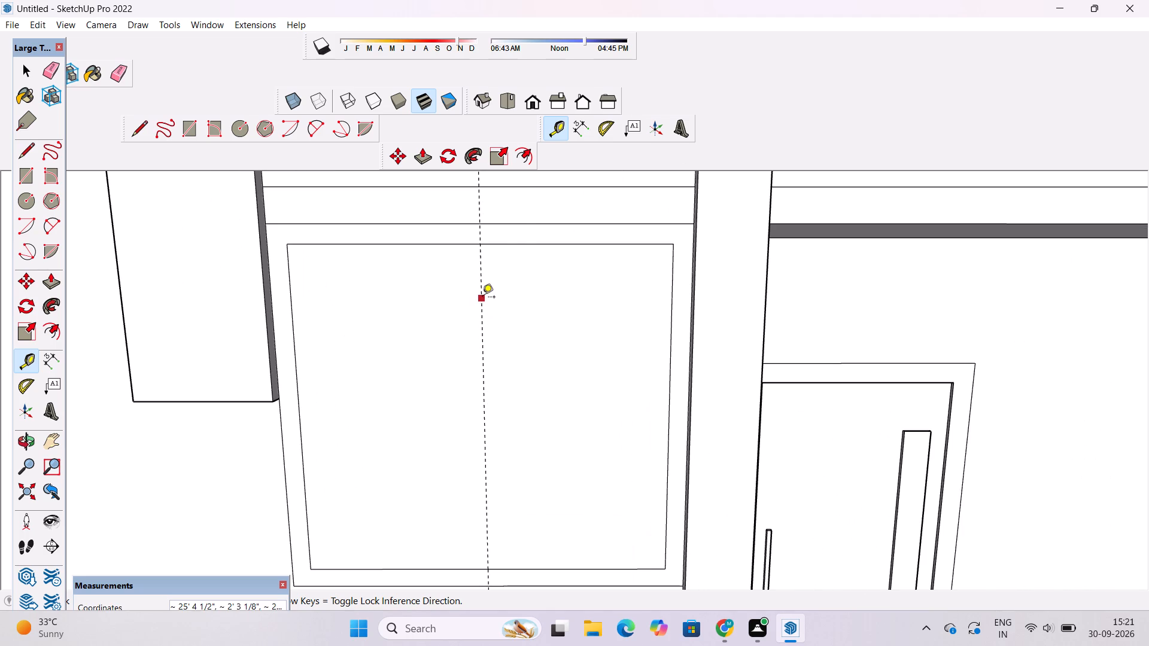
{"action": "left_click", "coordinate": [482, 298]}
{"action": "type", "text": "4\""}
{"action": "key", "text": "Return"}
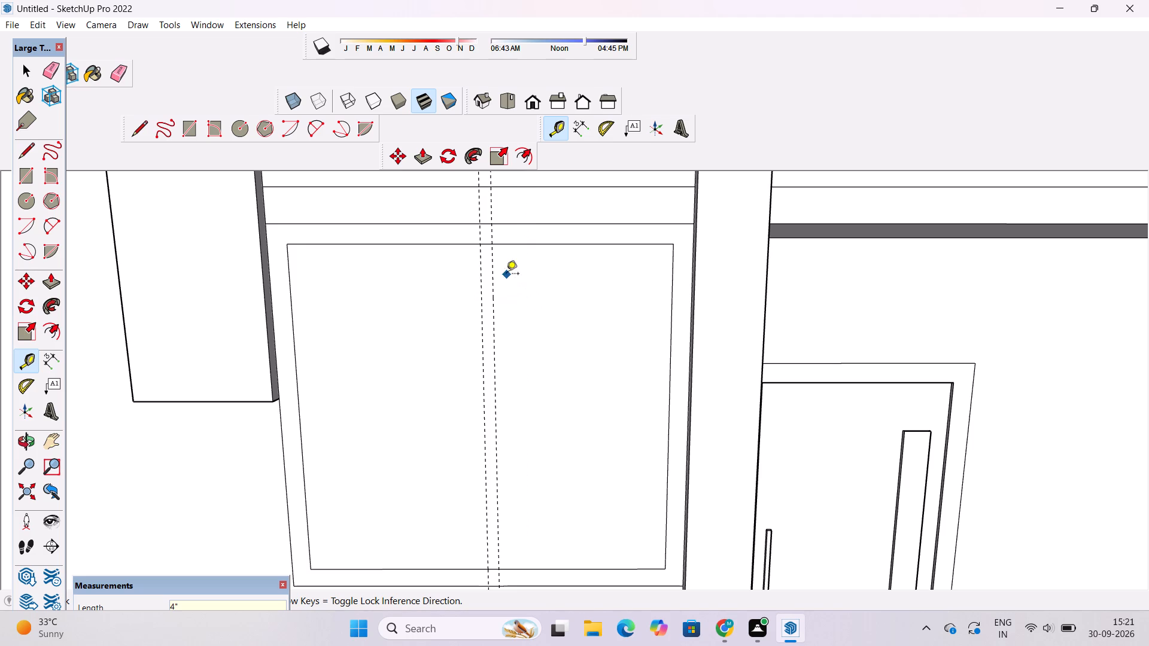
{"action": "left_click", "coordinate": [481, 263]}
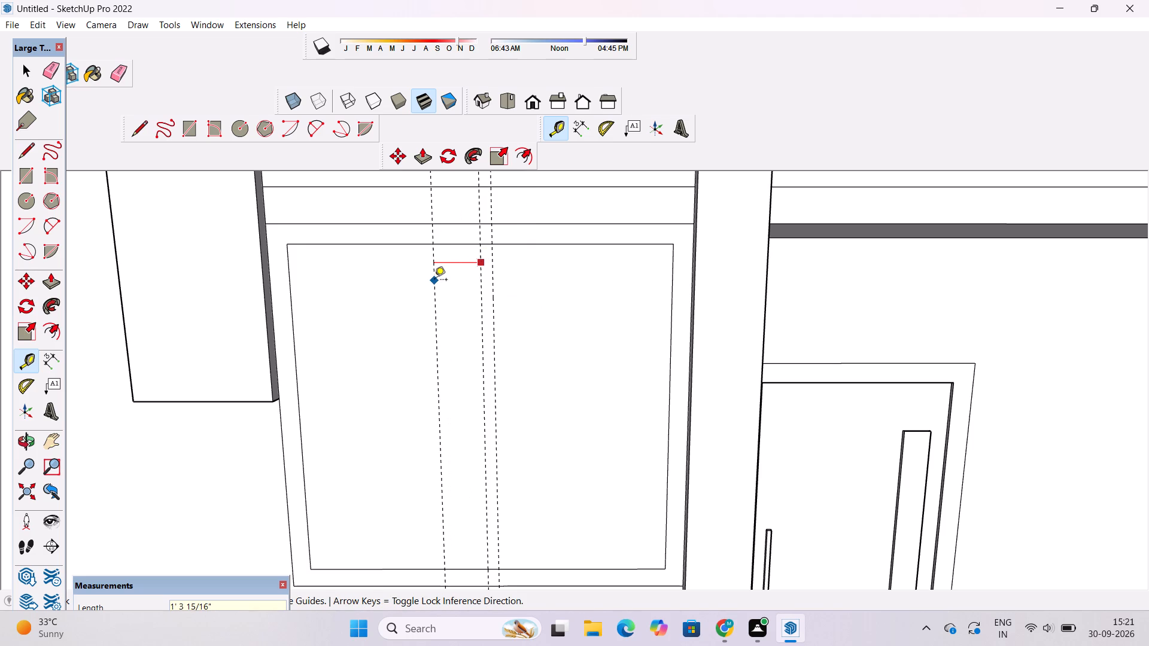
{"action": "type", "text": "4\""}
{"action": "key", "text": "Return"}
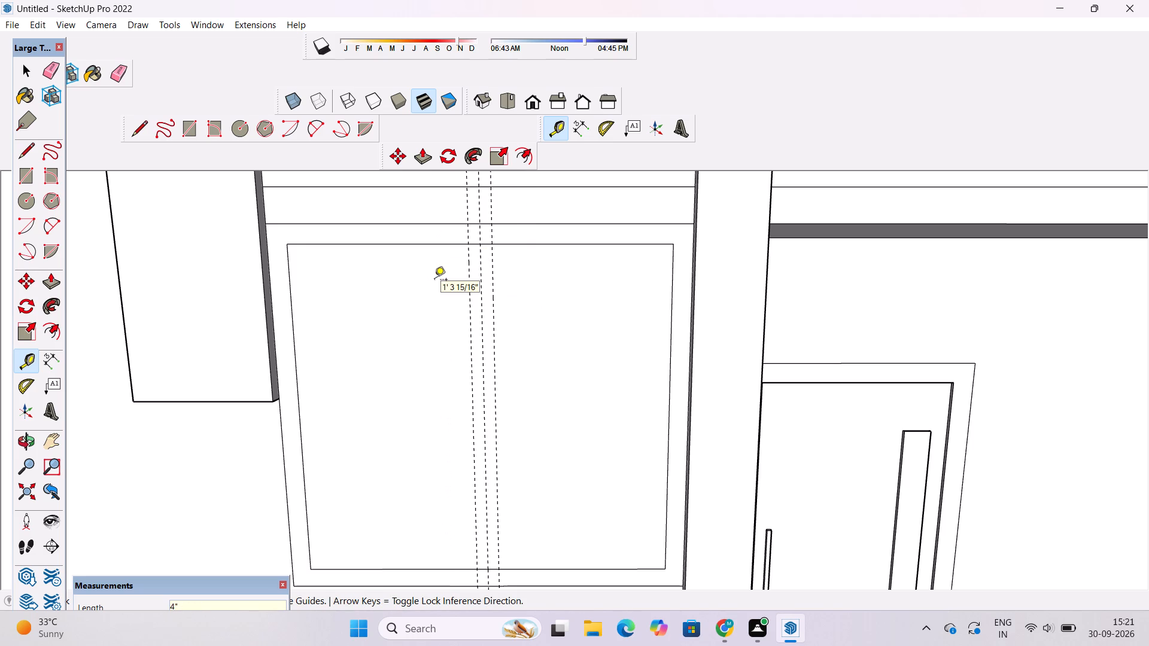
Erase the middle guide line, keeping the two guides on either side of it.
{"action": "scroll", "coordinate": [434, 281], "scroll_direction": "down", "scroll_amount": 5}
{"action": "scroll", "coordinate": [436, 291], "scroll_direction": "up", "scroll_amount": 4}
{"action": "key", "text": "e"}
{"action": "scroll", "coordinate": [457, 284], "scroll_direction": "up", "scroll_amount": 4}
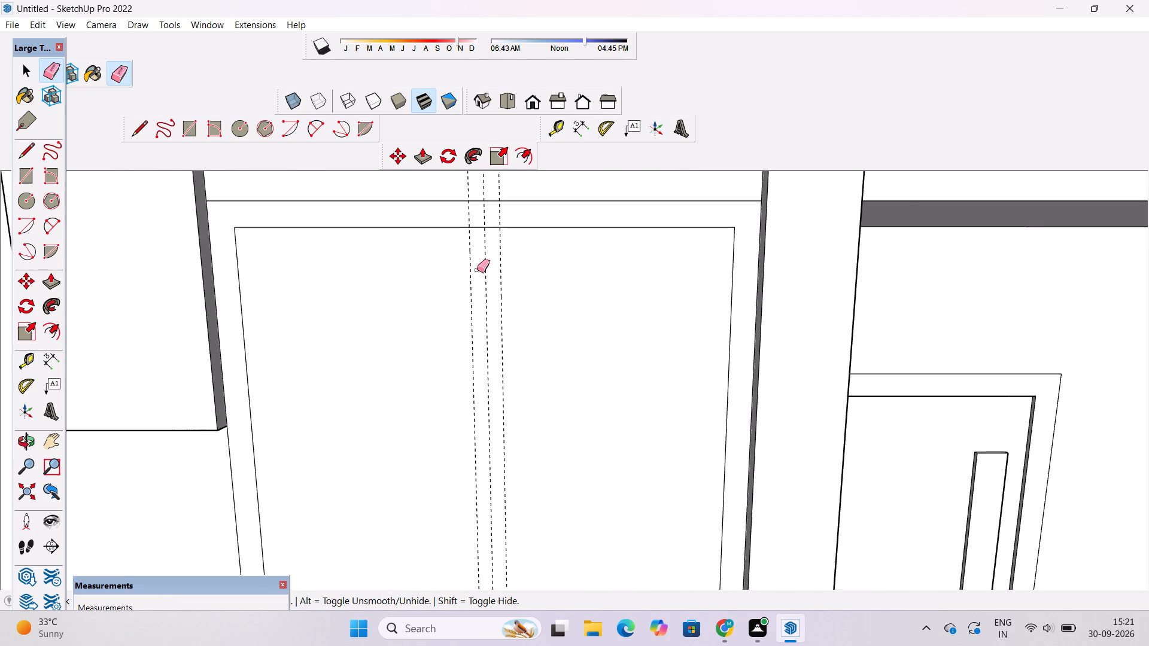
{"action": "left_click_drag", "start_coordinate": [489, 254], "coordinate": [487, 263]}
Draw a divider rectangle 8" wide and about 10' 10 13/16" tall between the guides, from the frame's outer upper edge to its outer lower edge.
{"action": "scroll", "coordinate": [487, 263], "scroll_direction": "down", "scroll_amount": 14}
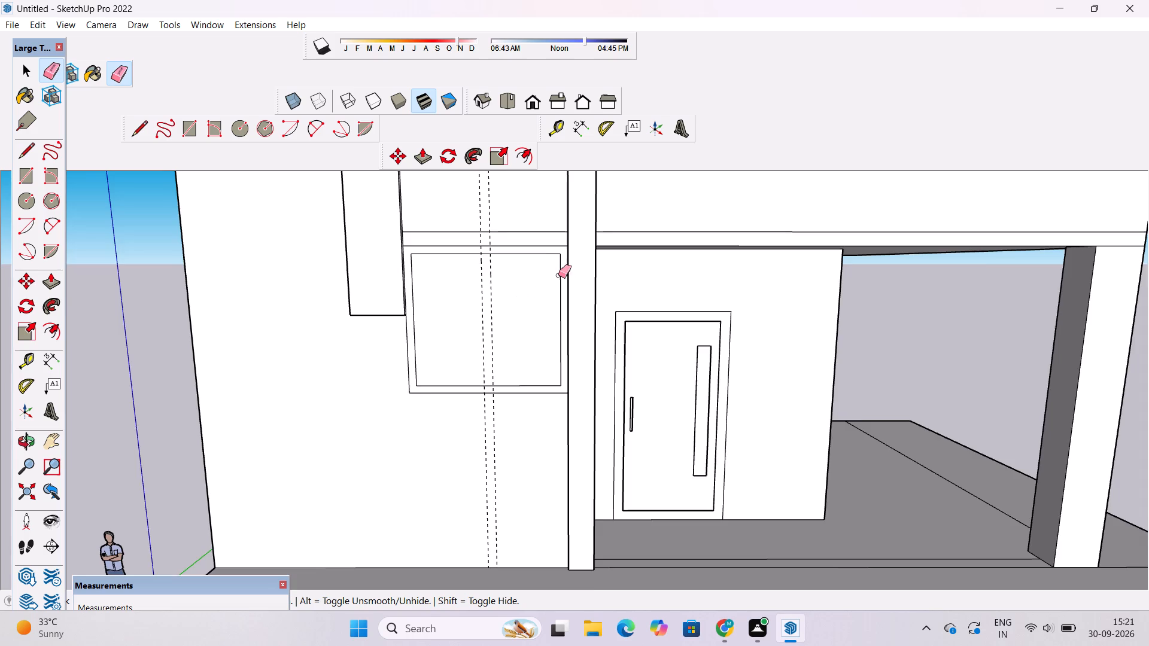
{"action": "scroll", "coordinate": [558, 275], "scroll_direction": "up", "scroll_amount": 9}
{"action": "key", "text": "r"}
{"action": "scroll", "coordinate": [425, 272], "scroll_direction": "down", "scroll_amount": 2}
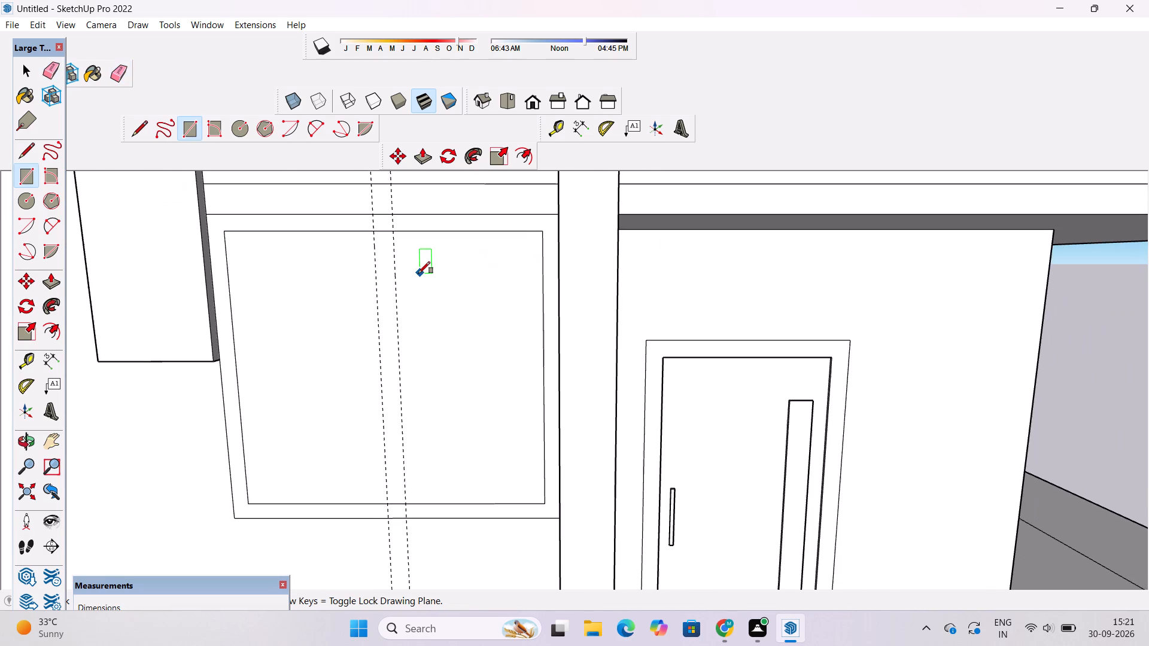
{"action": "scroll", "coordinate": [418, 273], "scroll_direction": "down", "scroll_amount": 2}
{"action": "scroll", "coordinate": [378, 233], "scroll_direction": "up", "scroll_amount": 7}
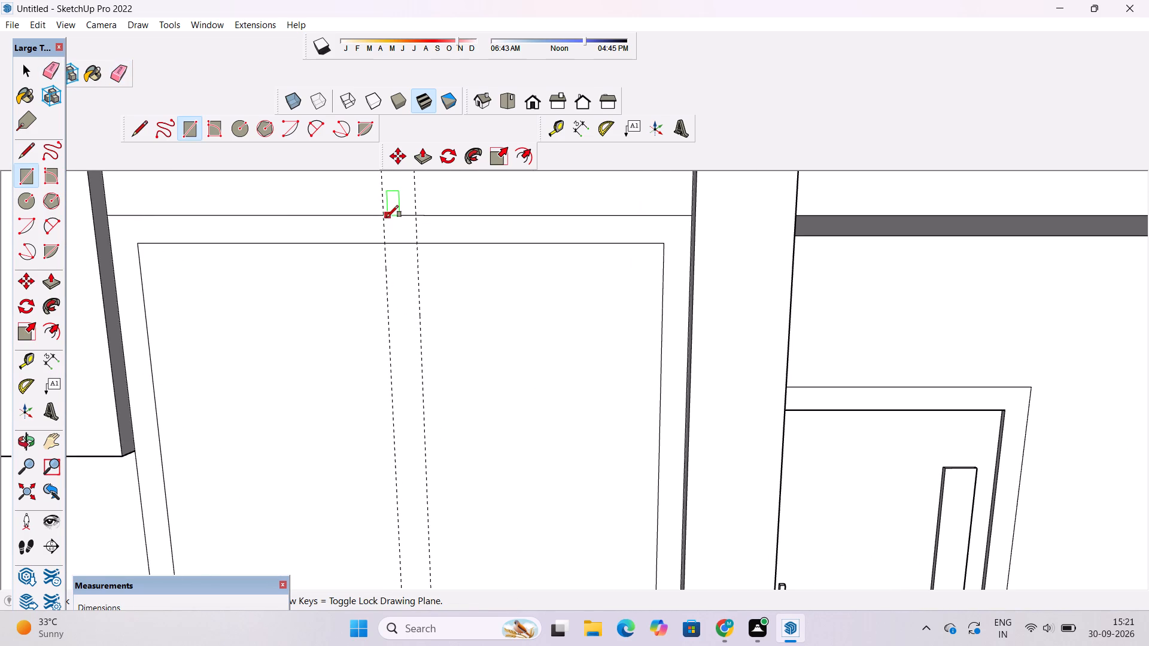
{"action": "left_click", "coordinate": [387, 217]}
{"action": "scroll", "coordinate": [395, 237], "scroll_direction": "down", "scroll_amount": 11}
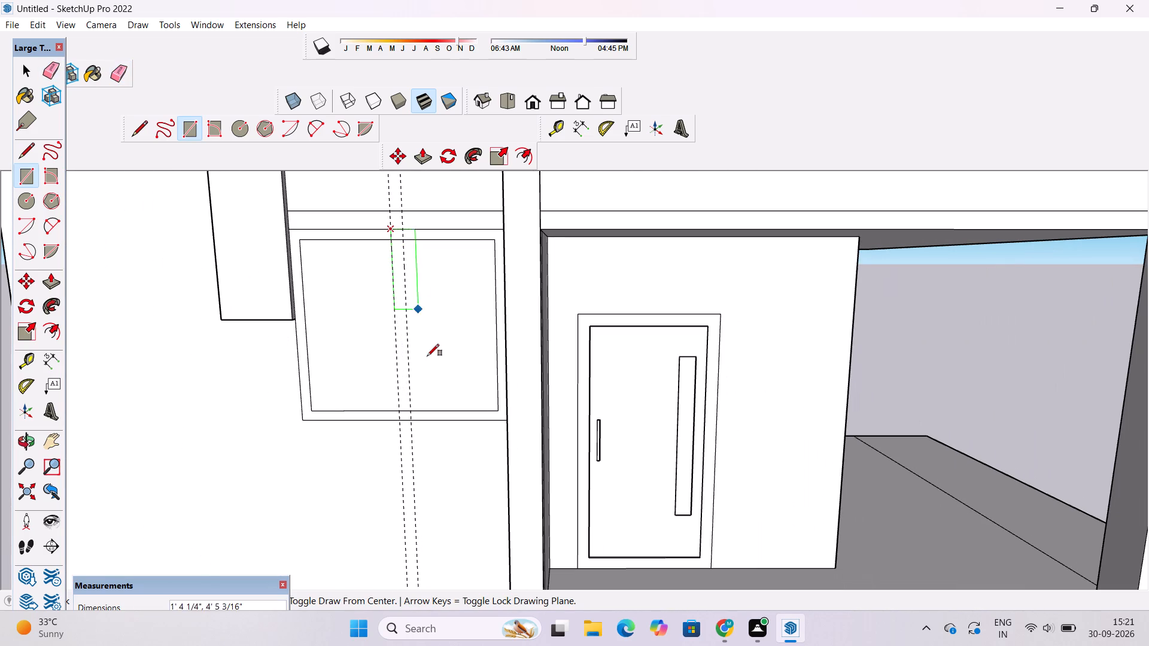
{"action": "scroll", "coordinate": [411, 426], "scroll_direction": "up", "scroll_amount": 18}
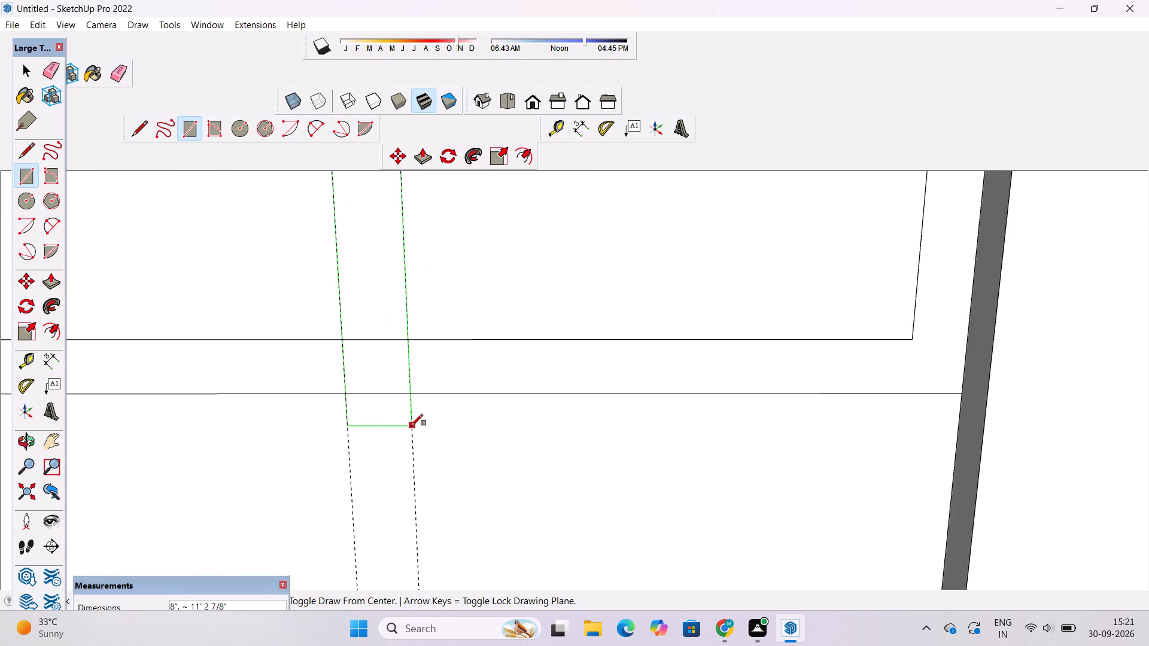
{"action": "left_click", "coordinate": [412, 391]}
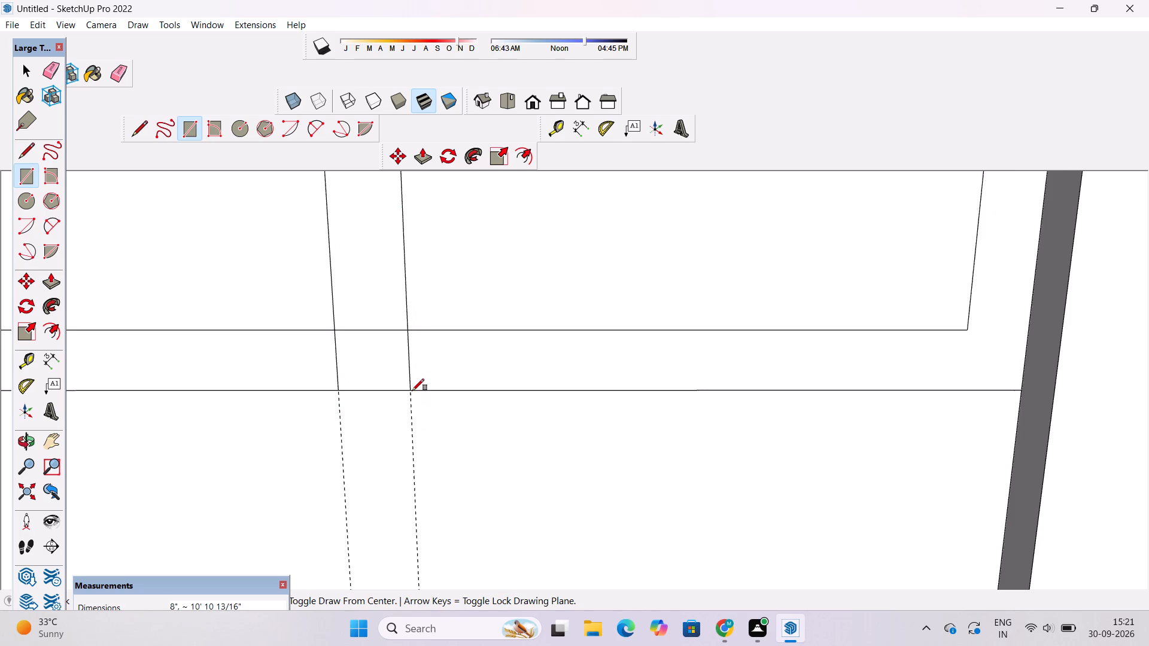
{"action": "key", "text": "space"}
Erase the two vertical guide lines along the window divider.
{"action": "type", "text": "o"}
{"action": "scroll", "coordinate": [414, 398], "scroll_direction": "down", "scroll_amount": 2}
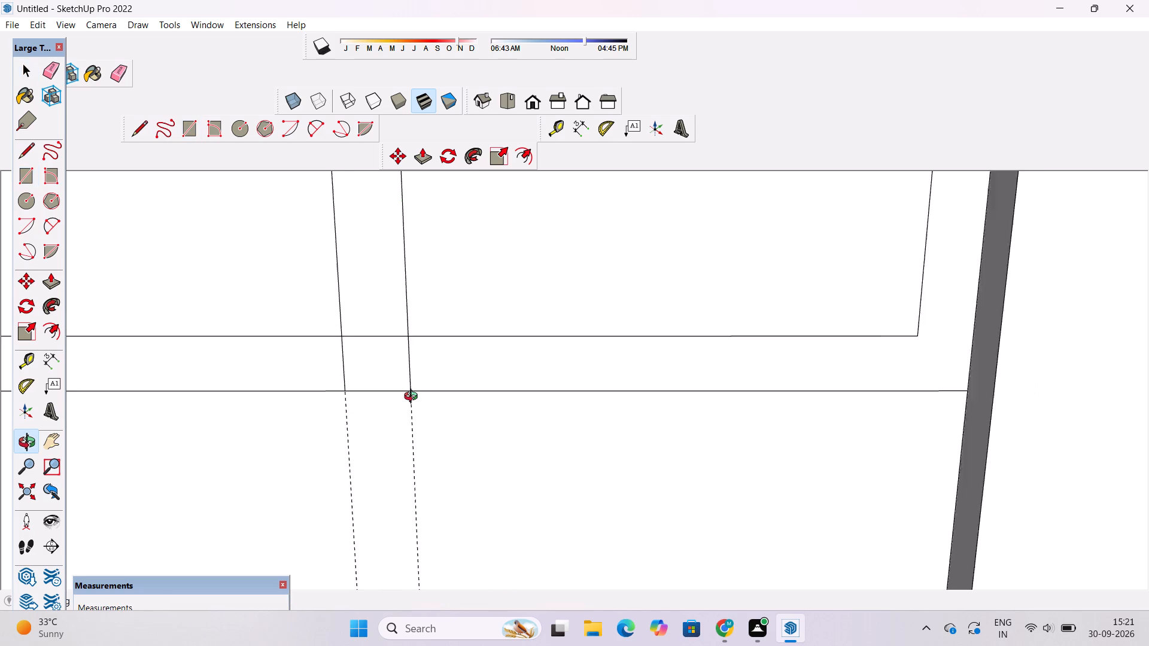
{"action": "scroll", "coordinate": [414, 398], "scroll_direction": "down", "scroll_amount": 2}
{"action": "left_click_drag", "start_coordinate": [412, 389], "coordinate": [417, 490], "text": "shift"}
{"action": "scroll", "coordinate": [393, 447], "scroll_direction": "down", "scroll_amount": 11}
{"action": "left_click_drag", "start_coordinate": [364, 467], "coordinate": [409, 468], "text": "shift"}
{"action": "left_click_drag", "start_coordinate": [409, 477], "coordinate": [482, 465]}
{"action": "scroll", "coordinate": [472, 440], "scroll_direction": "down", "scroll_amount": 6}
{"action": "left_click_drag", "start_coordinate": [467, 440], "coordinate": [427, 500], "text": "shift"}
{"action": "key", "text": "e"}
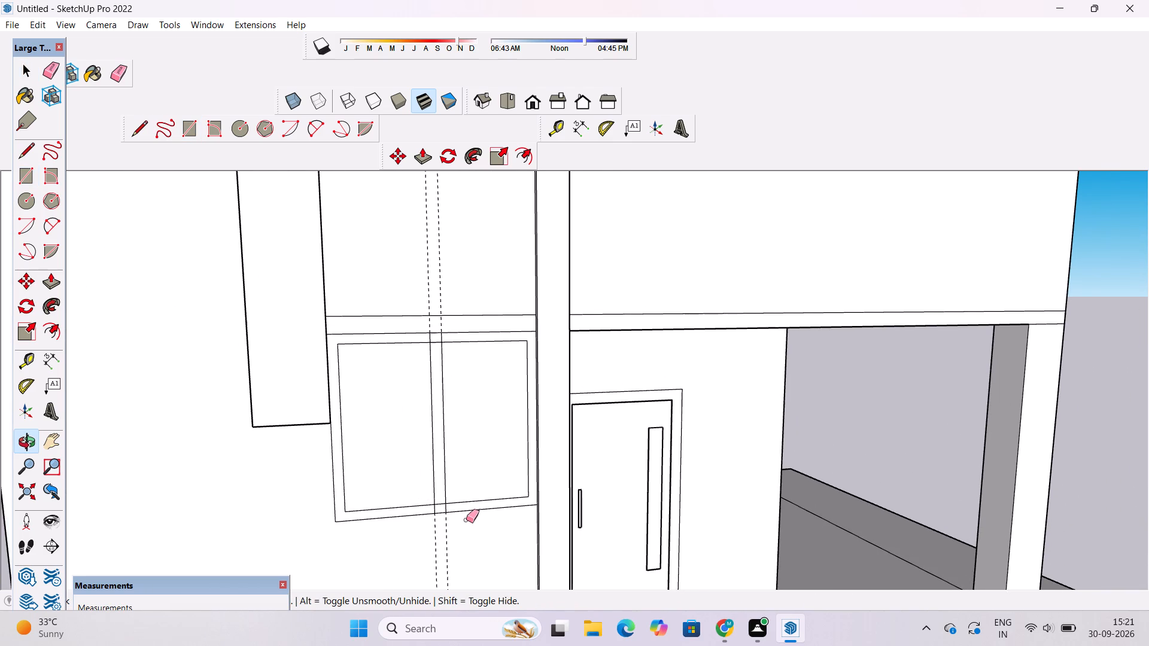
{"action": "left_click_drag", "start_coordinate": [461, 530], "coordinate": [434, 545]}
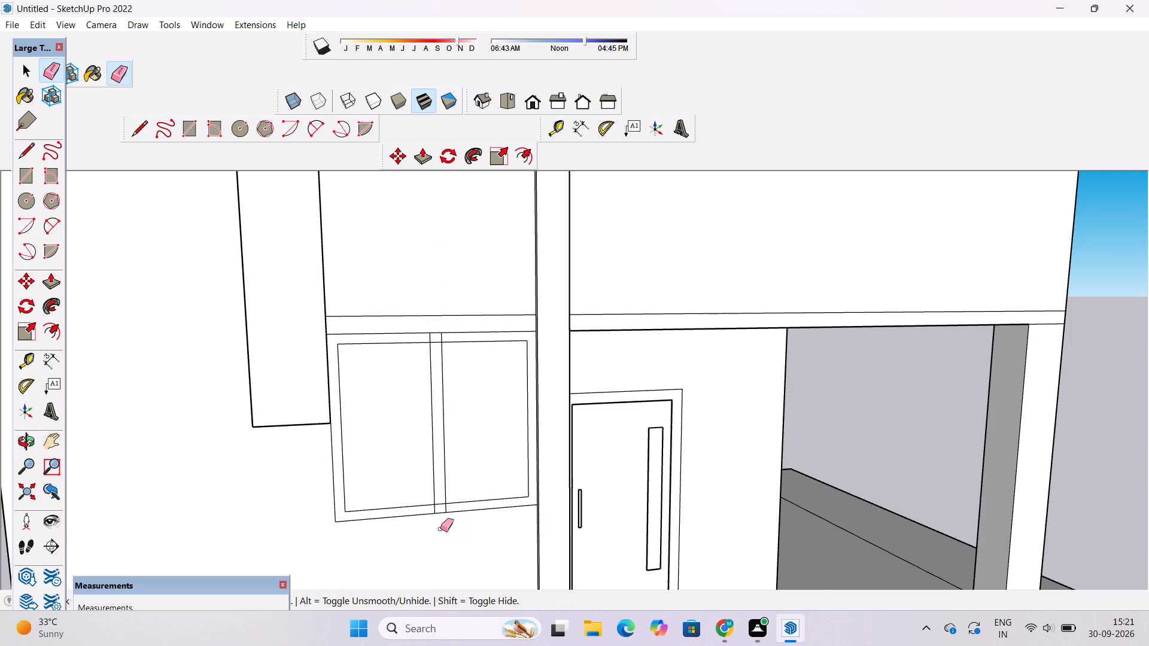
Erase the short divider line segments that cross the window frame's upper border.
{"action": "scroll", "coordinate": [440, 529], "scroll_direction": "up", "scroll_amount": 2}
{"action": "key", "text": "o"}
{"action": "scroll", "coordinate": [440, 528], "scroll_direction": "down", "scroll_amount": 5}
{"action": "left_click_drag", "start_coordinate": [484, 497], "coordinate": [412, 526]}
{"action": "left_click_drag", "start_coordinate": [409, 525], "coordinate": [436, 474], "text": "shift"}
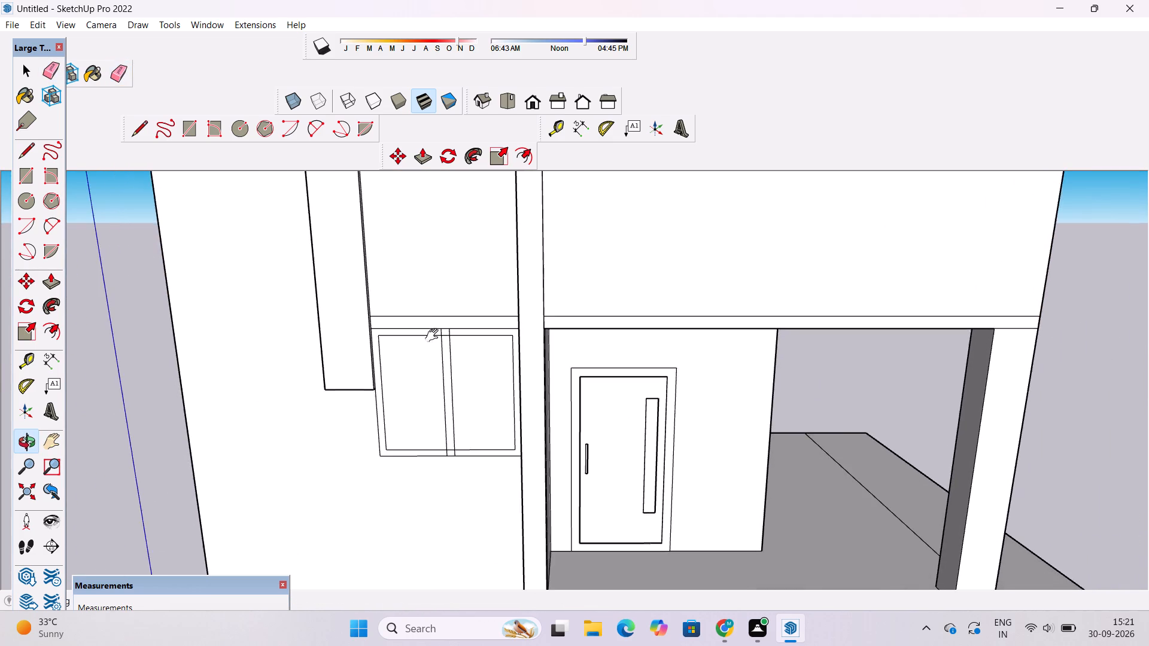
{"action": "scroll", "coordinate": [434, 321], "scroll_direction": "up", "scroll_amount": 10, "text": "shift"}
{"action": "left_click_drag", "start_coordinate": [448, 374], "coordinate": [488, 283]}
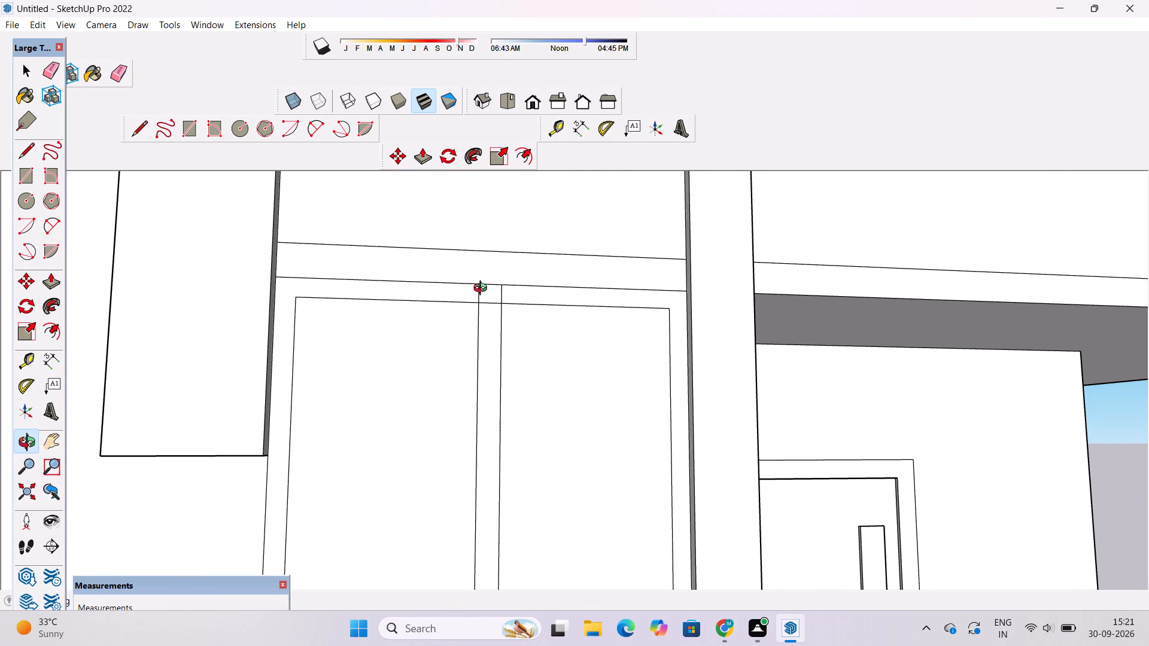
{"action": "scroll", "coordinate": [483, 290], "scroll_direction": "up", "scroll_amount": 7}
{"action": "left_click_drag", "start_coordinate": [483, 316], "coordinate": [489, 388]}
{"action": "scroll", "coordinate": [479, 345], "scroll_direction": "up", "scroll_amount": 2}
{"action": "key", "text": "e"}
{"action": "left_click_drag", "start_coordinate": [550, 292], "coordinate": [463, 300]}
{"action": "scroll", "coordinate": [440, 292], "scroll_direction": "down", "scroll_amount": 17}
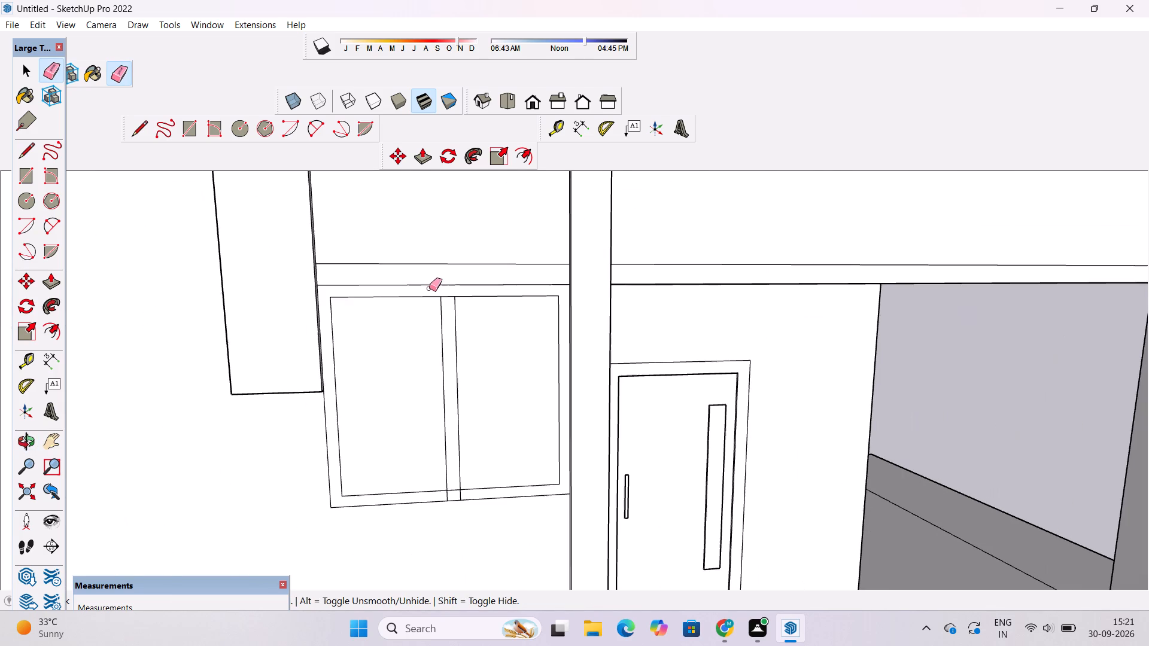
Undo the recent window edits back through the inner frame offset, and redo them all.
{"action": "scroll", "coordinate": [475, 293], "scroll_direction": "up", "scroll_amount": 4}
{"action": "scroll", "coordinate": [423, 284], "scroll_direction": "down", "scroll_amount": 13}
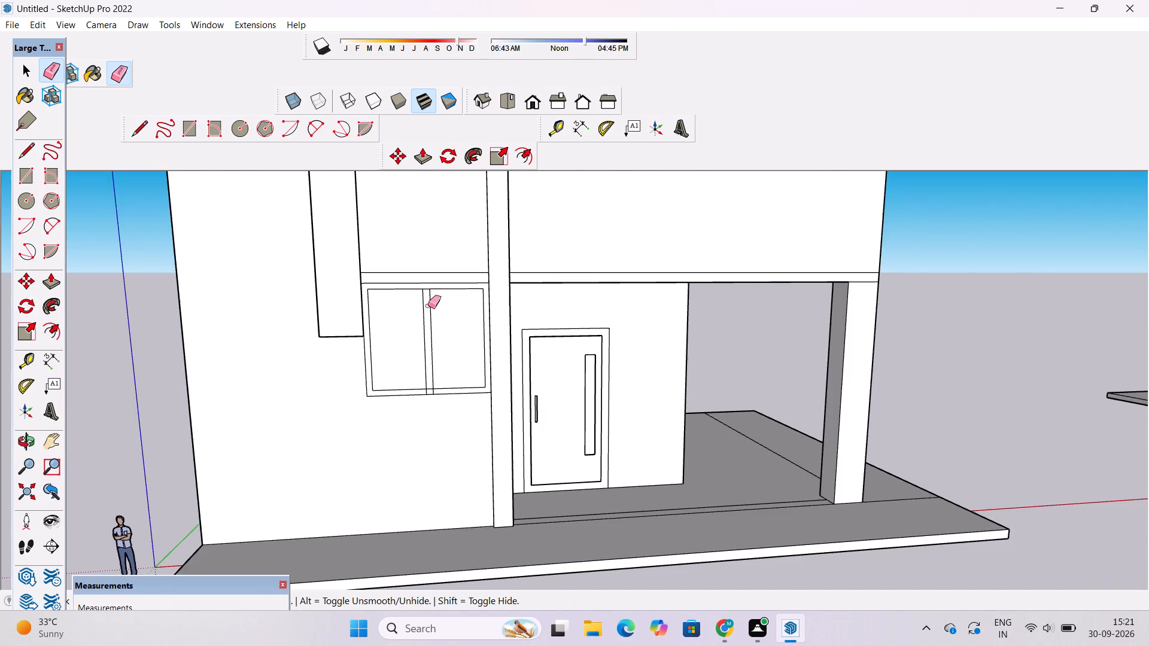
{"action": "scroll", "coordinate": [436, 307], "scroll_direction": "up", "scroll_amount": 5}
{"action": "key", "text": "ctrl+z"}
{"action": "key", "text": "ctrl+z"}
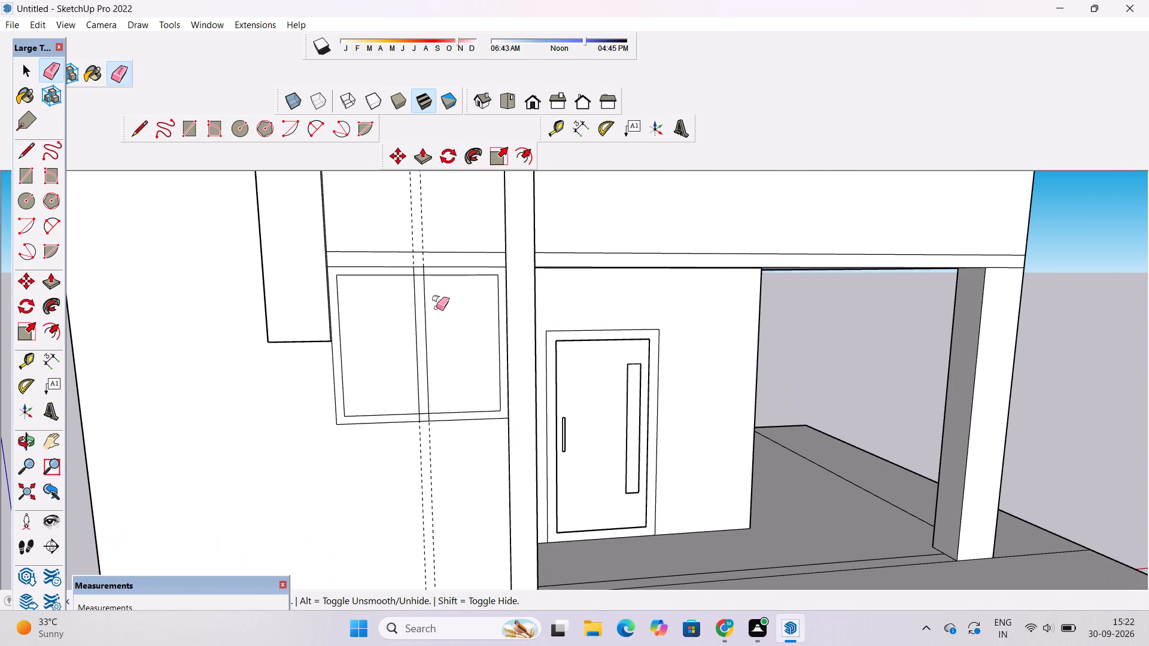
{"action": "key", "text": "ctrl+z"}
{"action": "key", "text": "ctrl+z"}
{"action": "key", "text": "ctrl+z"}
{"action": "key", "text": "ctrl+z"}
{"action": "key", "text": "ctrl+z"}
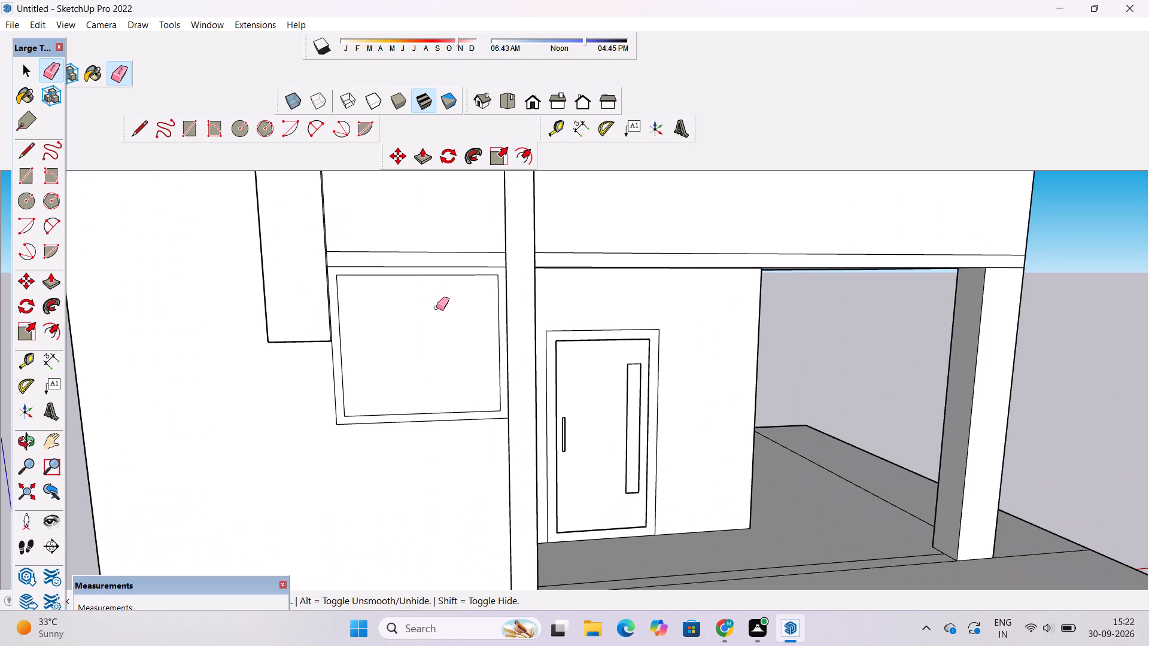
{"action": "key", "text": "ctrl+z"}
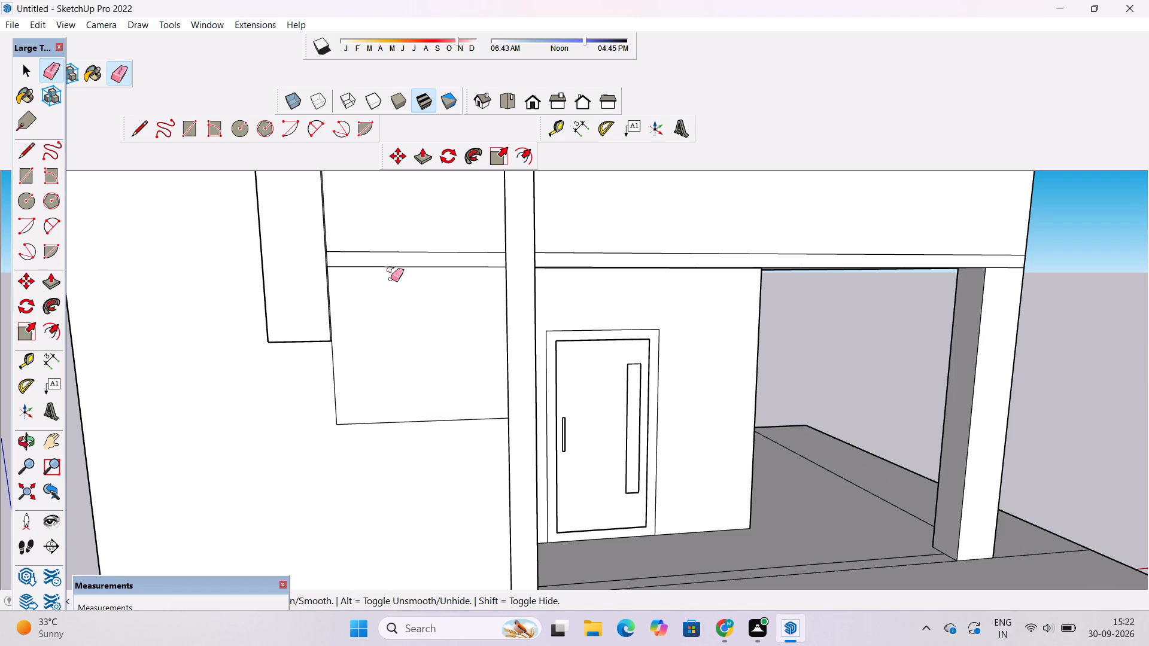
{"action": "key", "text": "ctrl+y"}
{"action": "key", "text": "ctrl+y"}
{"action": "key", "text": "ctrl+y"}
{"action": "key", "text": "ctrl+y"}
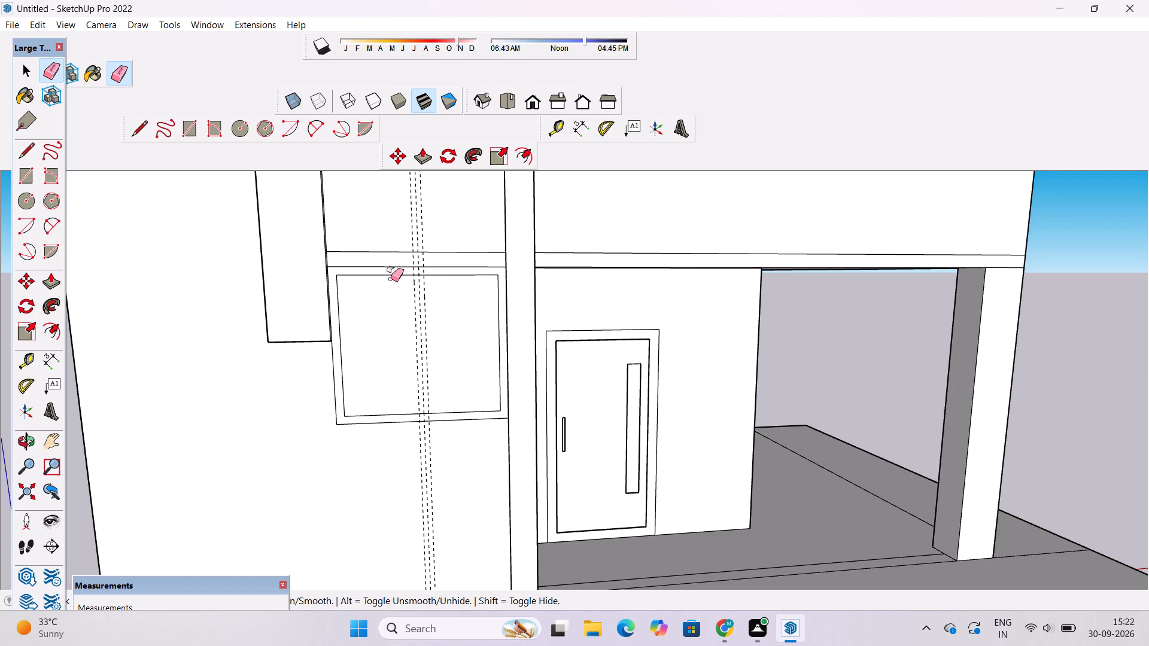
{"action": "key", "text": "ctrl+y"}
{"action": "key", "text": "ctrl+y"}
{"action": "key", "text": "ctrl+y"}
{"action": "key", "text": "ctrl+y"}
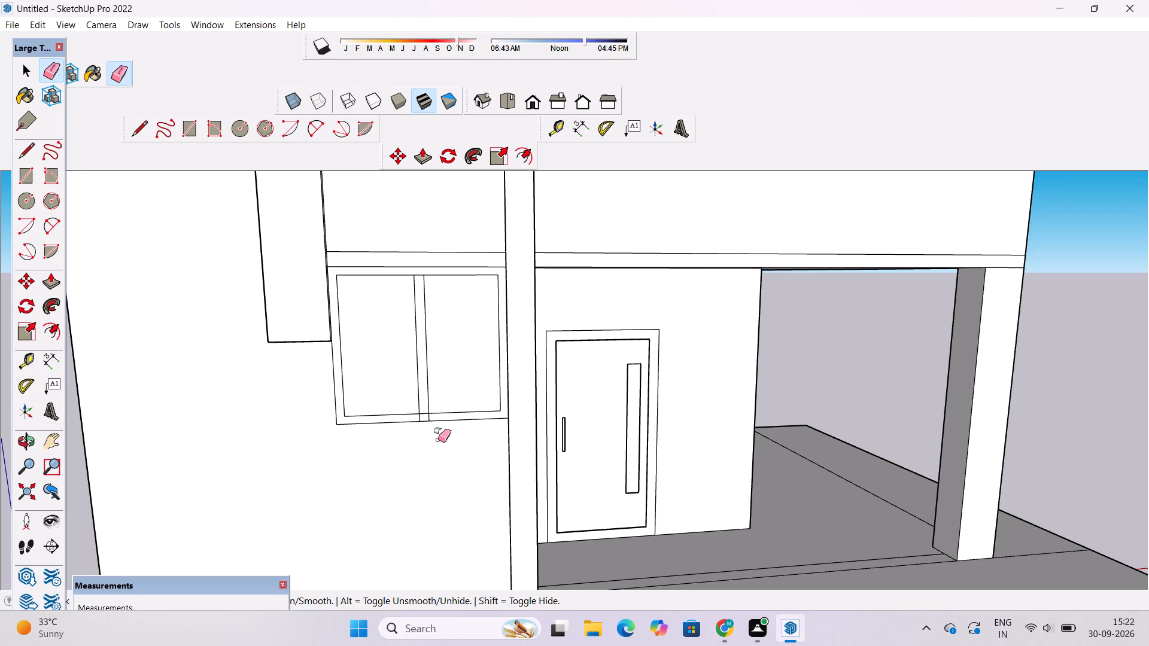
Erase the leftover segments where the divider crosses the frame's lower border and its inner upper edge, leaving two separate panes.
{"action": "scroll", "coordinate": [437, 440], "scroll_direction": "up", "scroll_amount": 6}
{"action": "scroll", "coordinate": [424, 394], "scroll_direction": "up", "scroll_amount": 3}
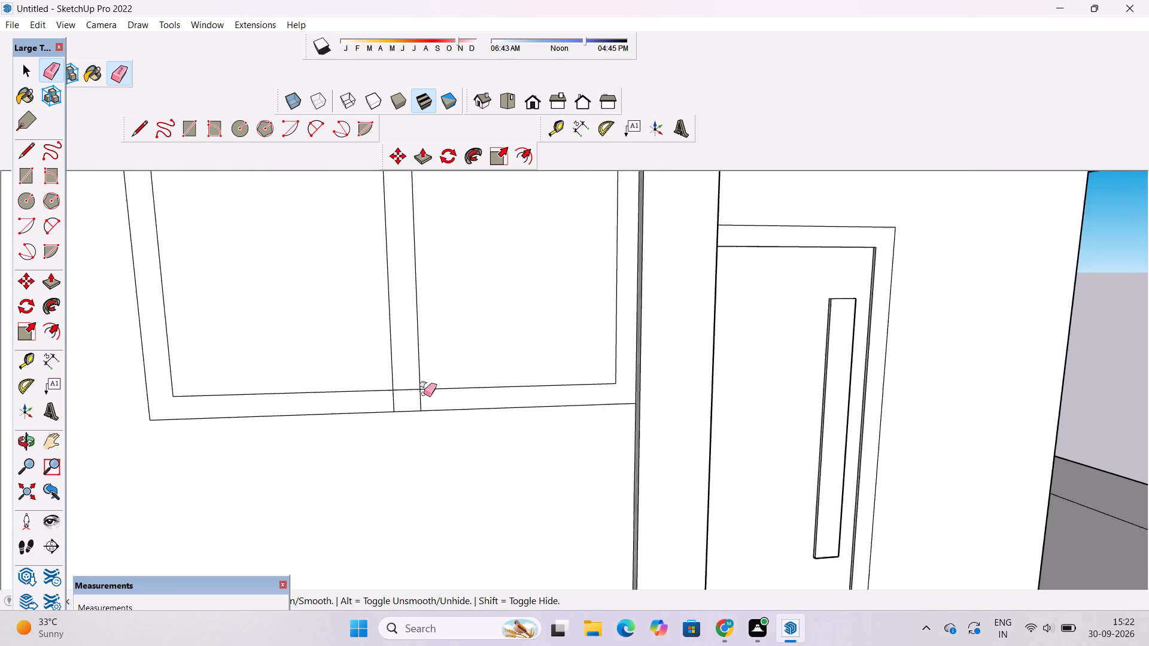
{"action": "scroll", "coordinate": [424, 394], "scroll_direction": "up", "scroll_amount": 9}
{"action": "left_click_drag", "start_coordinate": [402, 373], "coordinate": [364, 410]}
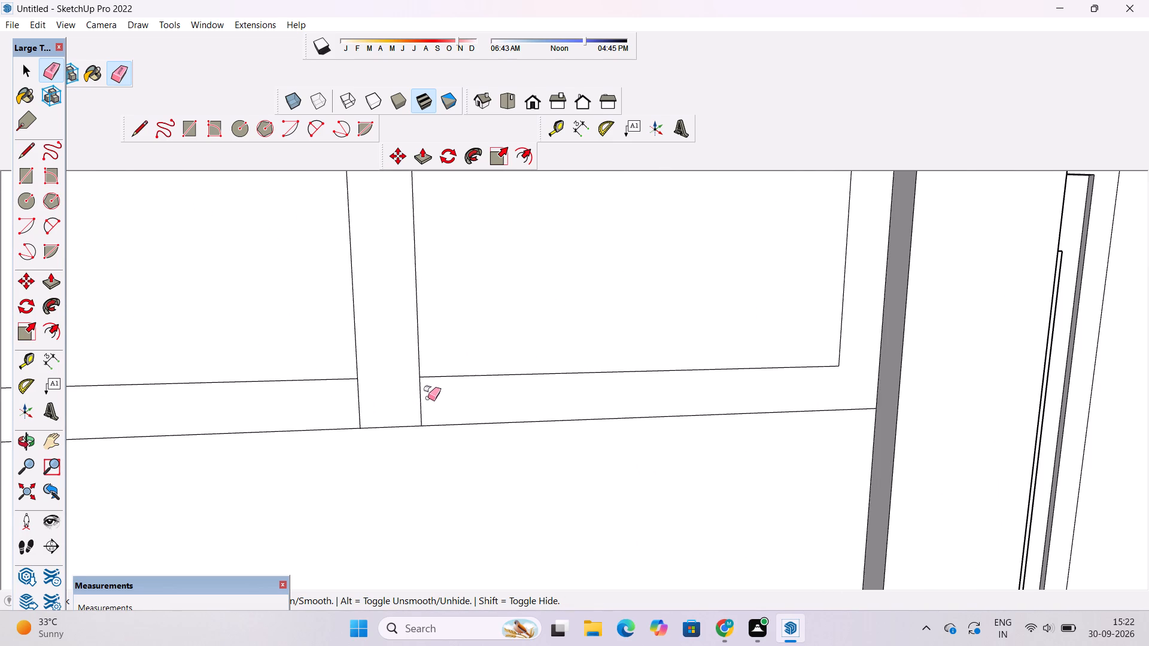
{"action": "left_click_drag", "start_coordinate": [430, 397], "coordinate": [339, 415]}
{"action": "scroll", "coordinate": [395, 449], "scroll_direction": "down", "scroll_amount": 19}
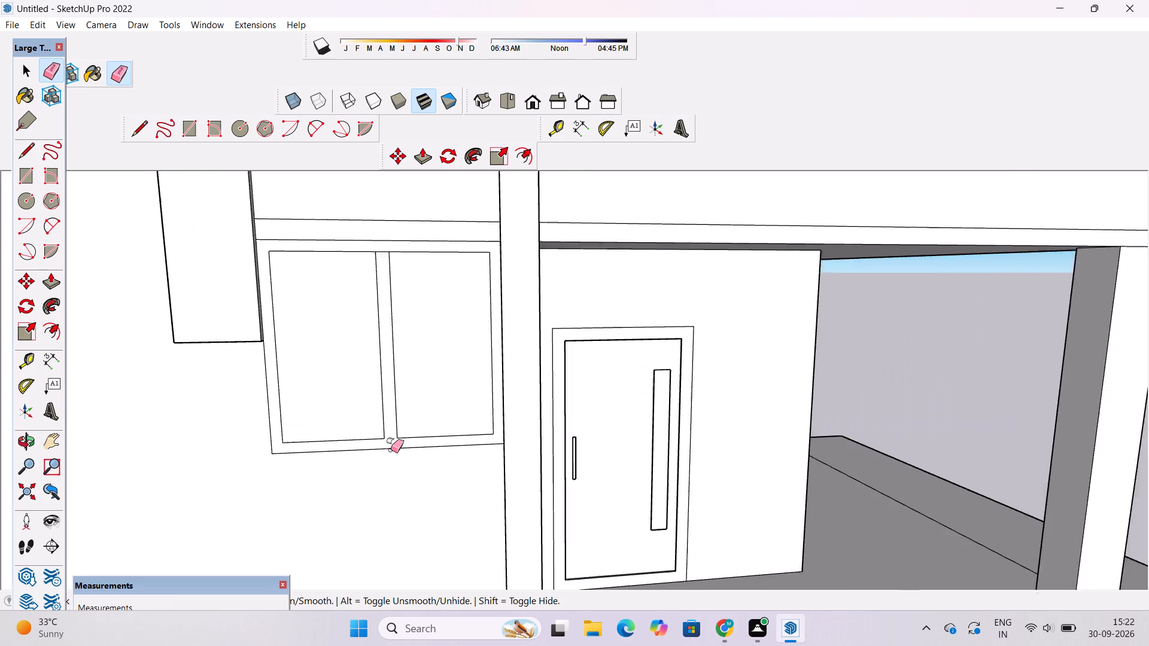
{"action": "scroll", "coordinate": [391, 450], "scroll_direction": "down", "scroll_amount": 1}
{"action": "scroll", "coordinate": [394, 309], "scroll_direction": "up", "scroll_amount": 9}
{"action": "left_click", "coordinate": [376, 298]}
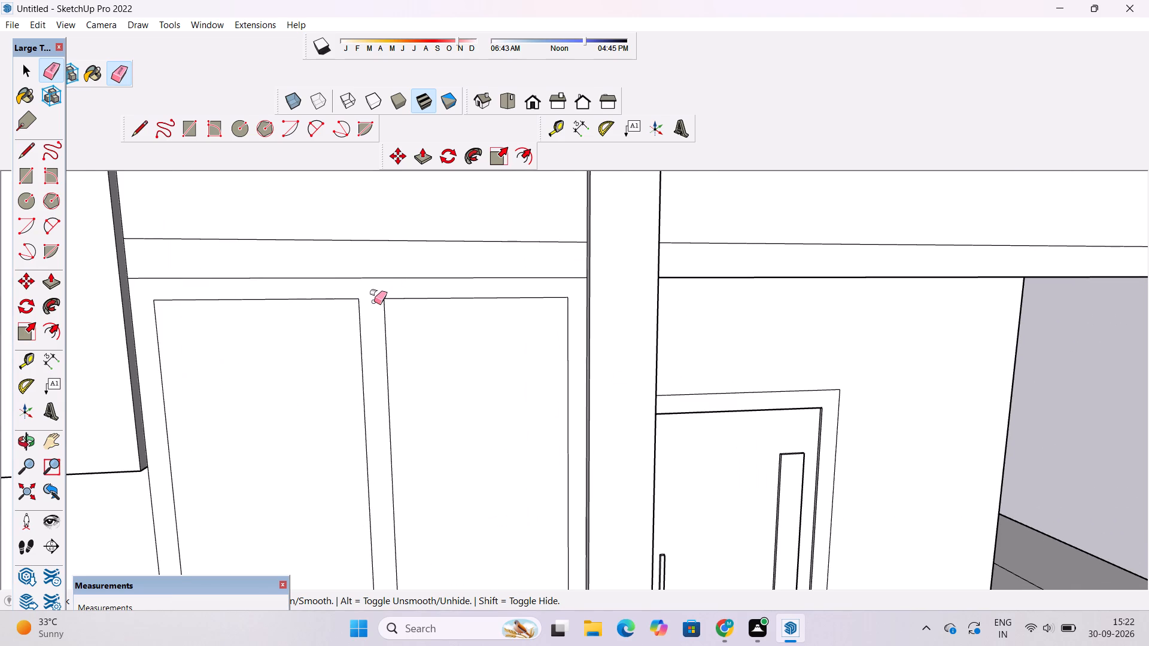
{"action": "scroll", "coordinate": [374, 301], "scroll_direction": "down", "scroll_amount": 6}
{"action": "key", "text": "space"}
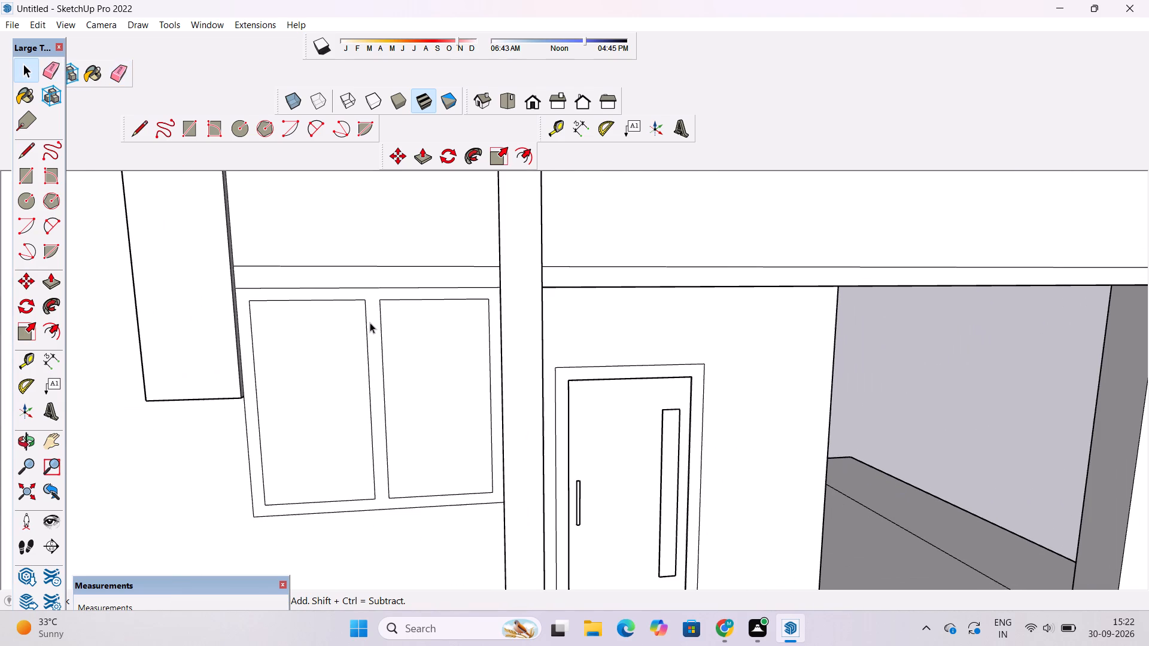
Examine the two-pane window frame between the band's legs from closer up and slightly different angles.
{"action": "key", "text": "o"}
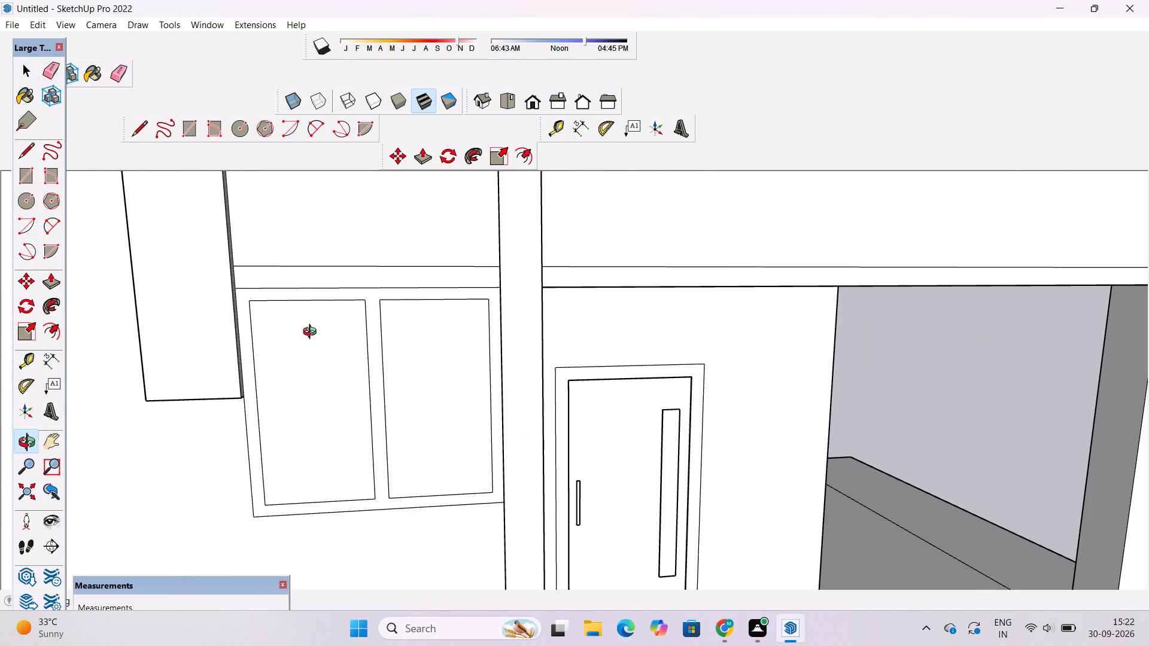
{"action": "left_click_drag", "start_coordinate": [337, 396], "coordinate": [361, 332]}
{"action": "scroll", "coordinate": [362, 309], "scroll_direction": "up", "scroll_amount": 3}
{"action": "left_click_drag", "start_coordinate": [362, 309], "coordinate": [334, 315]}
{"action": "left_click_drag", "start_coordinate": [334, 315], "coordinate": [334, 320], "text": "shift"}
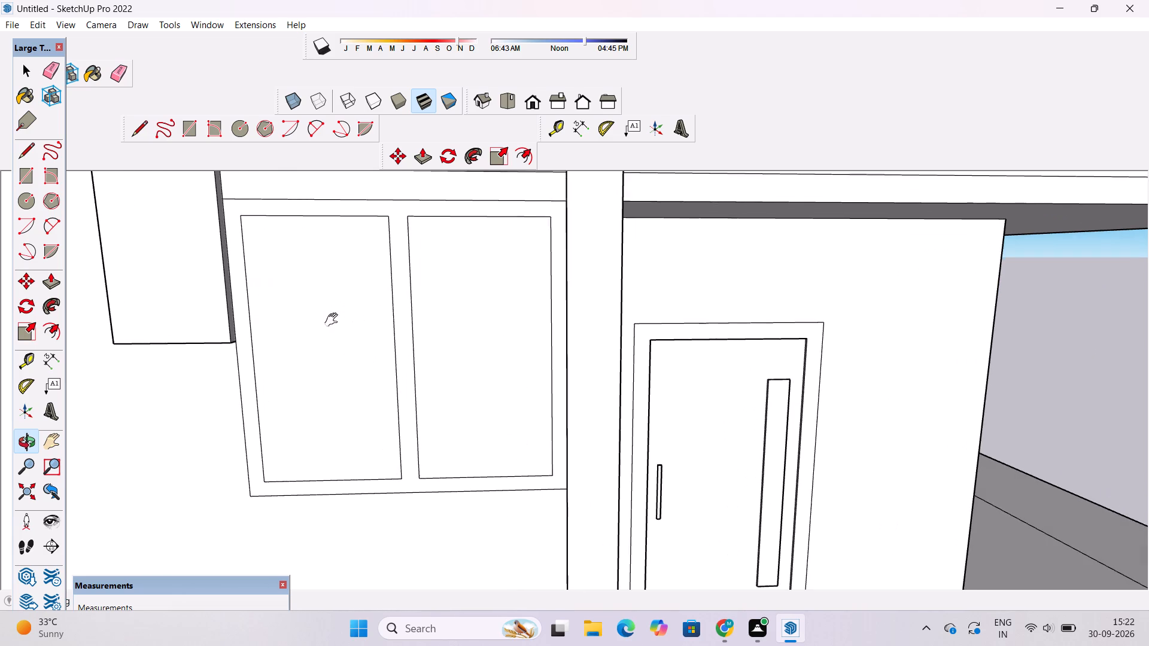
{"action": "left_click_drag", "start_coordinate": [334, 320], "coordinate": [336, 331], "text": "shift"}
{"action": "left_click_drag", "start_coordinate": [333, 320], "coordinate": [349, 331], "text": "shift"}
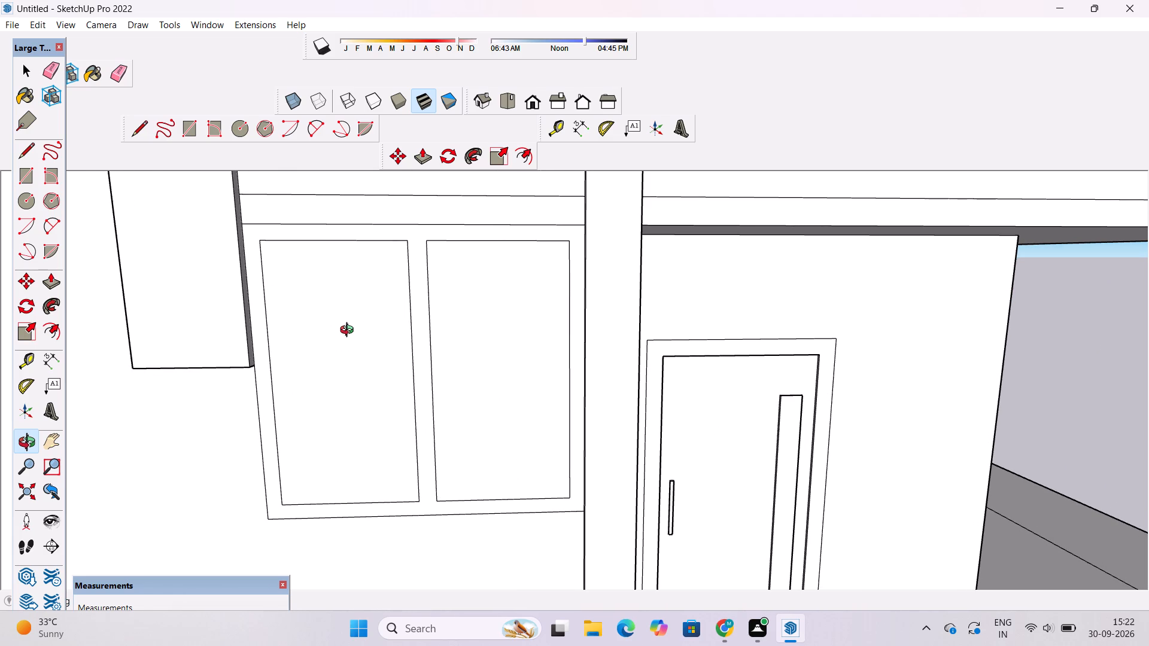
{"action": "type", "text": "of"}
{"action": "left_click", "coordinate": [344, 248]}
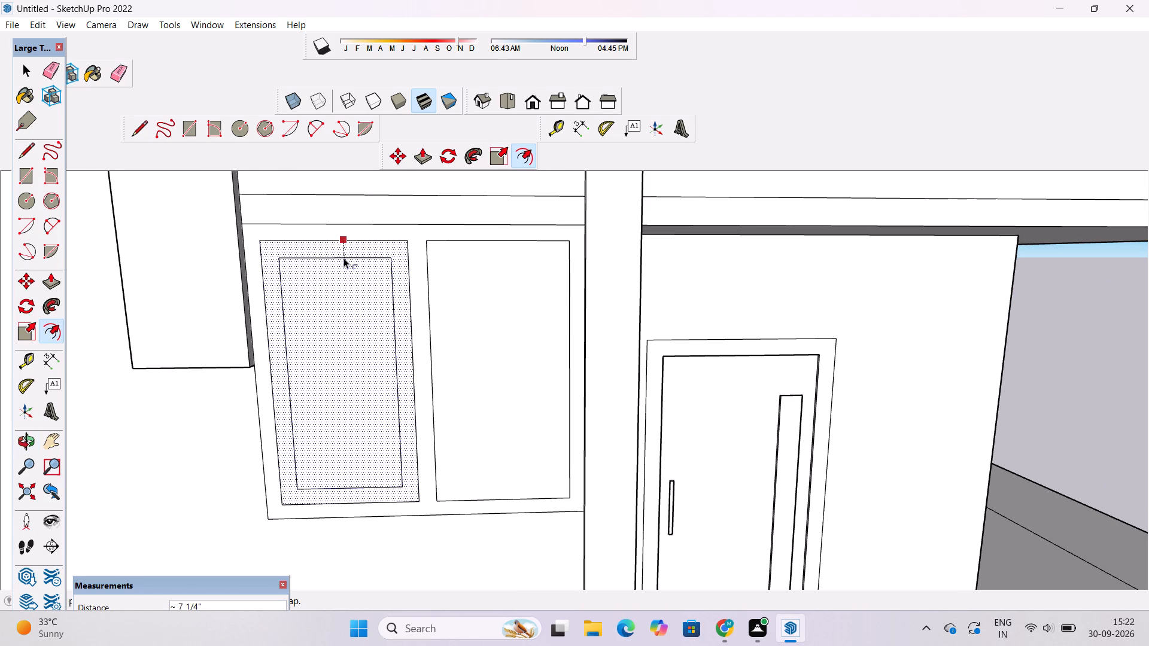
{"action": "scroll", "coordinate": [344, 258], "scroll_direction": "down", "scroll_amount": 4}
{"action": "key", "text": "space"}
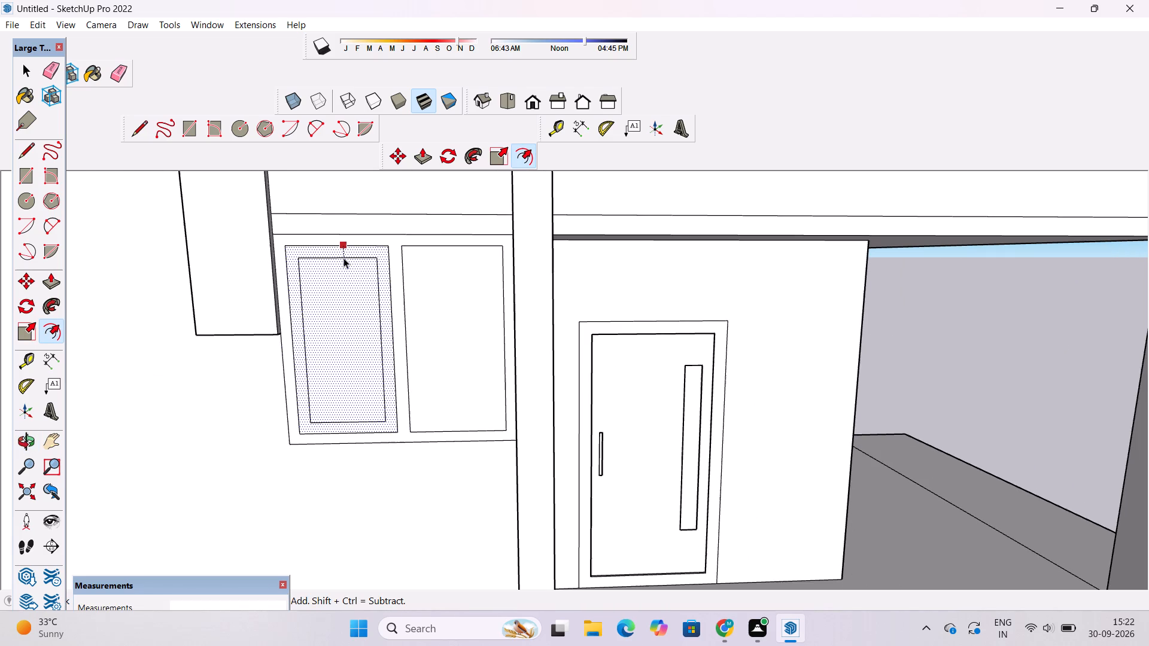
Push/Pull the narrow horizontal strip directly above the two-pane window outward by 6' as a projecting sunshade slab.
{"action": "scroll", "coordinate": [344, 258], "scroll_direction": "up", "scroll_amount": 1}
{"action": "scroll", "coordinate": [367, 303], "scroll_direction": "down", "scroll_amount": 4}
{"action": "scroll", "coordinate": [412, 285], "scroll_direction": "up", "scroll_amount": 2}
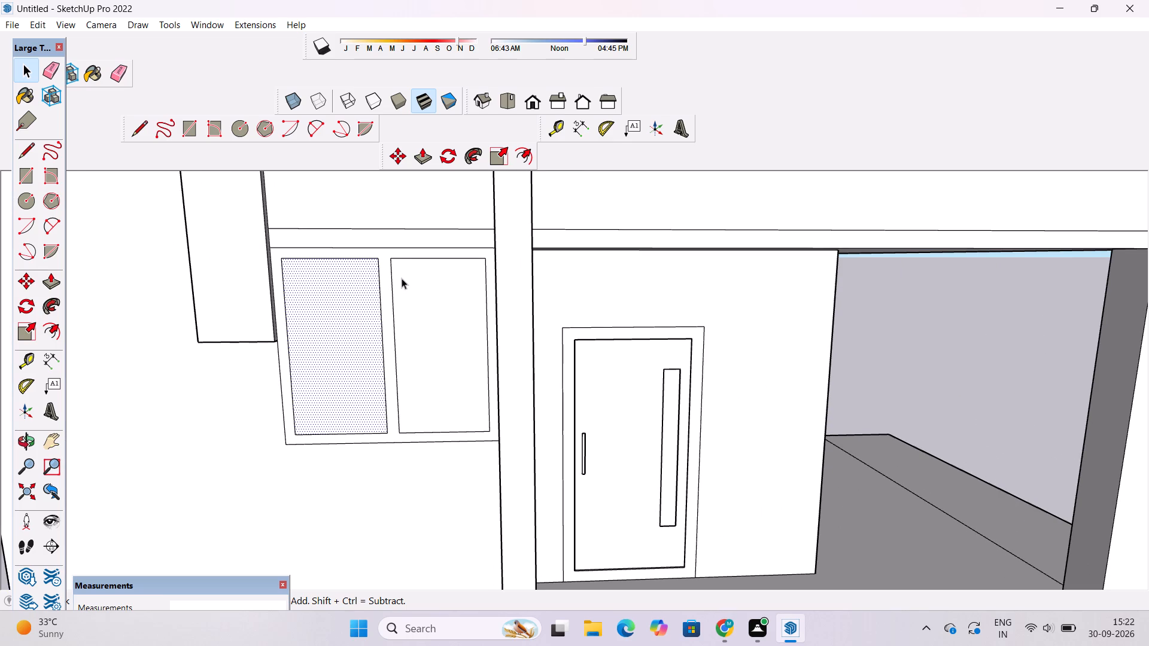
{"action": "scroll", "coordinate": [397, 278], "scroll_direction": "down", "scroll_amount": 2}
{"action": "scroll", "coordinate": [366, 264], "scroll_direction": "up", "scroll_amount": 1}
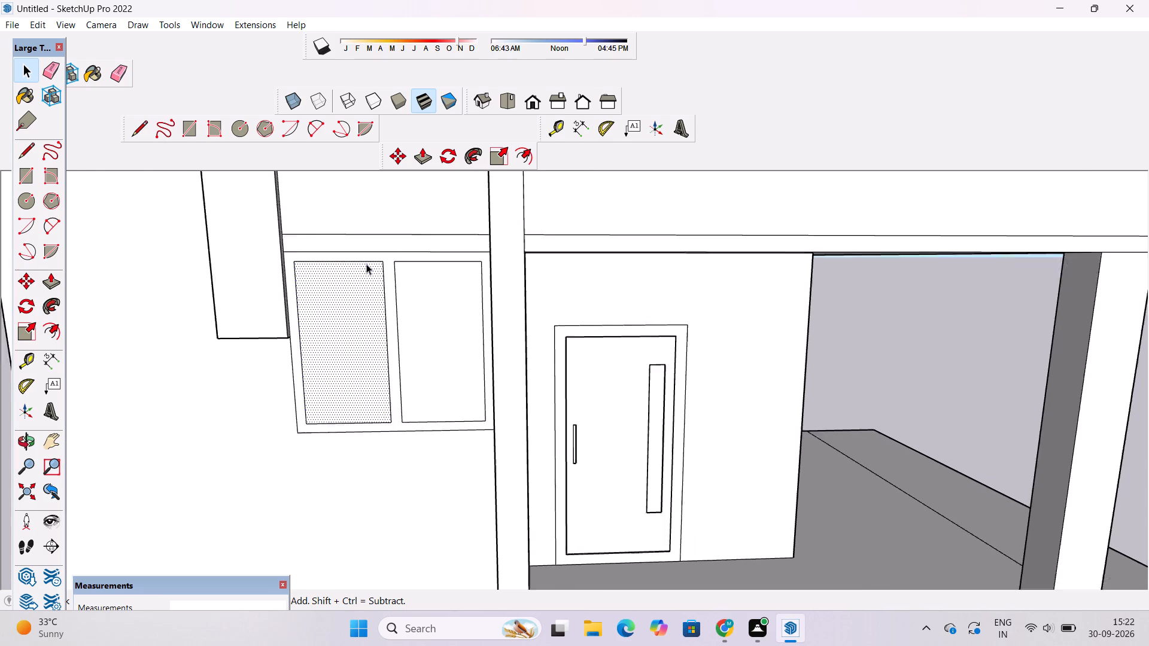
{"action": "scroll", "coordinate": [366, 264], "scroll_direction": "up", "scroll_amount": 5}
{"action": "left_click", "coordinate": [391, 230]}
{"action": "key", "text": "p"}
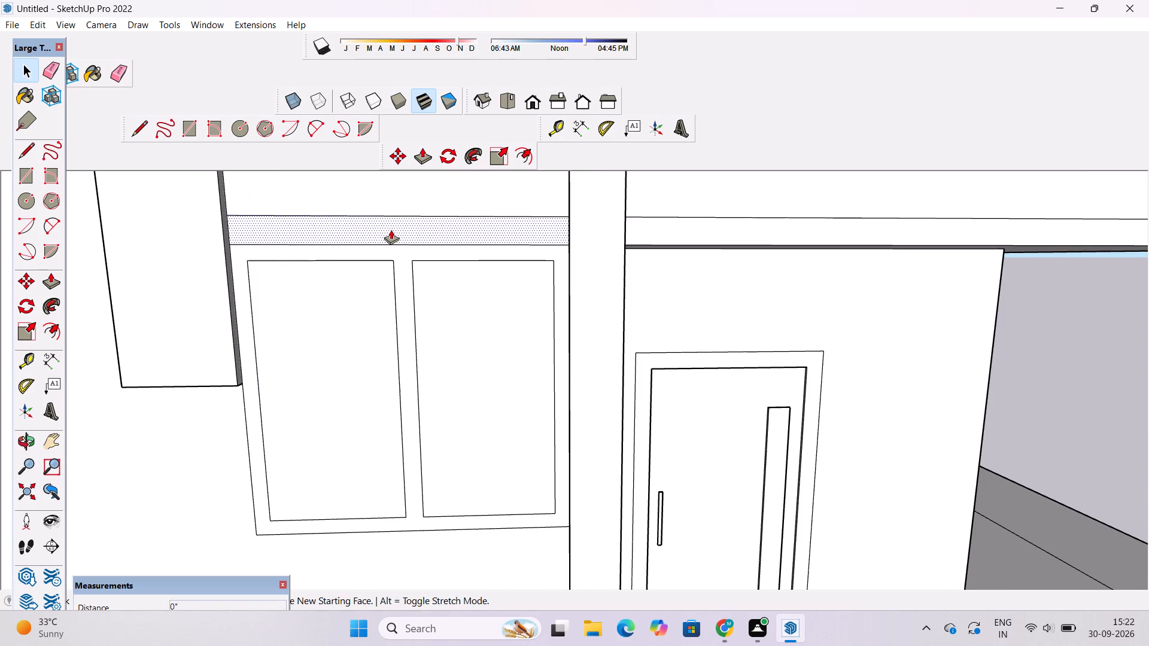
{"action": "left_click", "coordinate": [391, 230]}
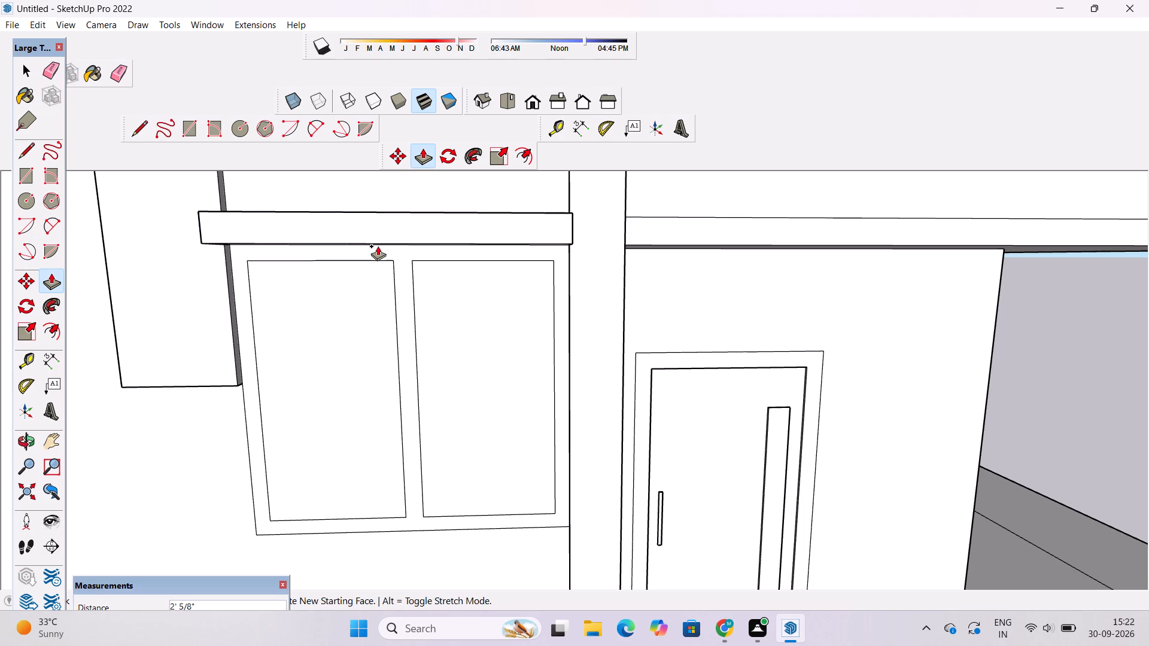
{"action": "scroll", "coordinate": [378, 246], "scroll_direction": "down", "scroll_amount": 5}
{"action": "key", "text": "o"}
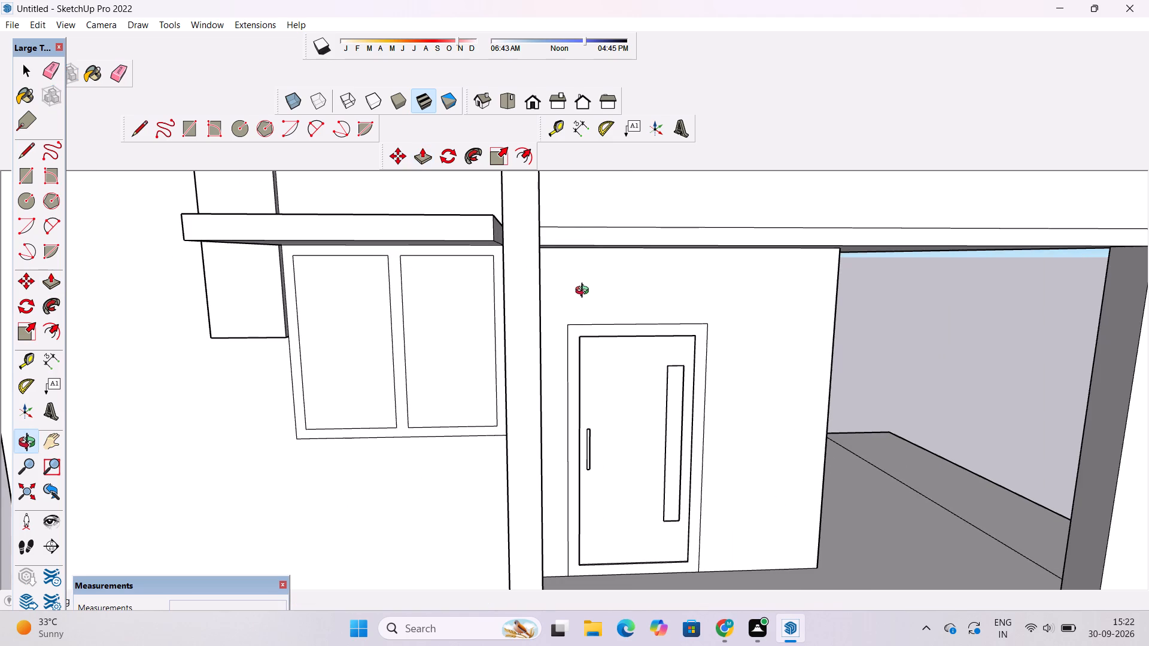
{"action": "left_click_drag", "start_coordinate": [588, 297], "coordinate": [382, 354]}
{"action": "scroll", "coordinate": [370, 342], "scroll_direction": "down", "scroll_amount": 5}
{"action": "left_click_drag", "start_coordinate": [386, 334], "coordinate": [530, 335], "text": "shift"}
{"action": "left_click_drag", "start_coordinate": [472, 336], "coordinate": [469, 299]}
{"action": "scroll", "coordinate": [466, 294], "scroll_direction": "up", "scroll_amount": 2}
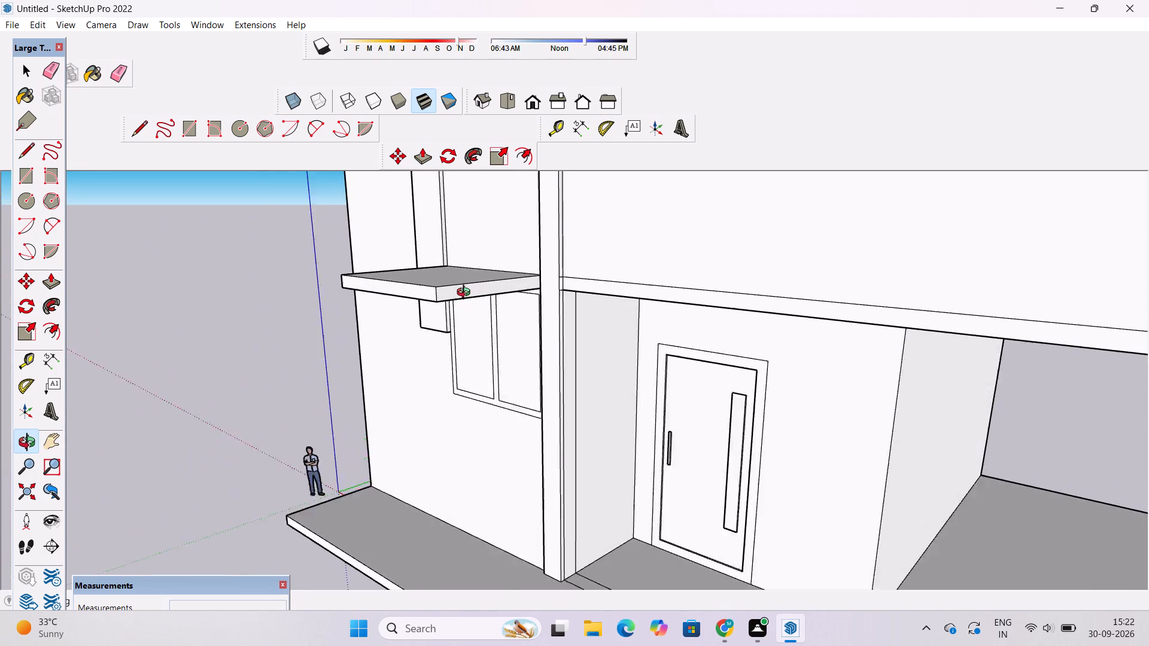
{"action": "scroll", "coordinate": [466, 294], "scroll_direction": "up", "scroll_amount": 5}
{"action": "left_click_drag", "start_coordinate": [467, 298], "coordinate": [476, 331], "text": "shift"}
{"action": "left_click_drag", "start_coordinate": [466, 345], "coordinate": [466, 328], "text": "shift"}
{"action": "scroll", "coordinate": [463, 322], "scroll_direction": "up", "scroll_amount": 2}
{"action": "key", "text": "p"}
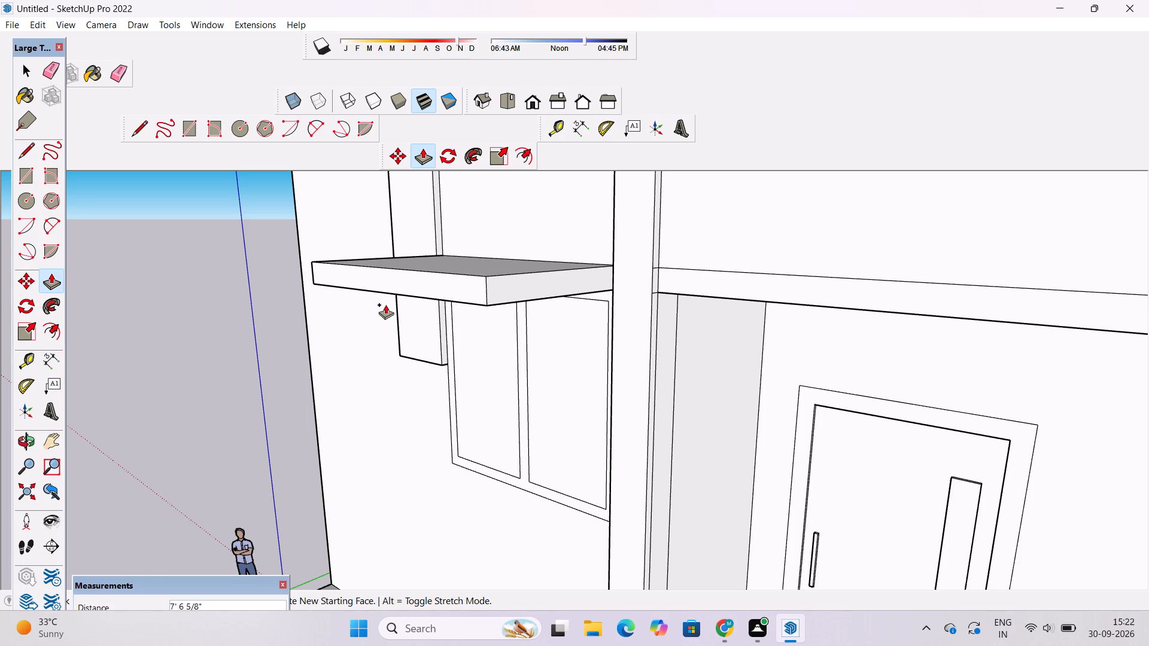
{"action": "type", "text": "6'"}
{"action": "key", "text": "Return"}
Examine the sunshade slab above the window from the front, both sides and below.
{"action": "key", "text": "o"}
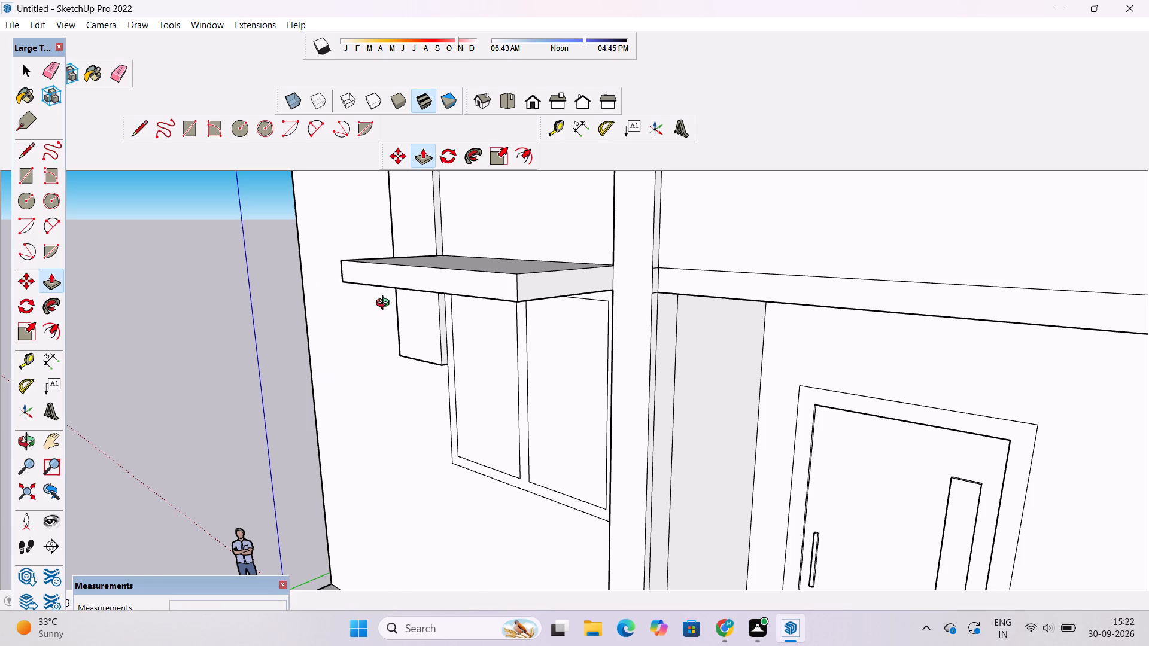
{"action": "scroll", "coordinate": [385, 304], "scroll_direction": "down", "scroll_amount": 5}
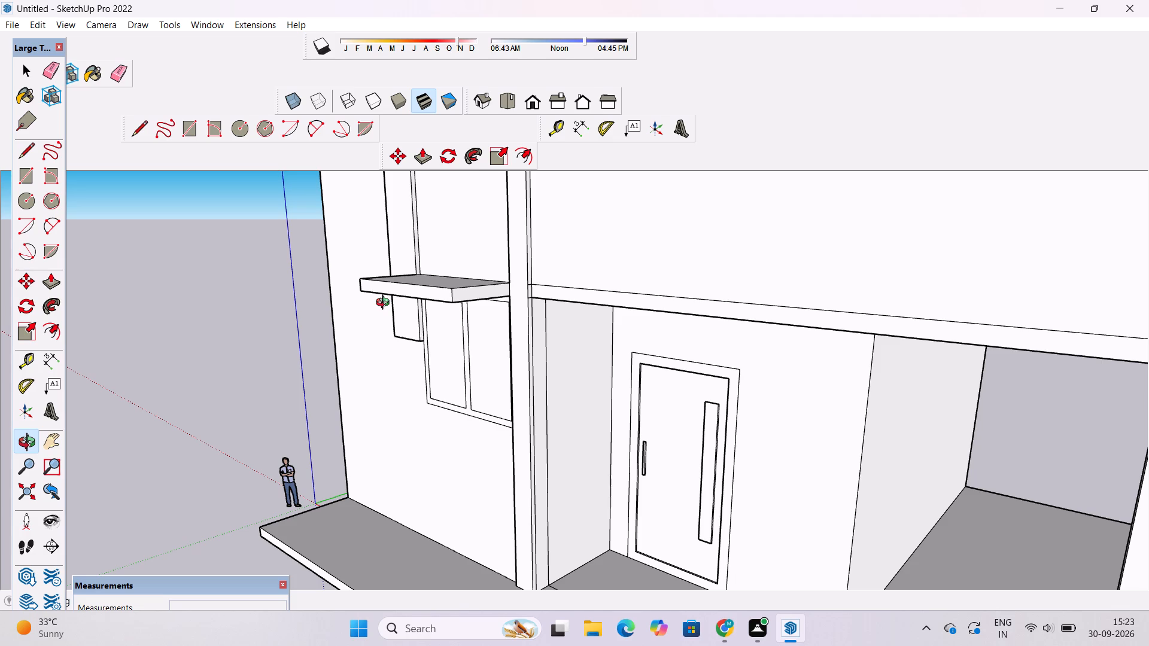
{"action": "scroll", "coordinate": [412, 279], "scroll_direction": "down", "scroll_amount": 5}
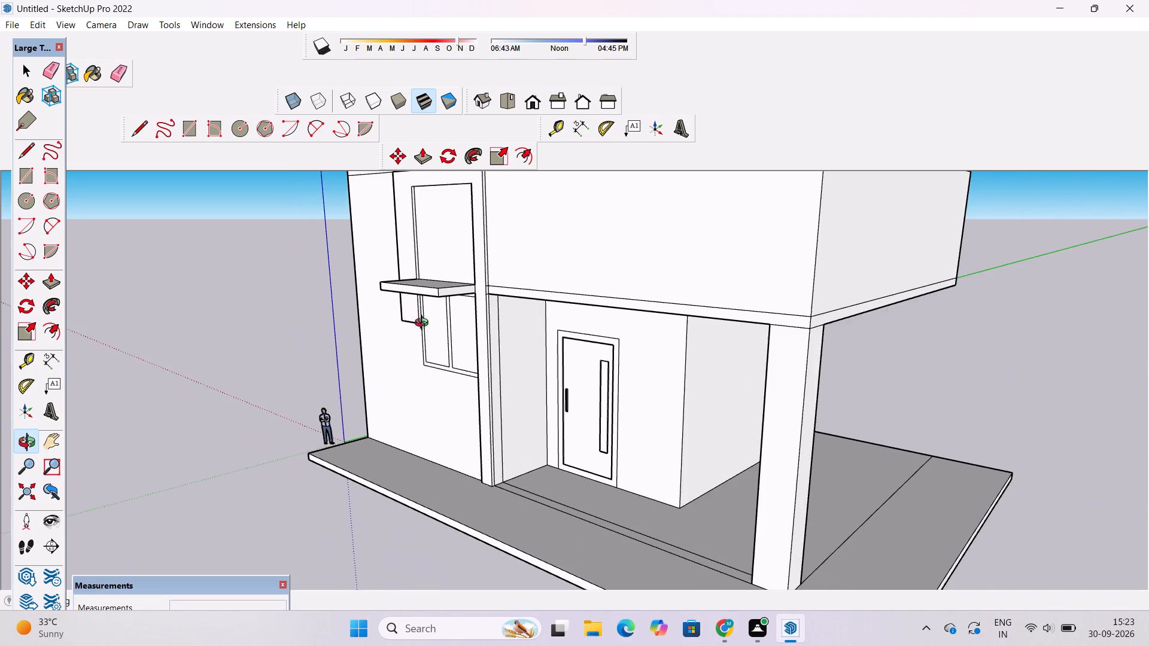
{"action": "left_click_drag", "start_coordinate": [424, 327], "coordinate": [651, 302]}
{"action": "scroll", "coordinate": [498, 322], "scroll_direction": "up", "scroll_amount": 8}
{"action": "left_click_drag", "start_coordinate": [455, 319], "coordinate": [645, 289]}
{"action": "scroll", "coordinate": [606, 307], "scroll_direction": "down", "scroll_amount": 5}
{"action": "left_click_drag", "start_coordinate": [601, 297], "coordinate": [617, 377]}
{"action": "scroll", "coordinate": [617, 374], "scroll_direction": "up", "scroll_amount": 3}
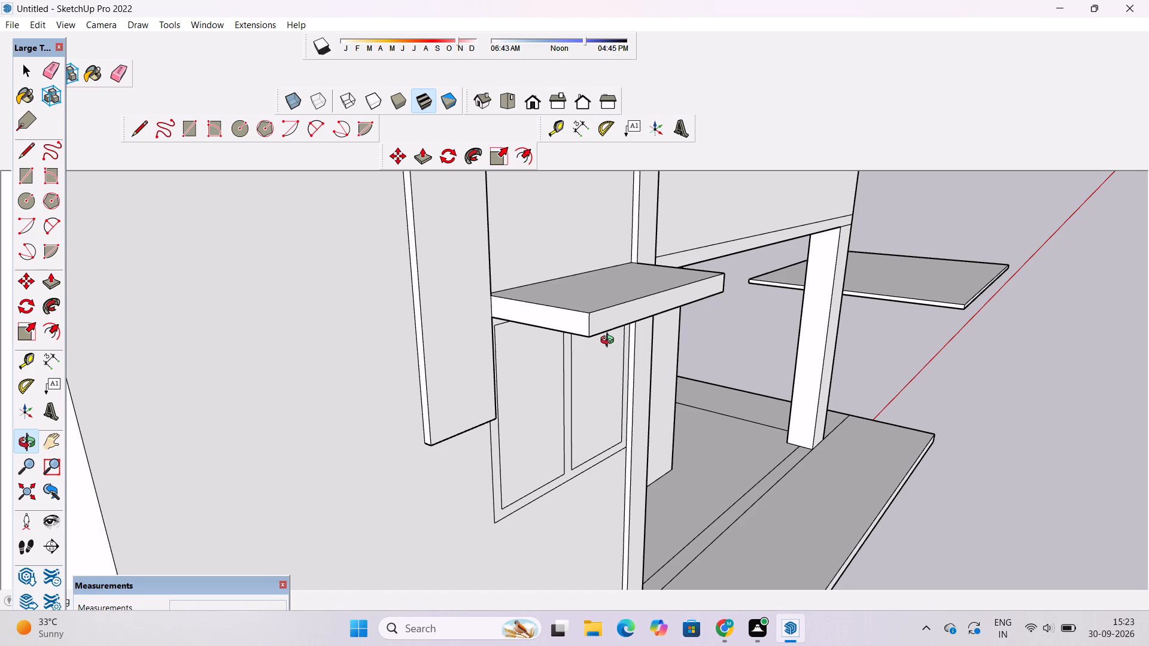
{"action": "scroll", "coordinate": [580, 321], "scroll_direction": "up", "scroll_amount": 4}
{"action": "left_click_drag", "start_coordinate": [595, 358], "coordinate": [488, 276]}
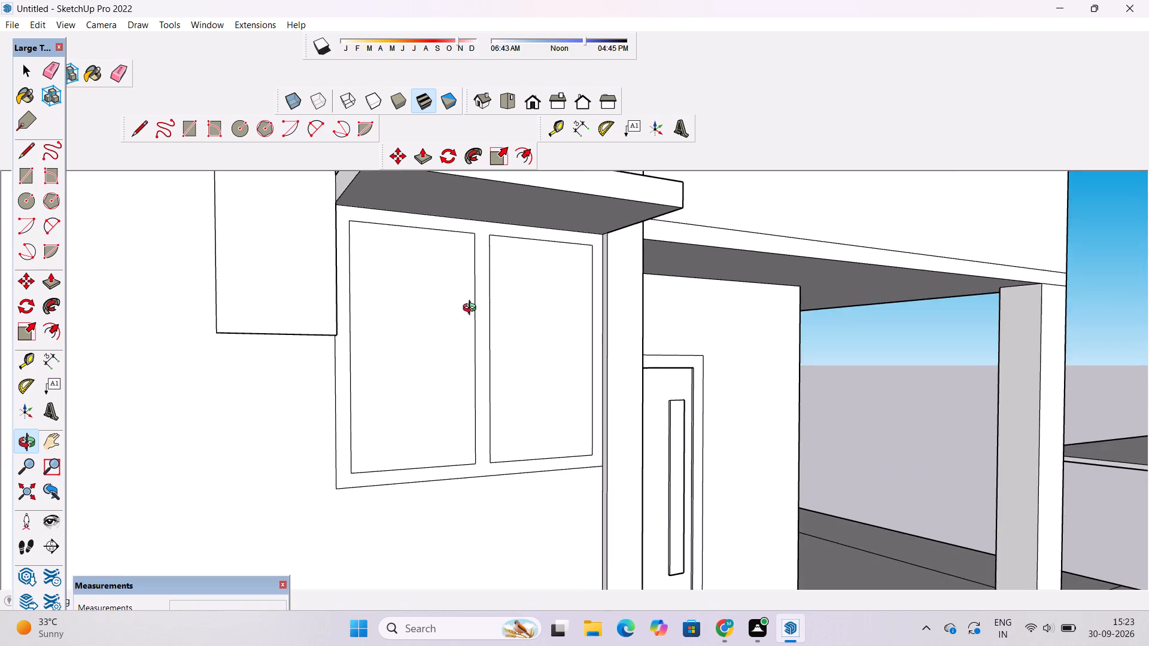
{"action": "left_click_drag", "start_coordinate": [472, 310], "coordinate": [481, 292]}
{"action": "left_click_drag", "start_coordinate": [487, 294], "coordinate": [440, 331]}
{"action": "scroll", "coordinate": [440, 332], "scroll_direction": "down", "scroll_amount": 2}
{"action": "left_click_drag", "start_coordinate": [440, 332], "coordinate": [562, 305], "text": "shift"}
{"action": "left_click_drag", "start_coordinate": [563, 306], "coordinate": [515, 324]}
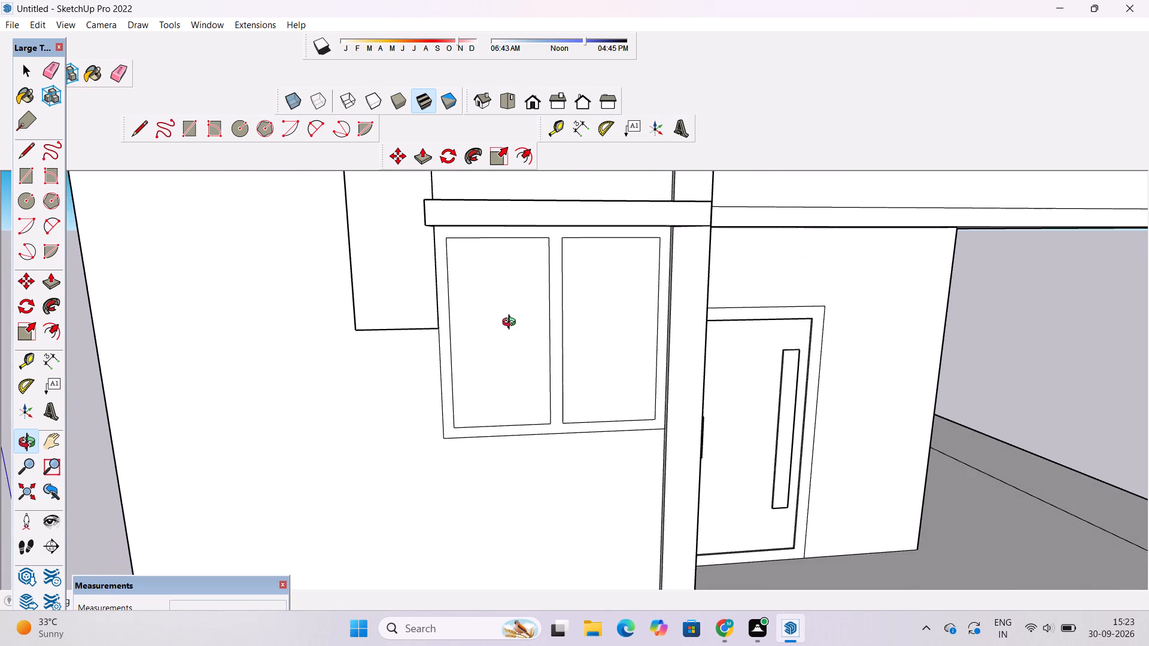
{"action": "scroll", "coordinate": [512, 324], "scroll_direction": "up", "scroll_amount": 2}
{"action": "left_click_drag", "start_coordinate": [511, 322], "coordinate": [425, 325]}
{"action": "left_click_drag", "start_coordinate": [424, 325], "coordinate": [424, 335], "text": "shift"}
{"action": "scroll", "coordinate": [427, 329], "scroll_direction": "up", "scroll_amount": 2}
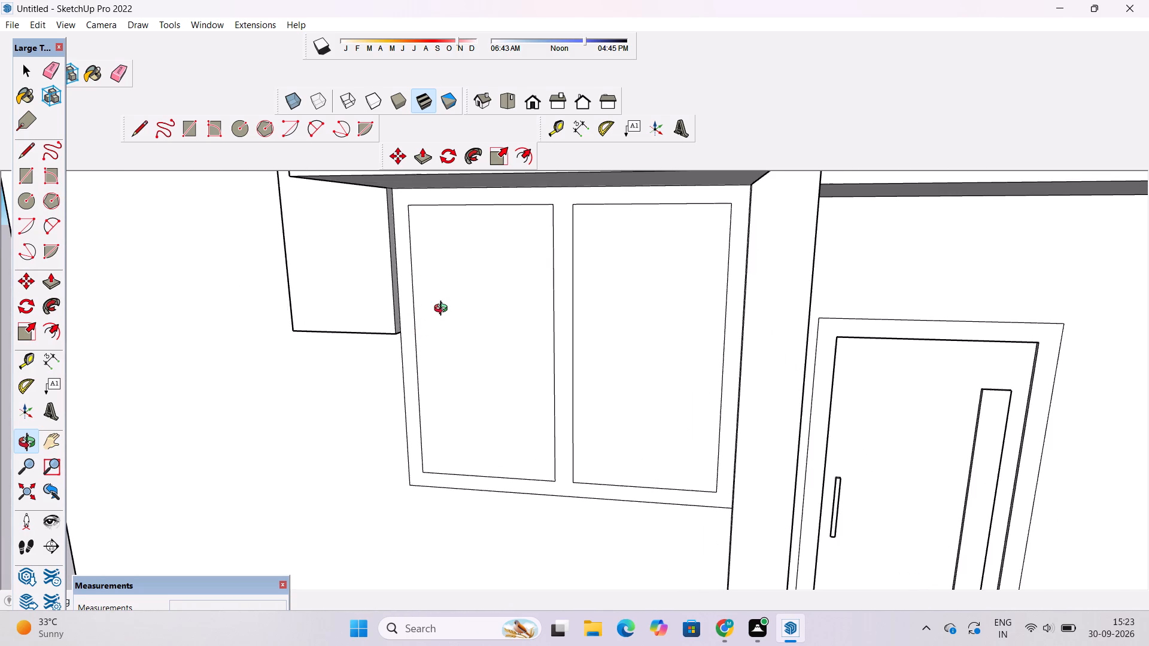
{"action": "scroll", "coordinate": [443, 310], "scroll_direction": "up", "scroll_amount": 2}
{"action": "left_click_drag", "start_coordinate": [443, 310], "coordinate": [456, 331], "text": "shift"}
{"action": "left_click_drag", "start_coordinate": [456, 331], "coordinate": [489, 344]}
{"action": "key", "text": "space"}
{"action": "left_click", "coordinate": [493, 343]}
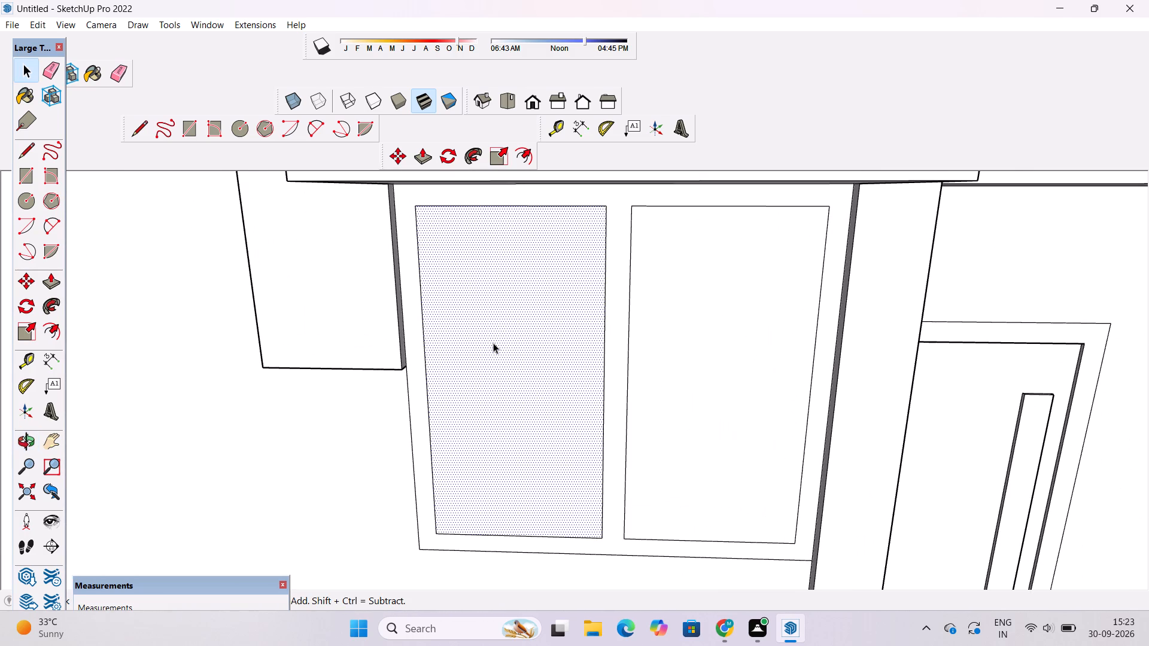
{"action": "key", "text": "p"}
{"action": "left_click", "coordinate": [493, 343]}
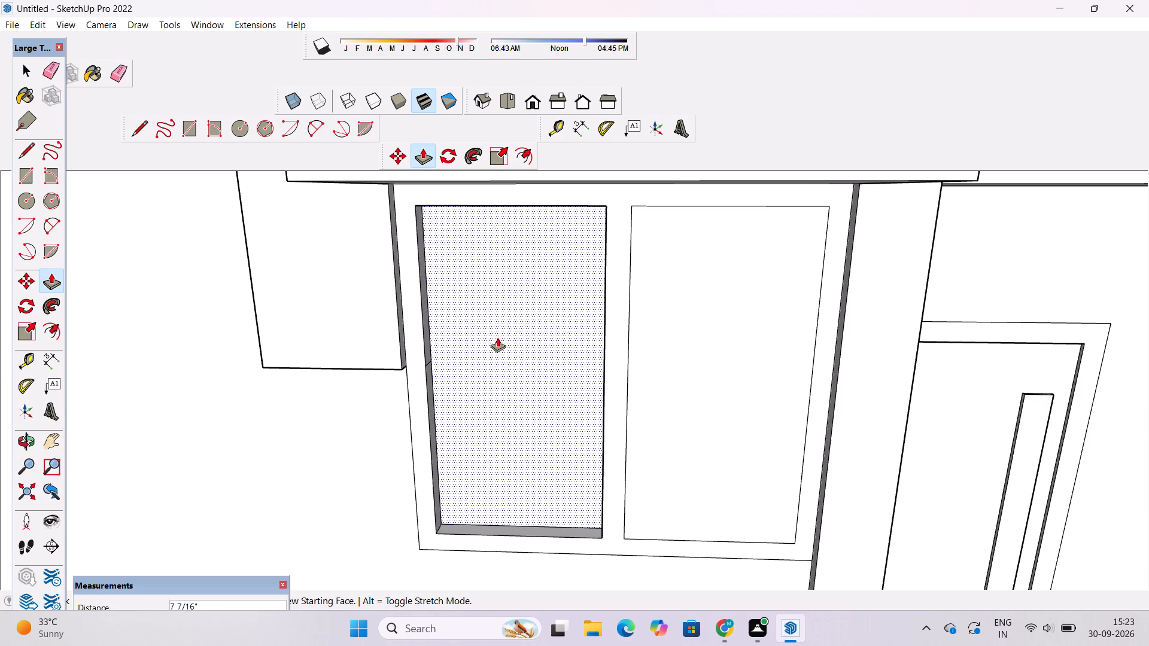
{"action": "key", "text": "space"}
Offset the outline of each of the two window panes inward by about 3 7/8" to form sash borders.
{"action": "key", "text": "o"}
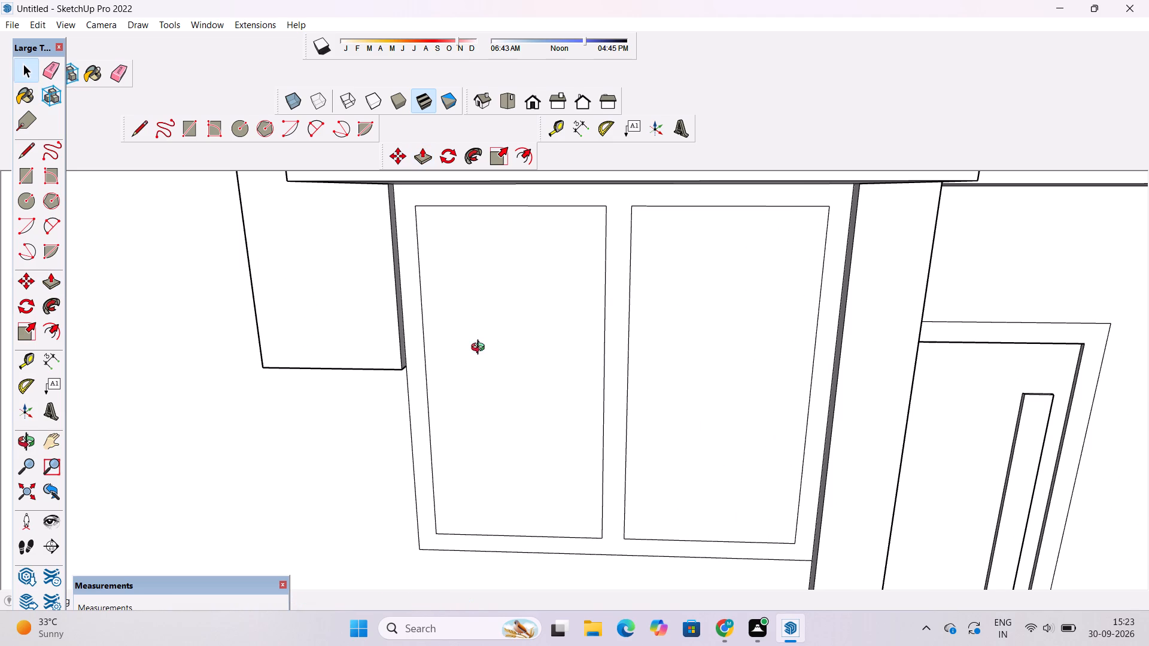
{"action": "key", "text": "f"}
{"action": "left_click", "coordinate": [519, 208]}
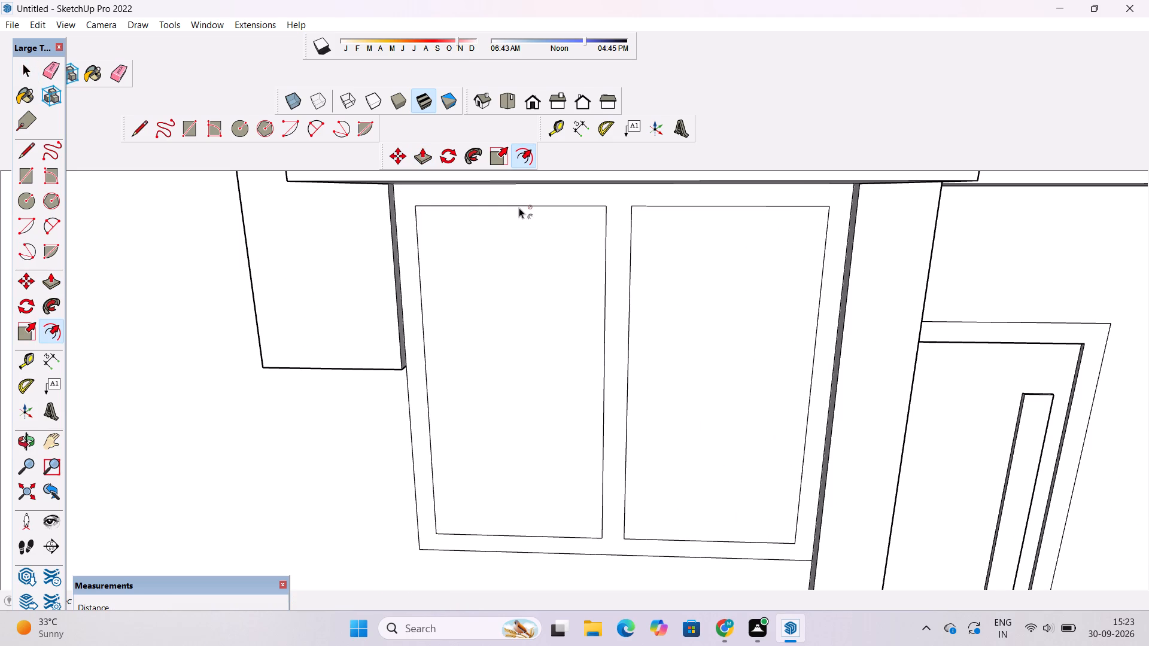
{"action": "key", "text": "space"}
{"action": "type", "text": "of"}
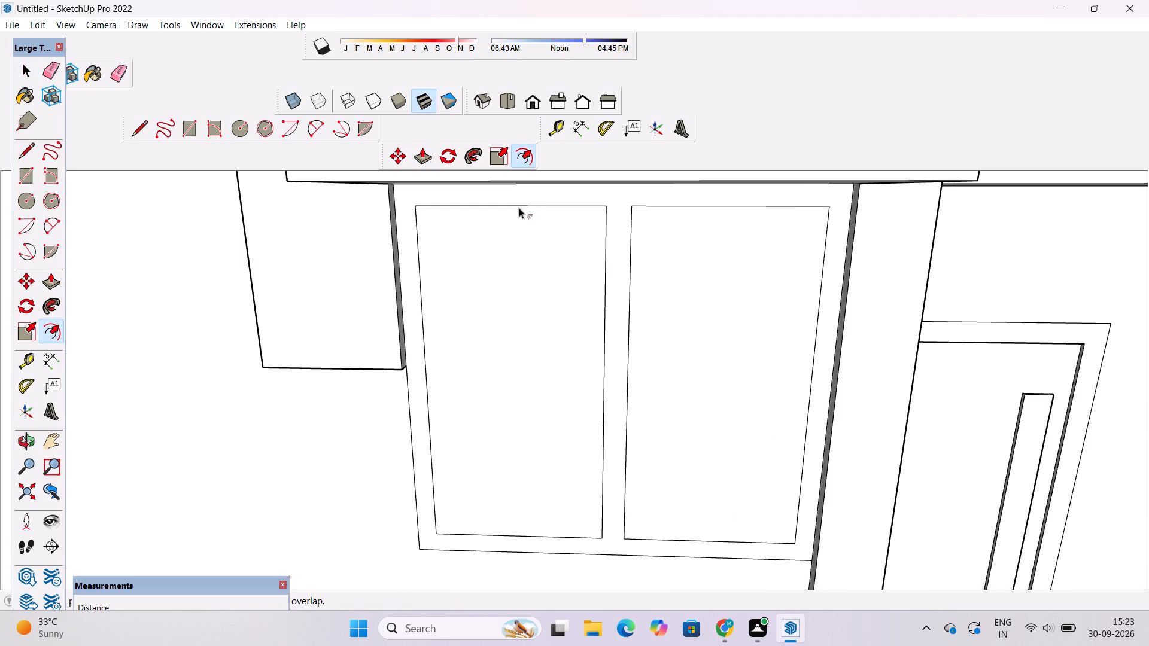
{"action": "left_click", "coordinate": [519, 209]}
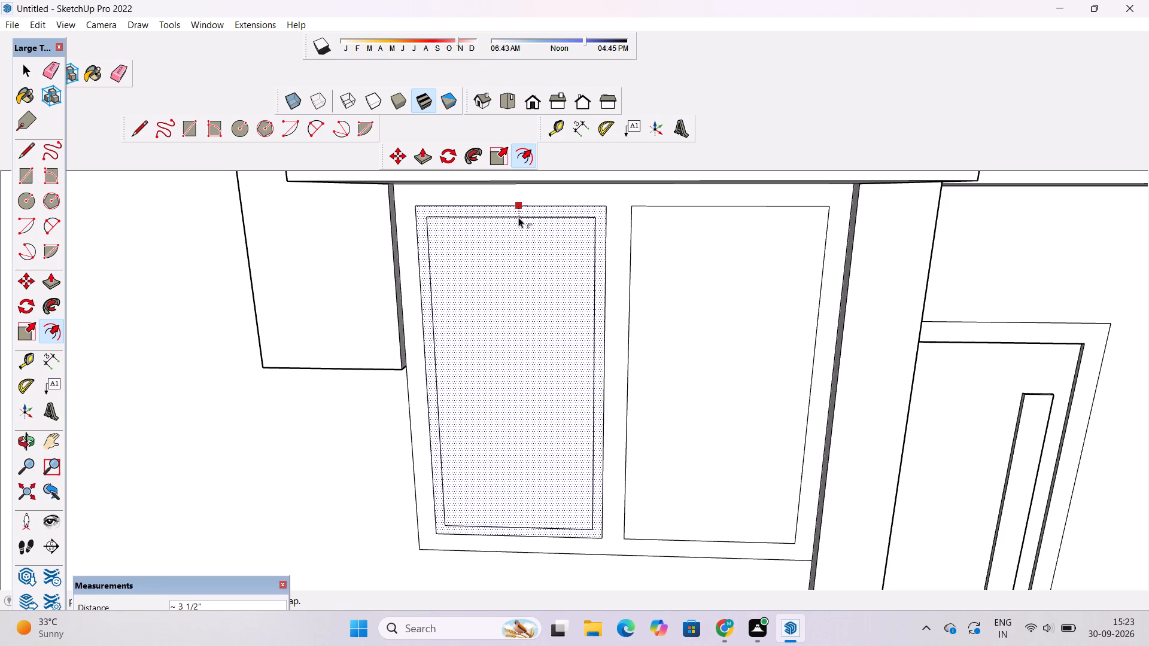
{"action": "left_click", "coordinate": [518, 218]}
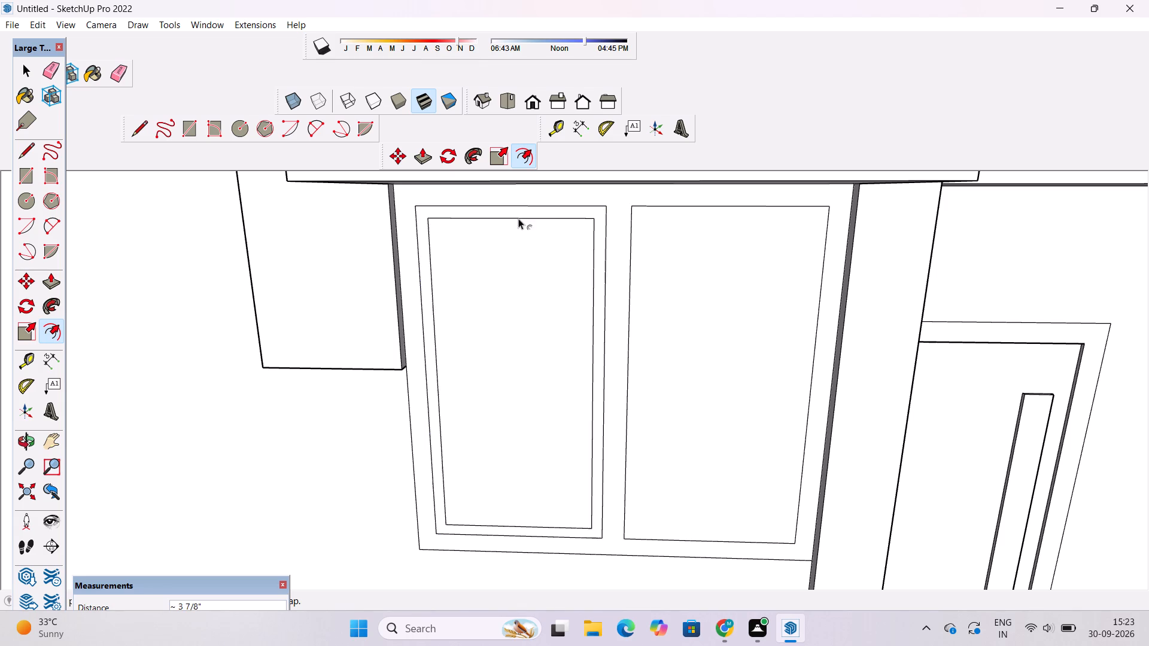
{"action": "left_click", "coordinate": [694, 212]}
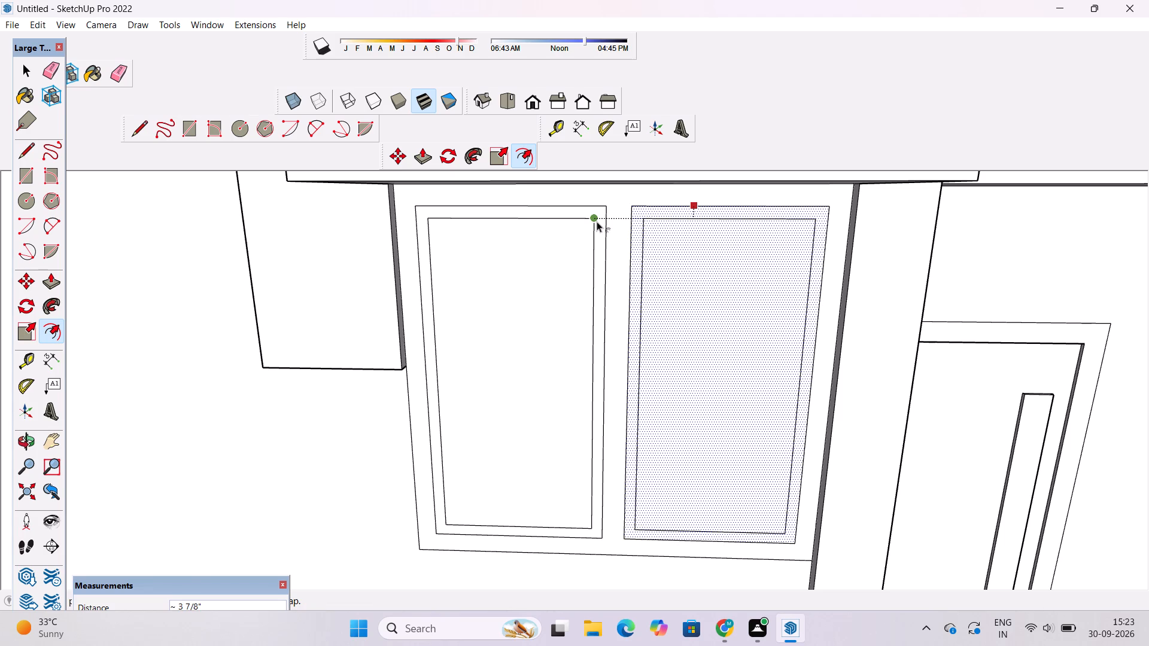
{"action": "left_click", "coordinate": [597, 221]}
{"action": "key", "text": "space"}
Draw 8" lines across the central divider, joining the two panes' facing outer corners at their upper and lower edges.
{"action": "key", "text": "o"}
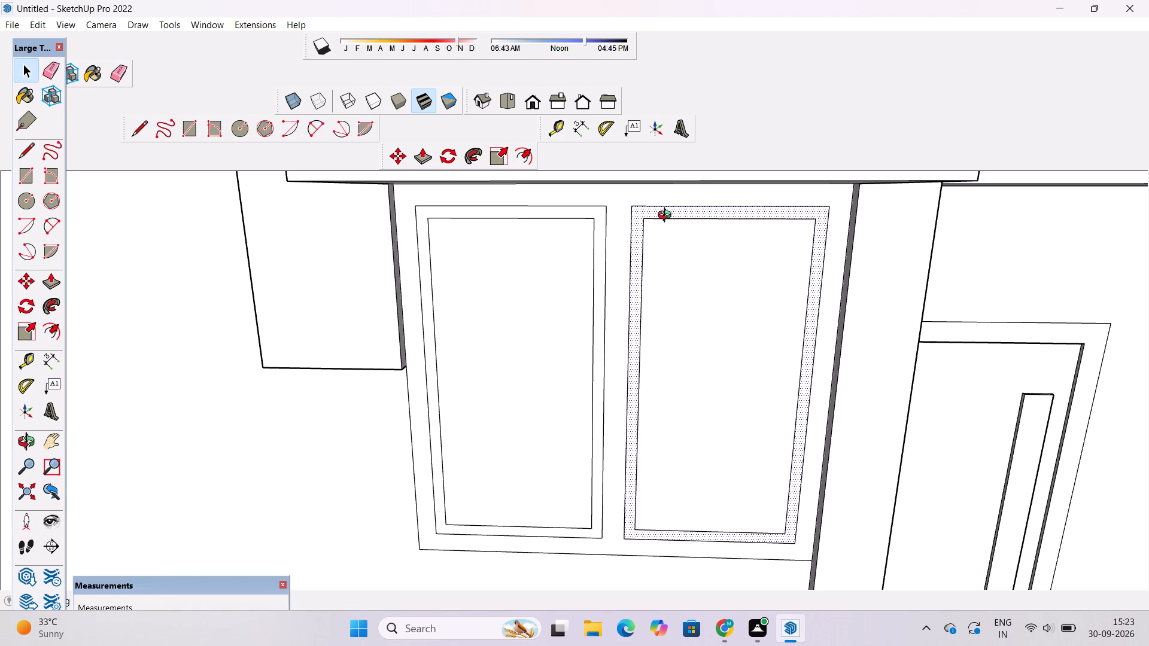
{"action": "scroll", "coordinate": [667, 217], "scroll_direction": "down", "scroll_amount": 5}
{"action": "scroll", "coordinate": [639, 364], "scroll_direction": "down", "scroll_amount": 5}
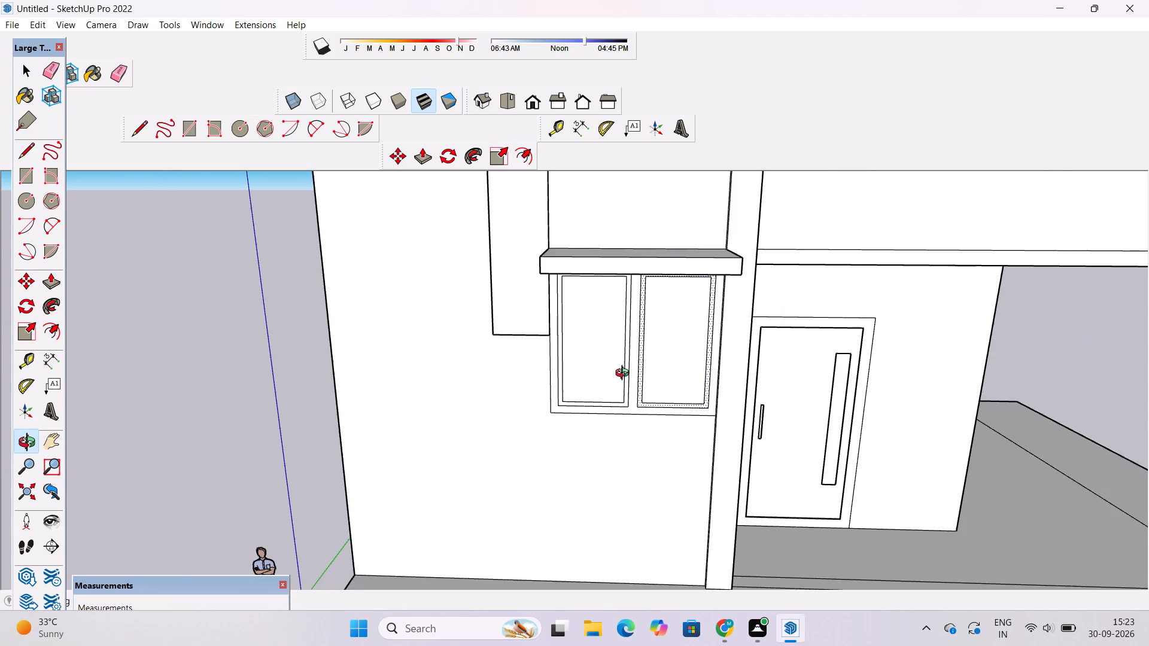
{"action": "scroll", "coordinate": [616, 379], "scroll_direction": "up", "scroll_amount": 4}
{"action": "left_click_drag", "start_coordinate": [606, 385], "coordinate": [633, 359]}
{"action": "scroll", "coordinate": [638, 355], "scroll_direction": "up", "scroll_amount": 3}
{"action": "left_click_drag", "start_coordinate": [635, 343], "coordinate": [597, 345], "text": "shift"}
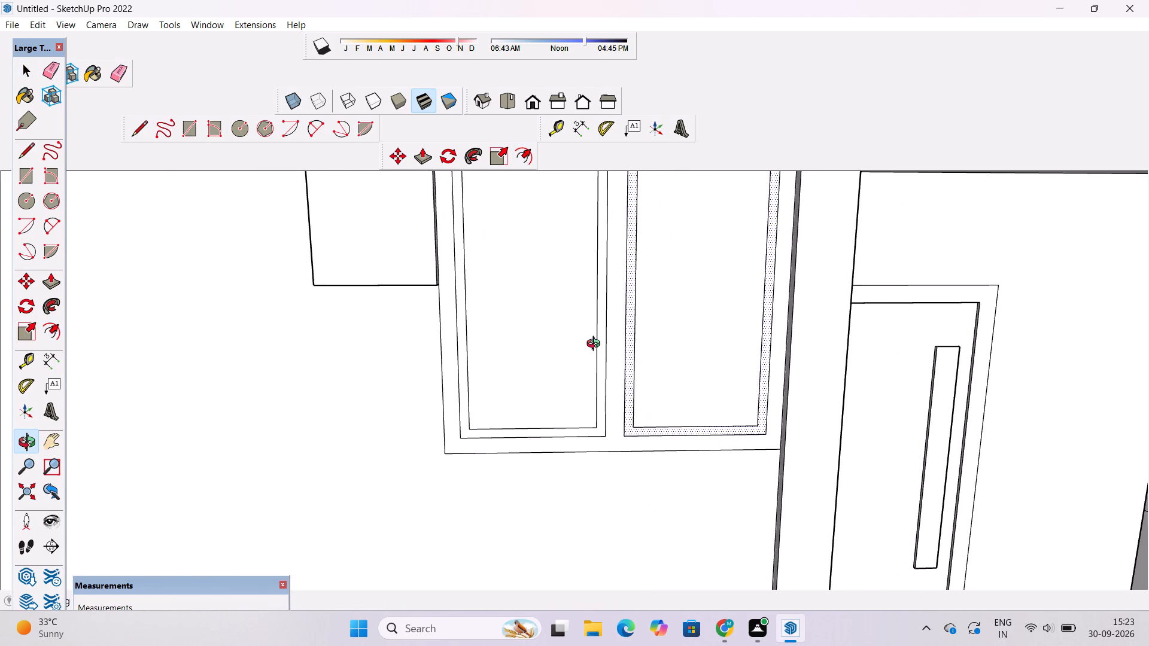
{"action": "scroll", "coordinate": [595, 345], "scroll_direction": "up", "scroll_amount": 2}
{"action": "left_click_drag", "start_coordinate": [599, 353], "coordinate": [536, 364]}
{"action": "scroll", "coordinate": [536, 364], "scroll_direction": "down", "scroll_amount": 4}
{"action": "left_click_drag", "start_coordinate": [535, 368], "coordinate": [512, 385], "text": "shift"}
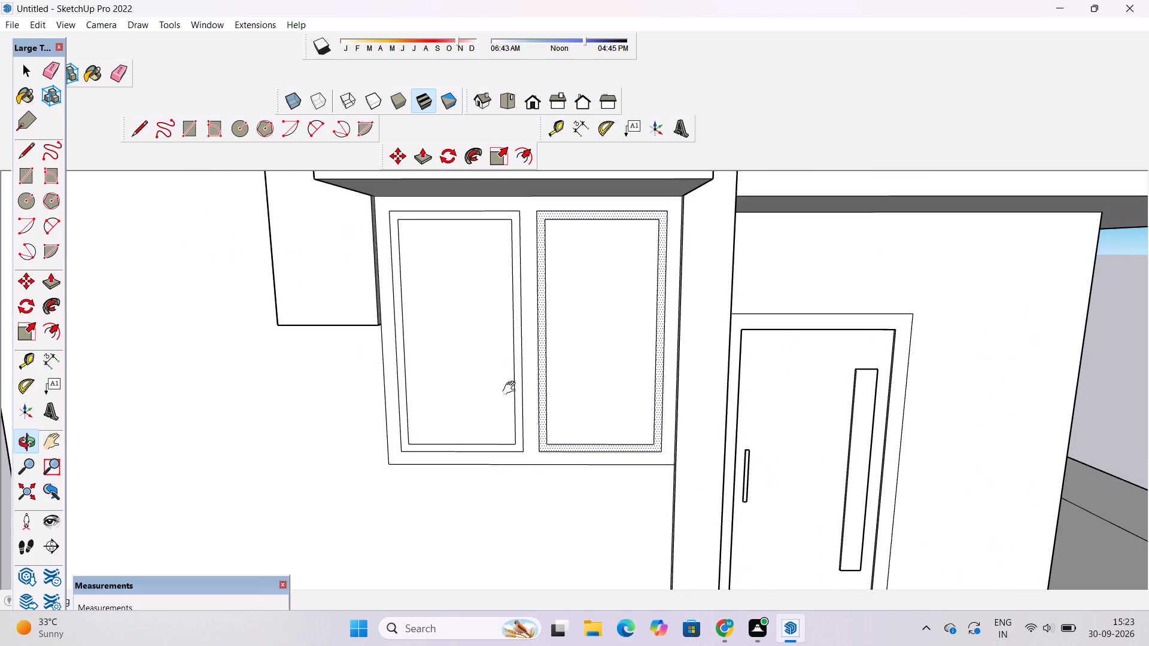
{"action": "left_click_drag", "start_coordinate": [546, 360], "coordinate": [513, 404], "text": "shift"}
{"action": "scroll", "coordinate": [503, 278], "scroll_direction": "up", "scroll_amount": 7}
{"action": "key", "text": "l"}
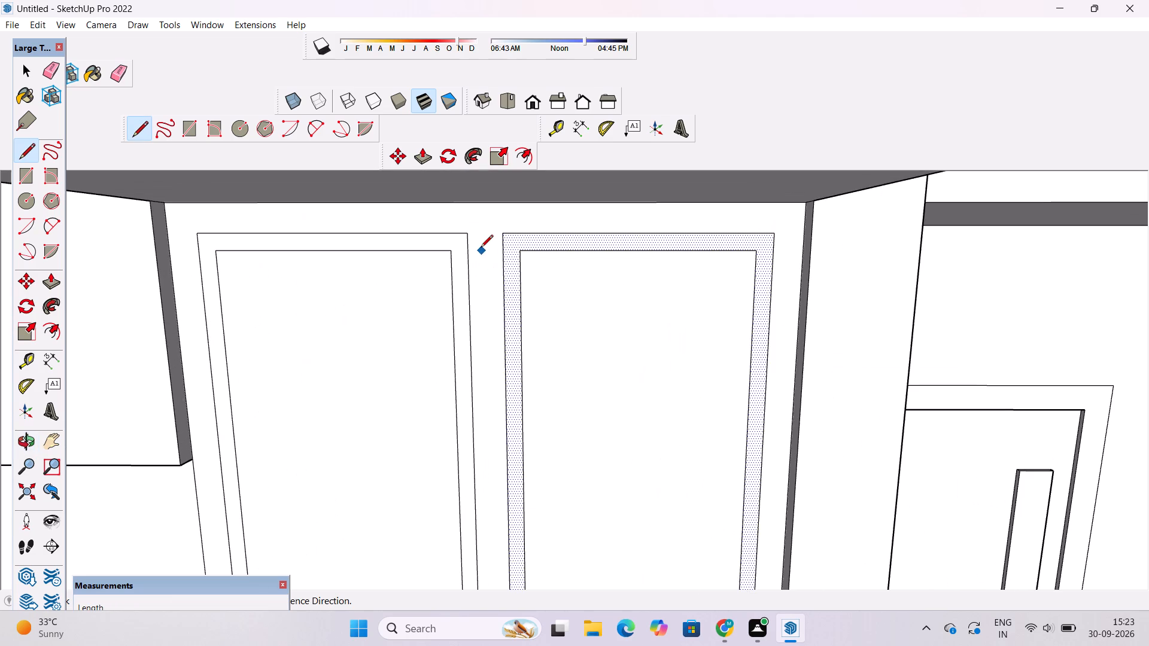
{"action": "left_click", "coordinate": [467, 235]}
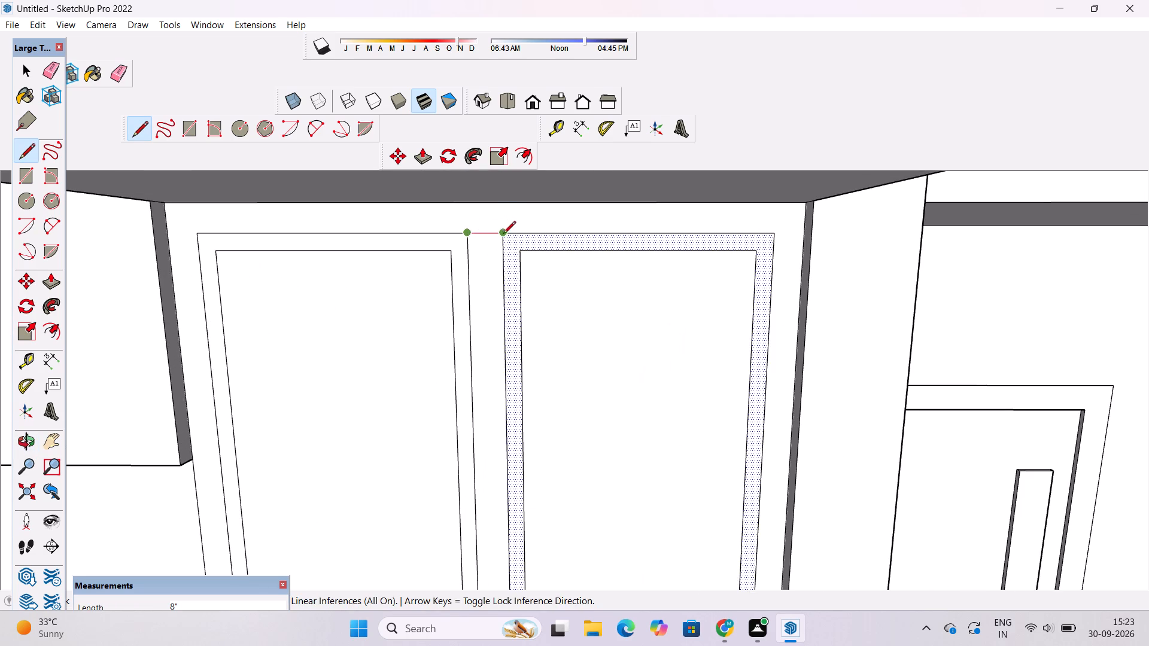
{"action": "left_click", "coordinate": [503, 234]}
{"action": "scroll", "coordinate": [507, 206], "scroll_direction": "down", "scroll_amount": 11}
{"action": "scroll", "coordinate": [516, 380], "scroll_direction": "up", "scroll_amount": 13}
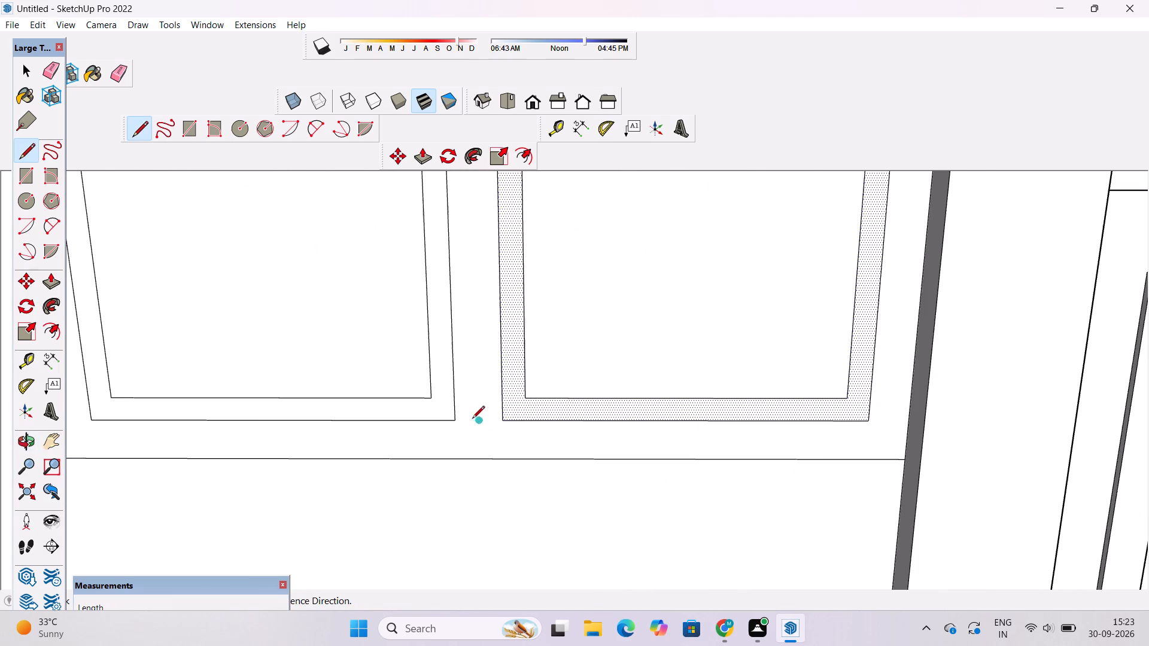
{"action": "left_click", "coordinate": [454, 422]}
{"action": "left_click", "coordinate": [507, 421]}
{"action": "key", "text": "space"}
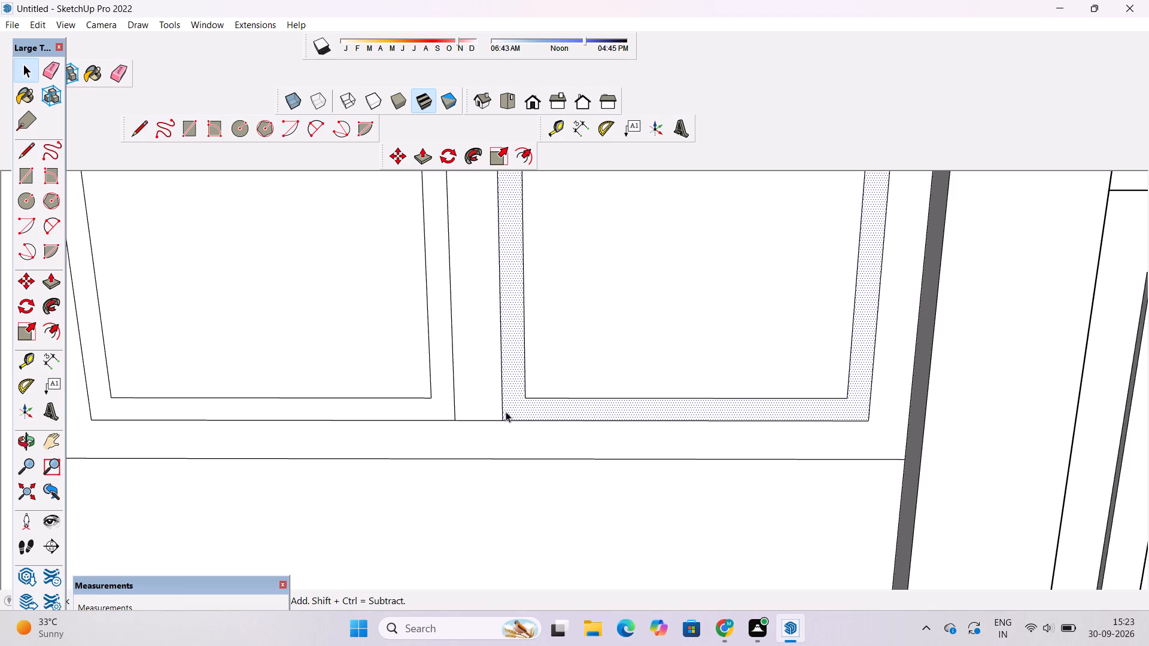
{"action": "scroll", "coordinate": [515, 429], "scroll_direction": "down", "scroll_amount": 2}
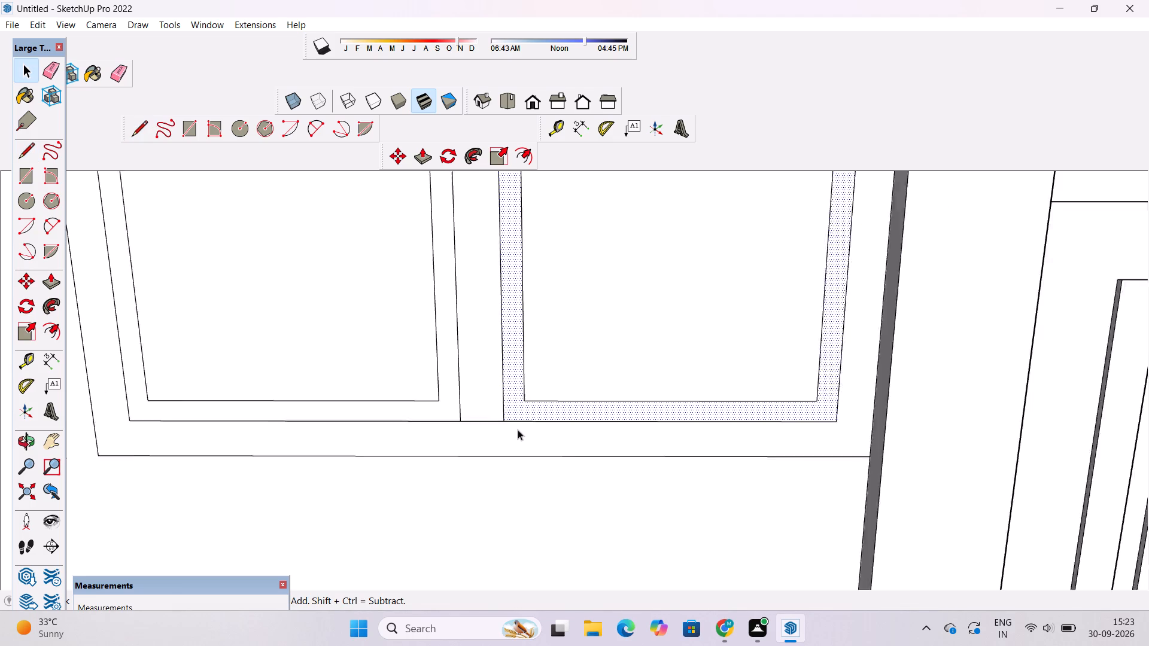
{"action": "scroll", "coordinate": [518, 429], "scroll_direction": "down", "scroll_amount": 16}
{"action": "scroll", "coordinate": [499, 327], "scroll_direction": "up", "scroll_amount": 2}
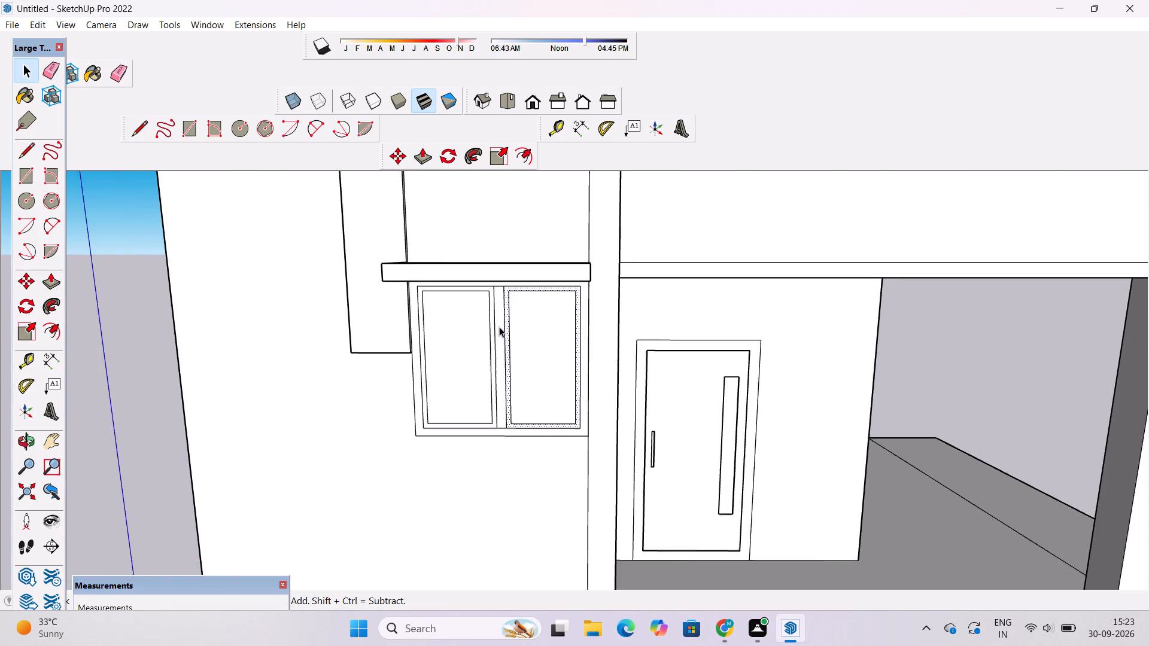
Examine the two-pane window and its sunshade from the front, sides, above and below, along with the overall facade.
{"action": "scroll", "coordinate": [499, 327], "scroll_direction": "up", "scroll_amount": 2}
{"action": "key", "text": "o"}
{"action": "scroll", "coordinate": [482, 391], "scroll_direction": "down", "scroll_amount": 5}
{"action": "left_click_drag", "start_coordinate": [487, 419], "coordinate": [593, 301]}
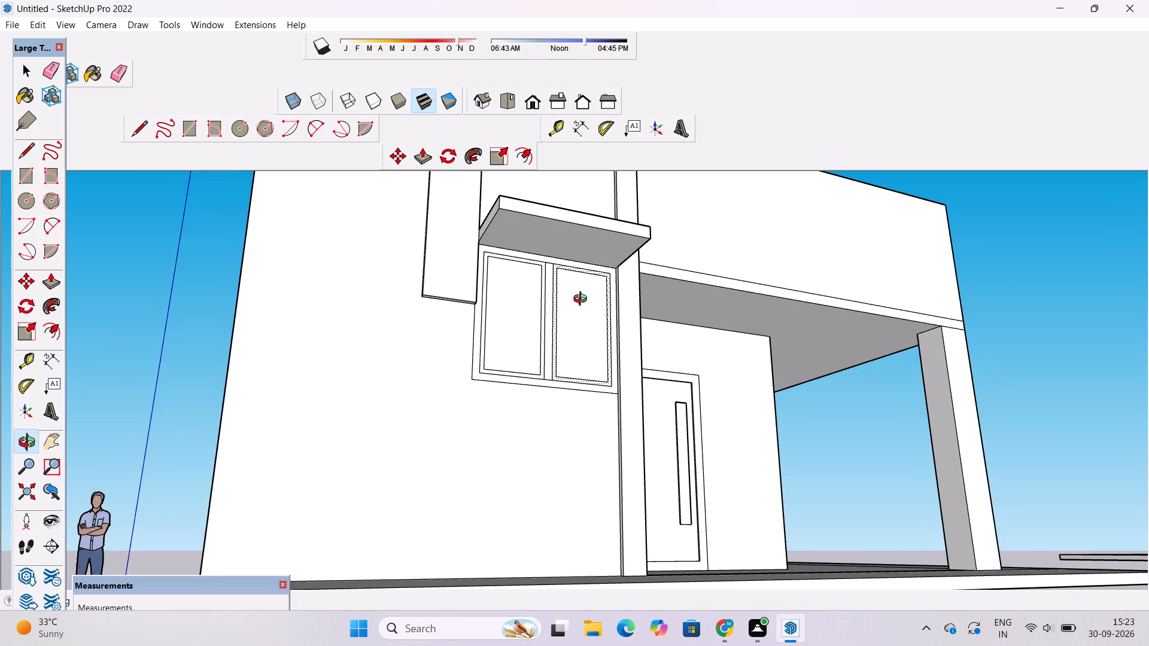
{"action": "scroll", "coordinate": [567, 305], "scroll_direction": "up", "scroll_amount": 3}
{"action": "left_click_drag", "start_coordinate": [564, 304], "coordinate": [474, 370], "text": "shift"}
{"action": "left_click_drag", "start_coordinate": [472, 379], "coordinate": [345, 431]}
{"action": "scroll", "coordinate": [341, 422], "scroll_direction": "down", "scroll_amount": 5}
{"action": "left_click_drag", "start_coordinate": [341, 424], "coordinate": [460, 410], "text": "shift"}
{"action": "scroll", "coordinate": [486, 362], "scroll_direction": "up", "scroll_amount": 6}
{"action": "left_click_drag", "start_coordinate": [679, 339], "coordinate": [530, 488]}
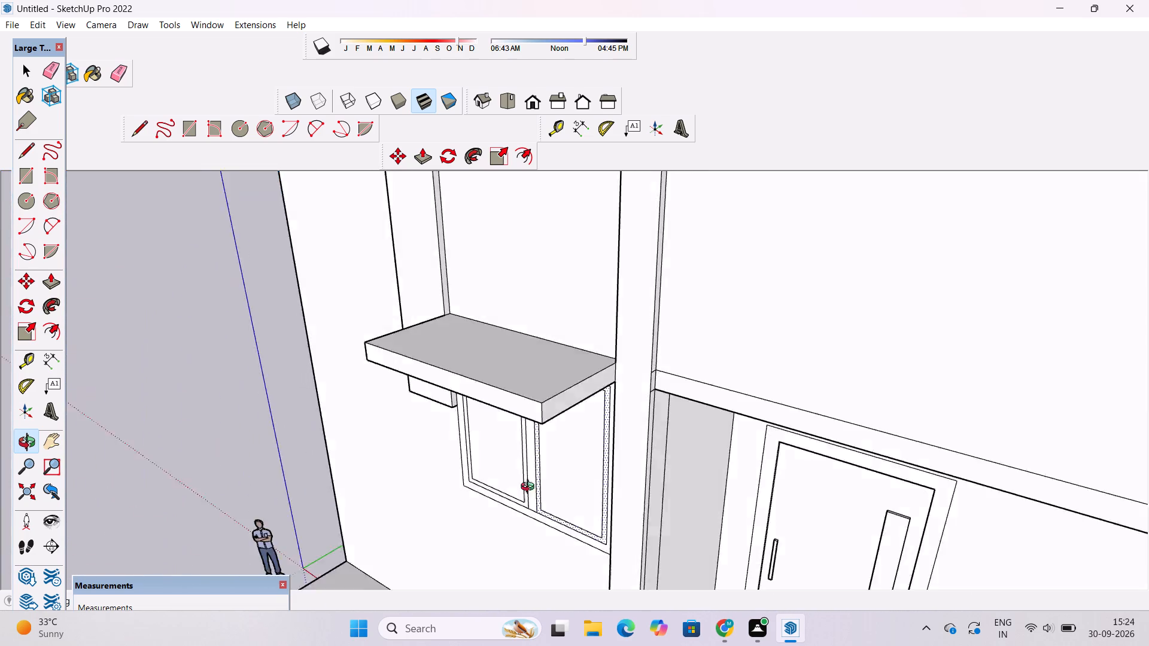
{"action": "left_click_drag", "start_coordinate": [530, 488], "coordinate": [963, 374]}
{"action": "left_click_drag", "start_coordinate": [867, 395], "coordinate": [831, 410]}
{"action": "scroll", "coordinate": [805, 389], "scroll_direction": "down", "scroll_amount": 5}
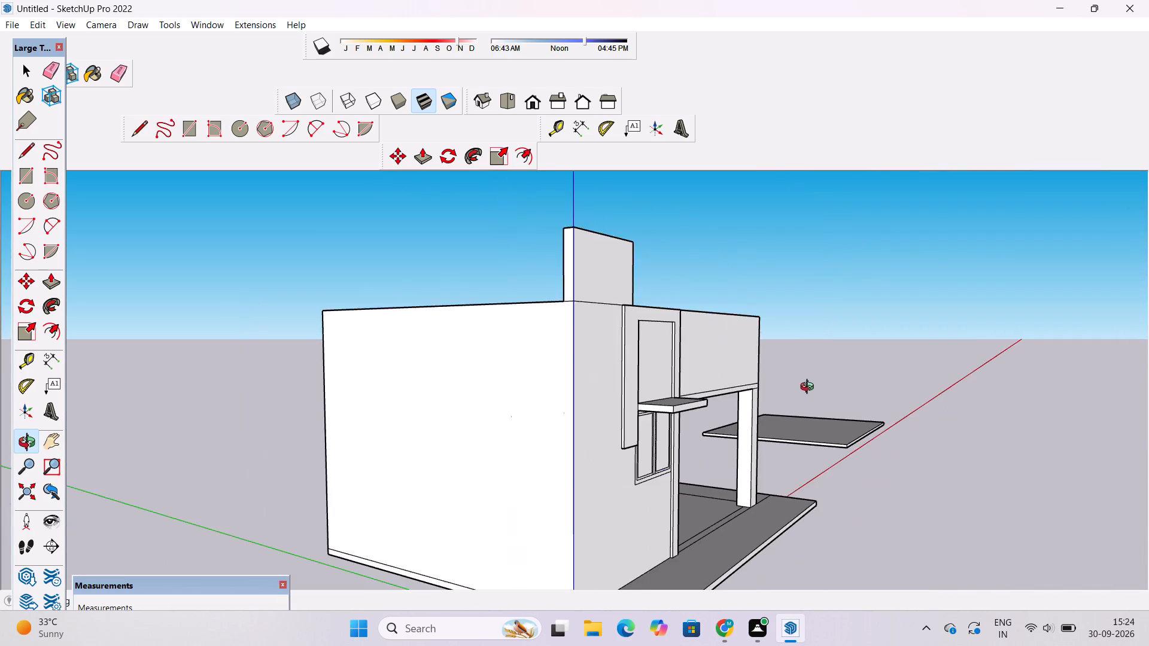
{"action": "left_click_drag", "start_coordinate": [840, 373], "coordinate": [624, 341]}
{"action": "scroll", "coordinate": [613, 321], "scroll_direction": "up", "scroll_amount": 2}
{"action": "left_click_drag", "start_coordinate": [613, 321], "coordinate": [606, 499], "text": "shift"}
{"action": "scroll", "coordinate": [601, 484], "scroll_direction": "up", "scroll_amount": 5}
{"action": "scroll", "coordinate": [587, 456], "scroll_direction": "down", "scroll_amount": 3}
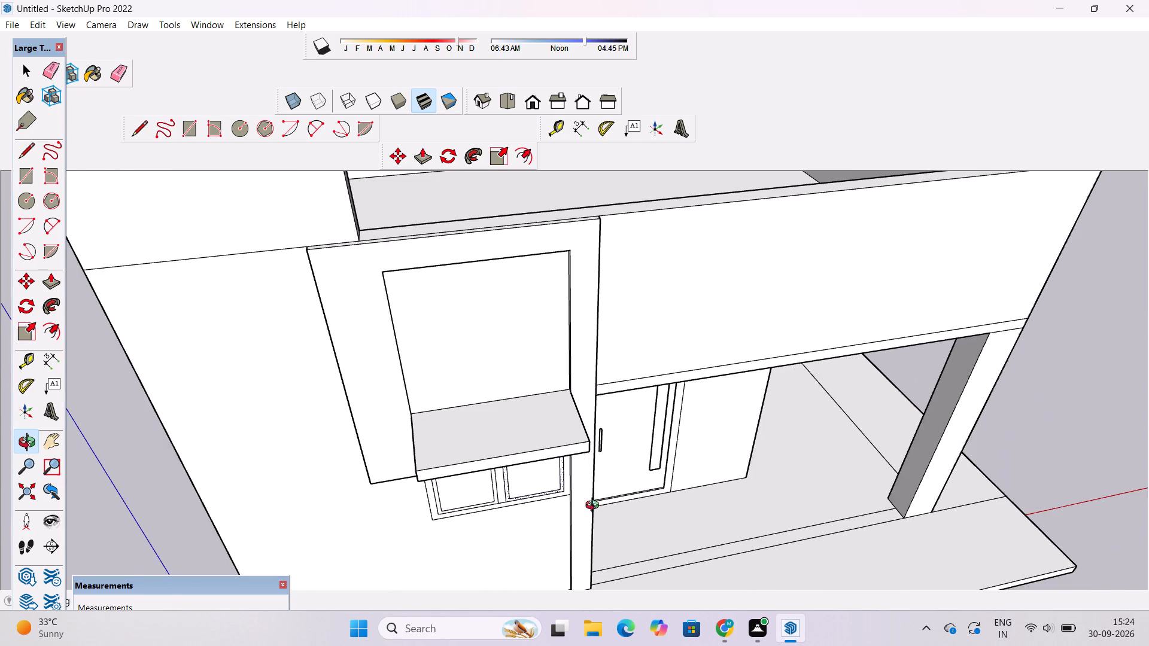
{"action": "left_click_drag", "start_coordinate": [591, 482], "coordinate": [558, 365]}
{"action": "scroll", "coordinate": [558, 364], "scroll_direction": "down", "scroll_amount": 4}
{"action": "left_click_drag", "start_coordinate": [564, 397], "coordinate": [506, 382]}
{"action": "scroll", "coordinate": [493, 389], "scroll_direction": "down", "scroll_amount": 3}
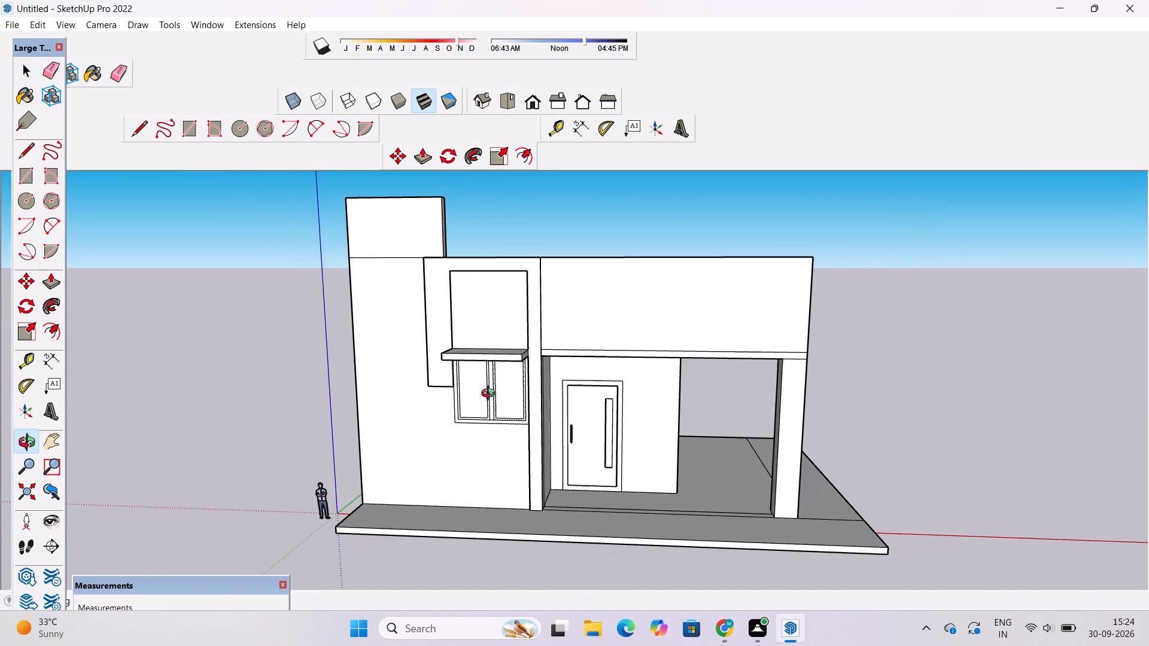
{"action": "scroll", "coordinate": [491, 395], "scroll_direction": "up", "scroll_amount": 8}
{"action": "left_click_drag", "start_coordinate": [491, 406], "coordinate": [501, 351]}
{"action": "scroll", "coordinate": [511, 318], "scroll_direction": "up", "scroll_amount": 4}
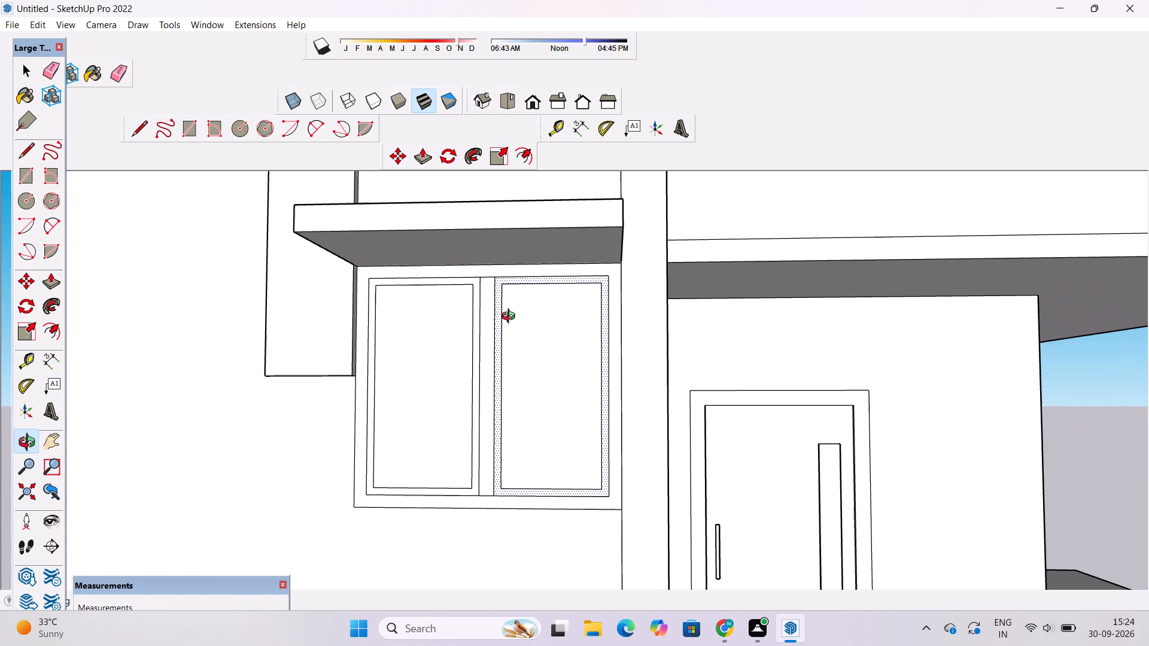
{"action": "left_click_drag", "start_coordinate": [509, 314], "coordinate": [565, 316], "text": "shift"}
{"action": "scroll", "coordinate": [566, 319], "scroll_direction": "up", "scroll_amount": 2}
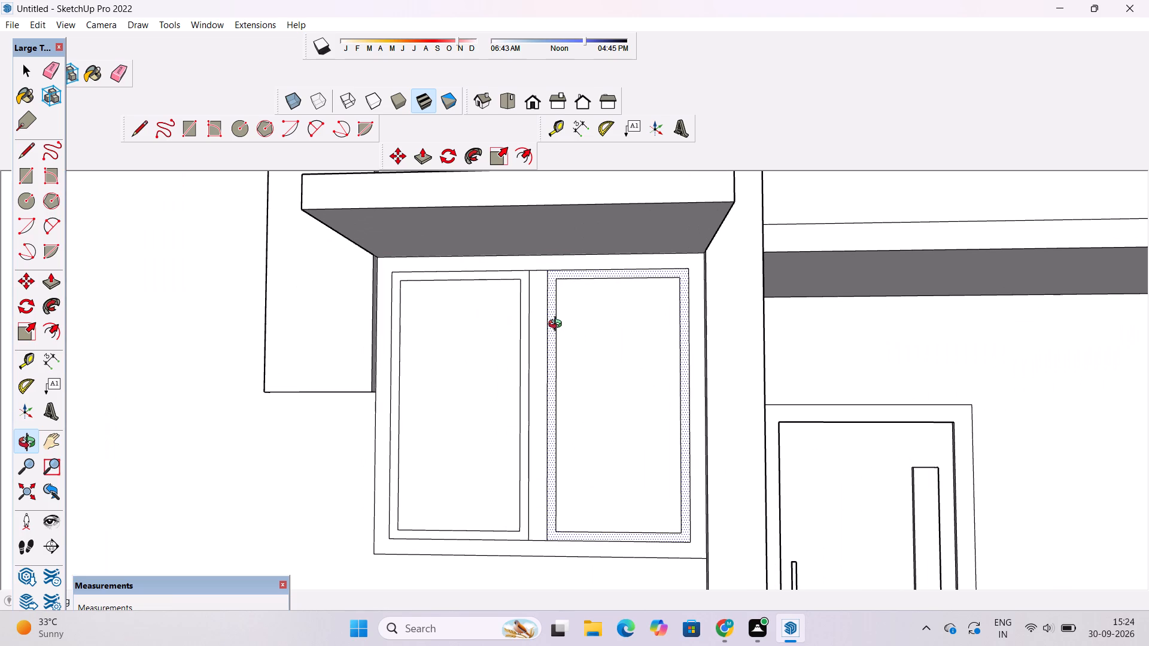
{"action": "scroll", "coordinate": [553, 330], "scroll_direction": "down", "scroll_amount": 4}
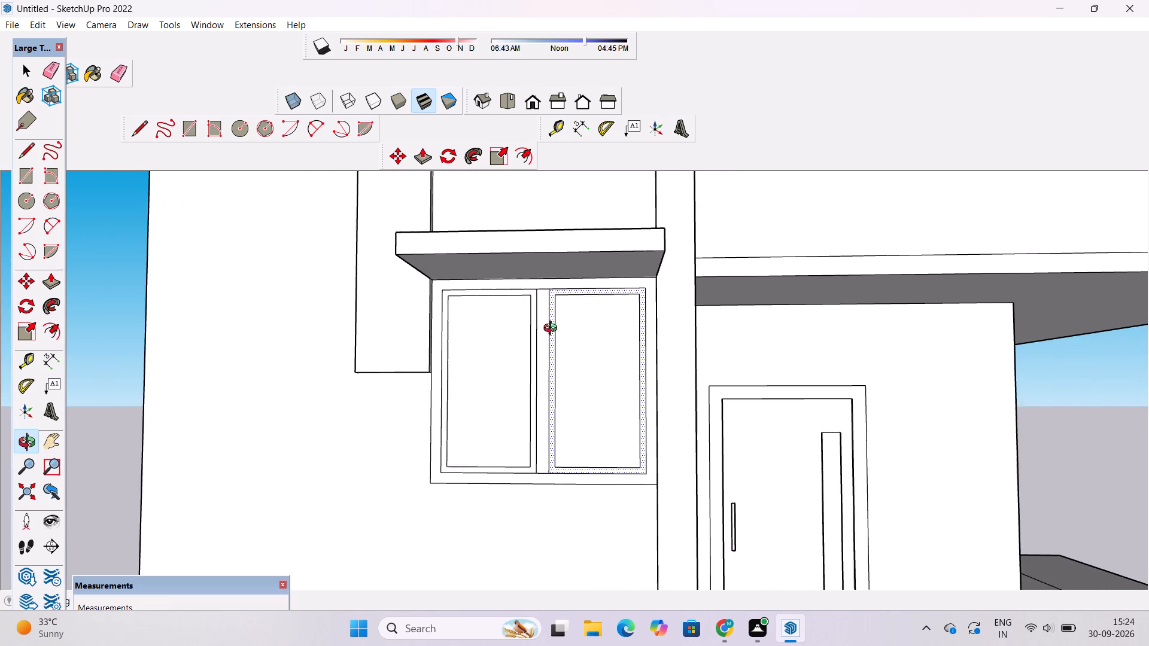
{"action": "left_click_drag", "start_coordinate": [553, 336], "coordinate": [563, 412]}
{"action": "left_click_drag", "start_coordinate": [563, 412], "coordinate": [567, 381], "text": "shift"}
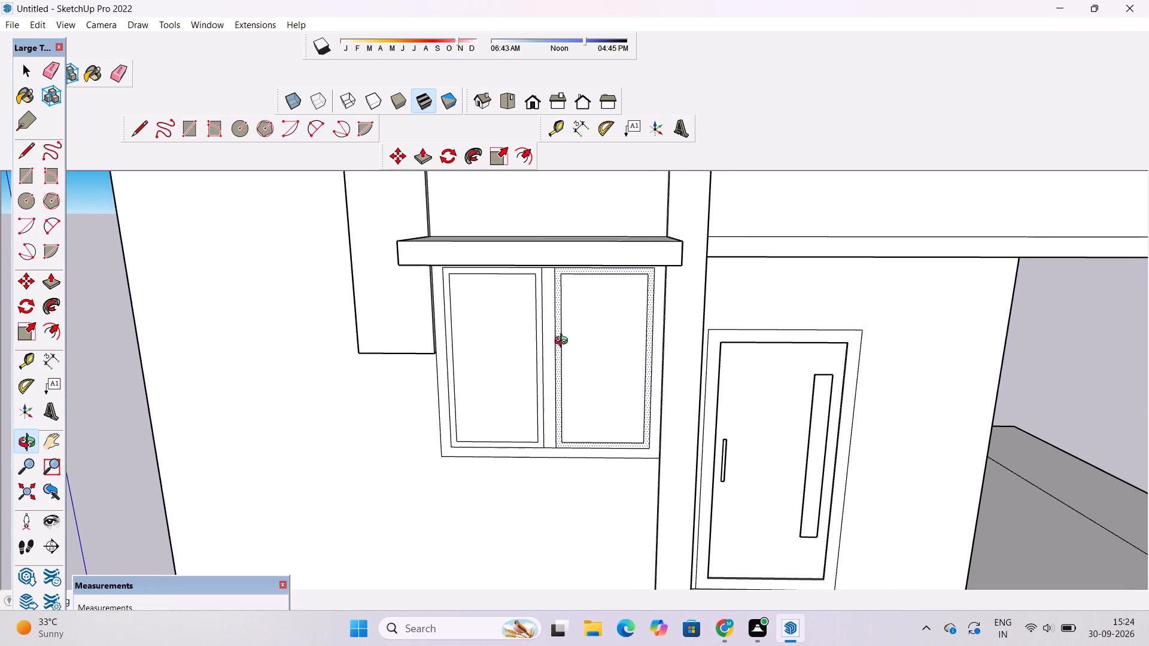
Push/Pull the inner glass faces of both window panes inward by 2" to recess them within their sash borders.
{"action": "scroll", "coordinate": [549, 317], "scroll_direction": "up", "scroll_amount": 4}
{"action": "scroll", "coordinate": [543, 339], "scroll_direction": "up", "scroll_amount": 4, "text": "shift"}
{"action": "key", "text": "space"}
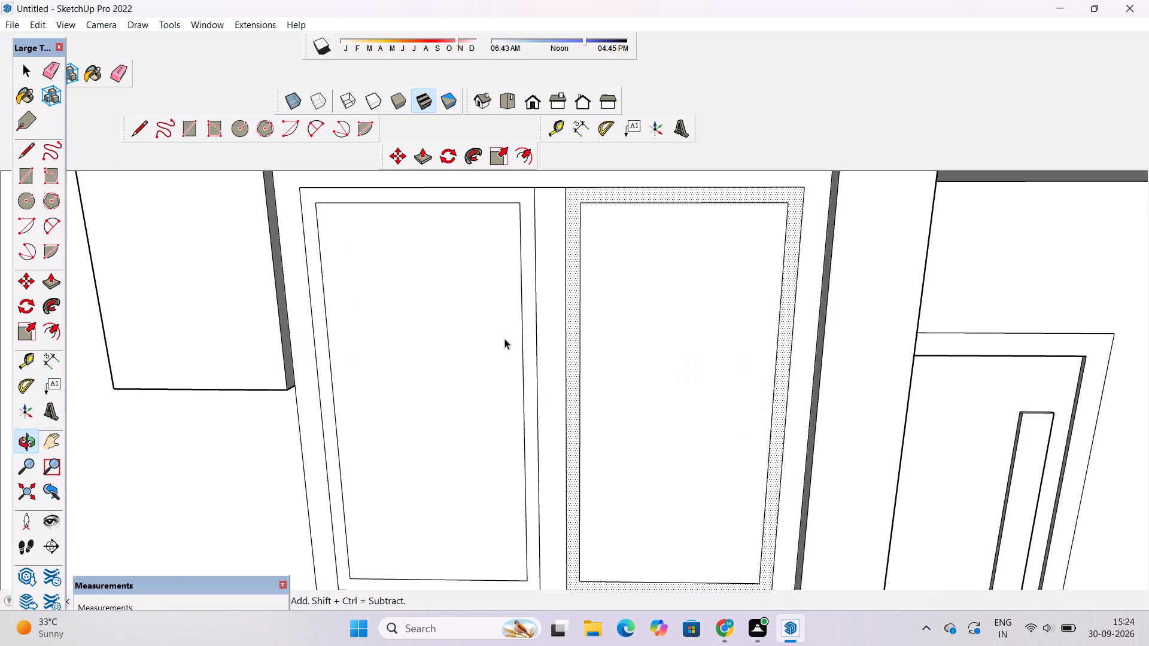
{"action": "left_click", "coordinate": [497, 340]}
{"action": "key", "text": "p"}
{"action": "left_click", "coordinate": [497, 340]}
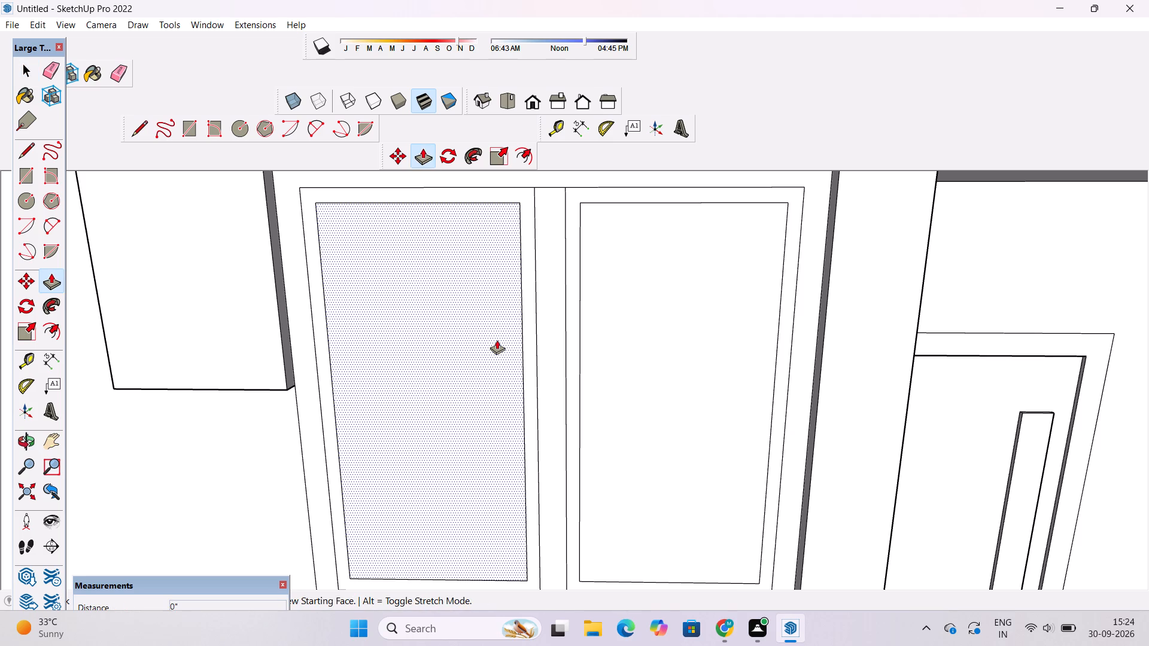
{"action": "type", "text": "2\""}
{"action": "key", "text": "Return"}
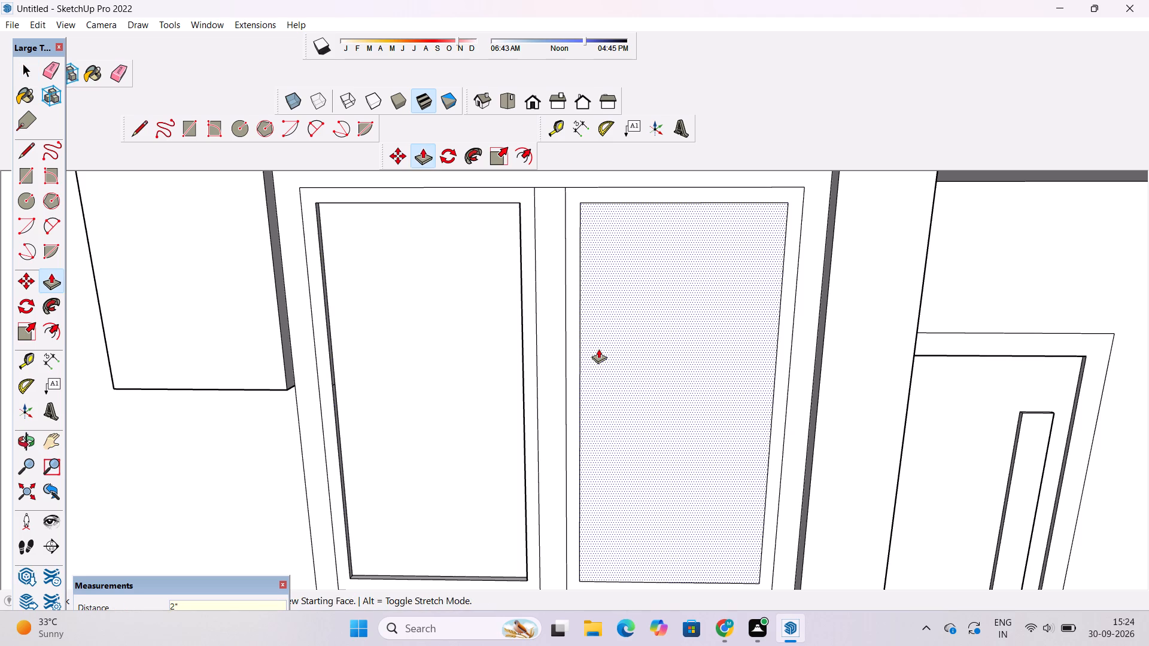
{"action": "left_click", "coordinate": [603, 341]}
{"action": "left_click", "coordinate": [445, 270]}
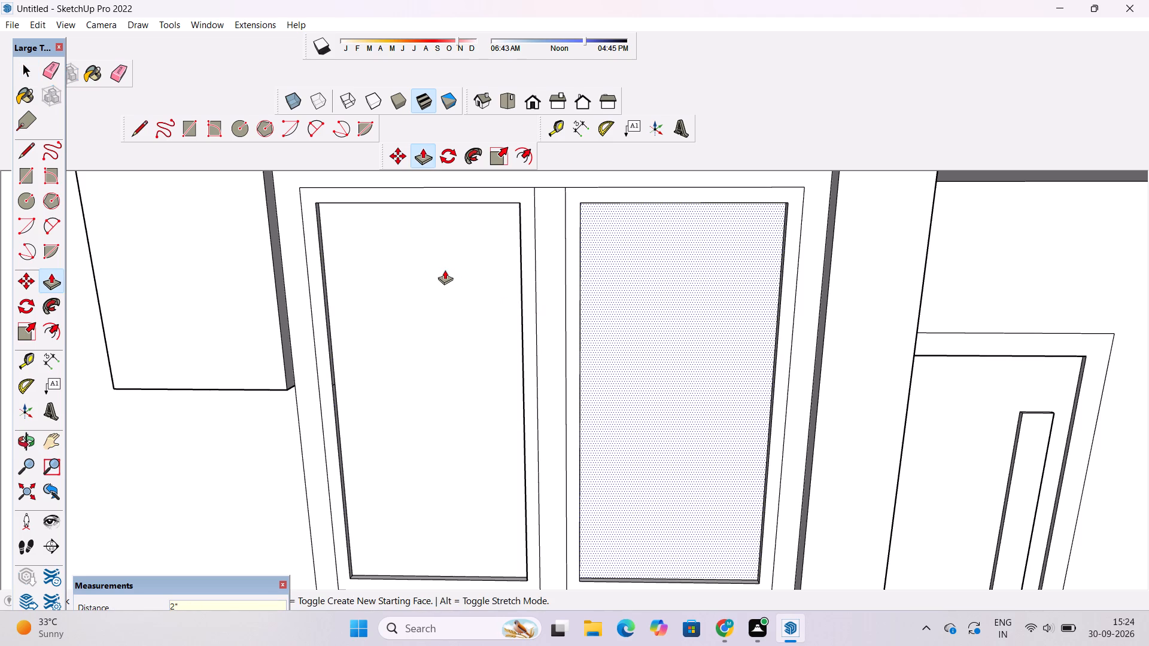
Examine the recessed window panes from both sides and the whole building from the front and above.
{"action": "key", "text": "o"}
{"action": "scroll", "coordinate": [445, 270], "scroll_direction": "down", "scroll_amount": 3}
{"action": "scroll", "coordinate": [445, 270], "scroll_direction": "up", "scroll_amount": 1}
{"action": "scroll", "coordinate": [445, 270], "scroll_direction": "down", "scroll_amount": 3}
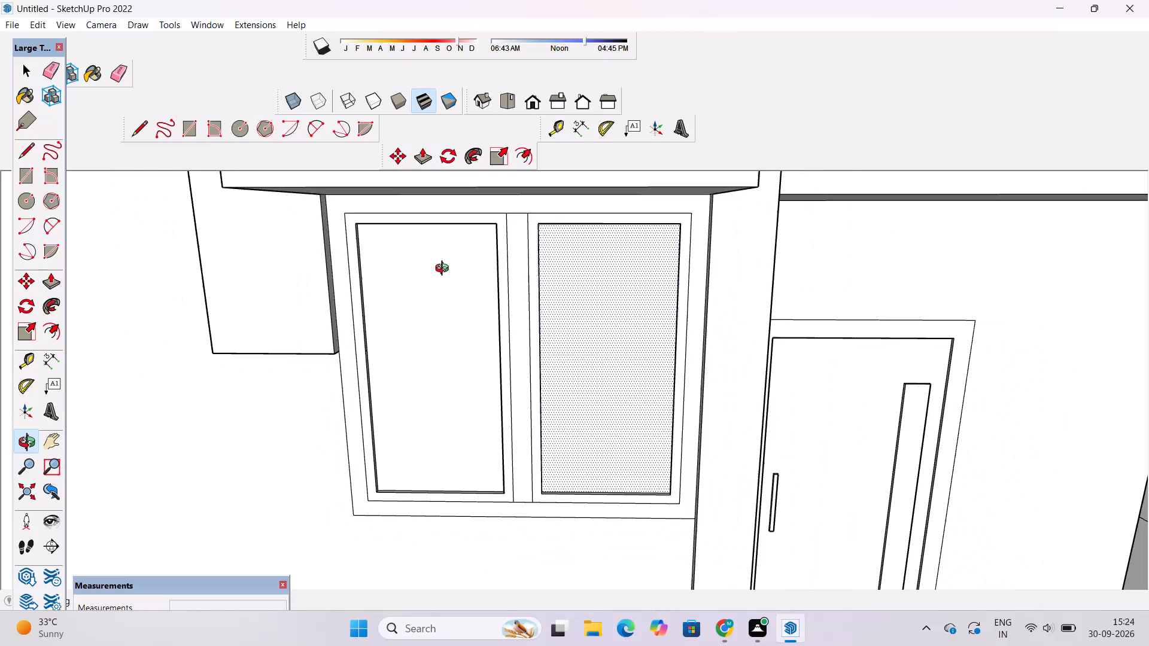
{"action": "scroll", "coordinate": [445, 270], "scroll_direction": "down", "scroll_amount": 5}
{"action": "left_click_drag", "start_coordinate": [430, 306], "coordinate": [667, 253]}
{"action": "scroll", "coordinate": [583, 273], "scroll_direction": "up", "scroll_amount": 5}
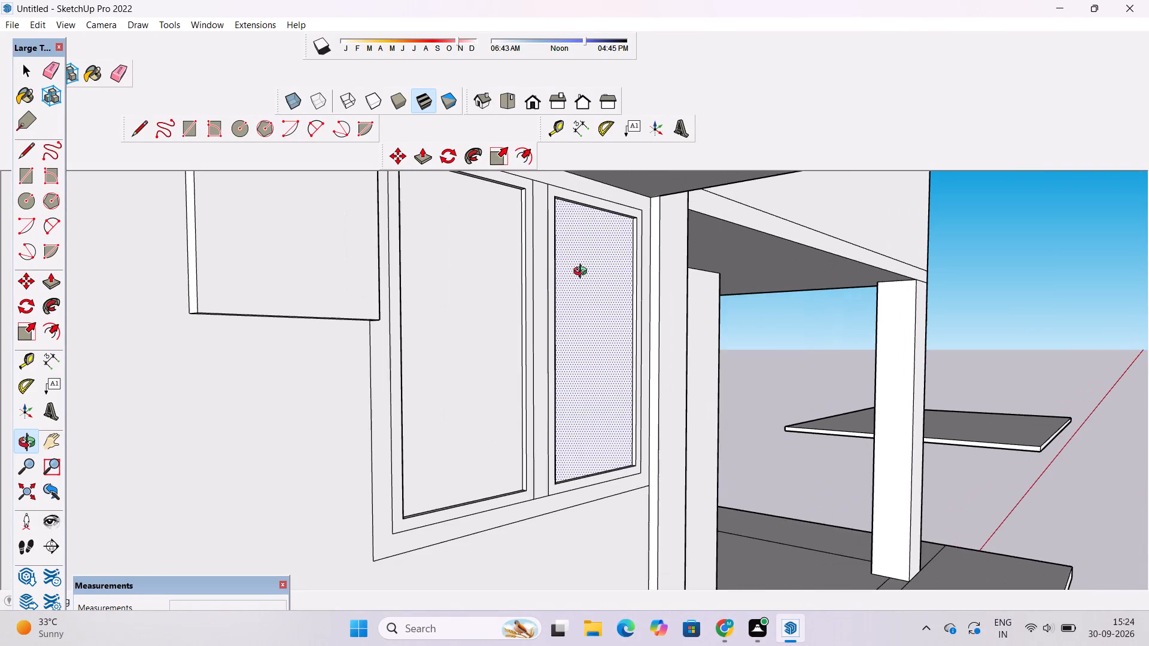
{"action": "left_click_drag", "start_coordinate": [616, 263], "coordinate": [291, 325]}
{"action": "scroll", "coordinate": [322, 318], "scroll_direction": "down", "scroll_amount": 6}
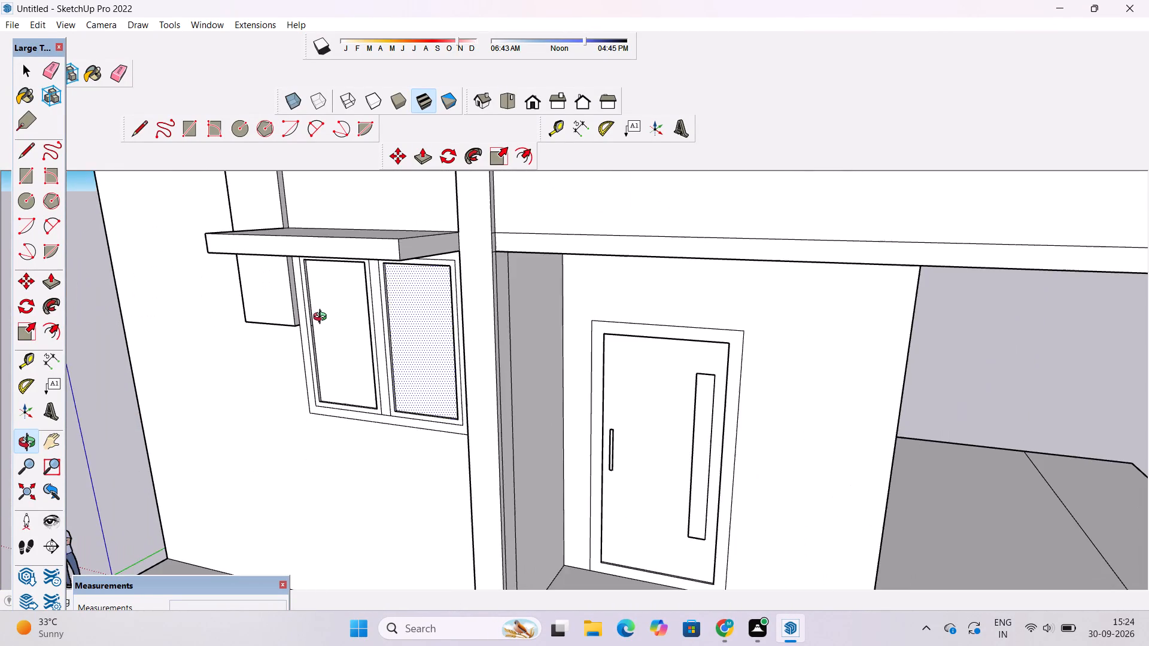
{"action": "scroll", "coordinate": [326, 314], "scroll_direction": "down", "scroll_amount": 4}
{"action": "left_click_drag", "start_coordinate": [356, 374], "coordinate": [474, 306]}
{"action": "left_click_drag", "start_coordinate": [406, 337], "coordinate": [547, 340], "text": "shift"}
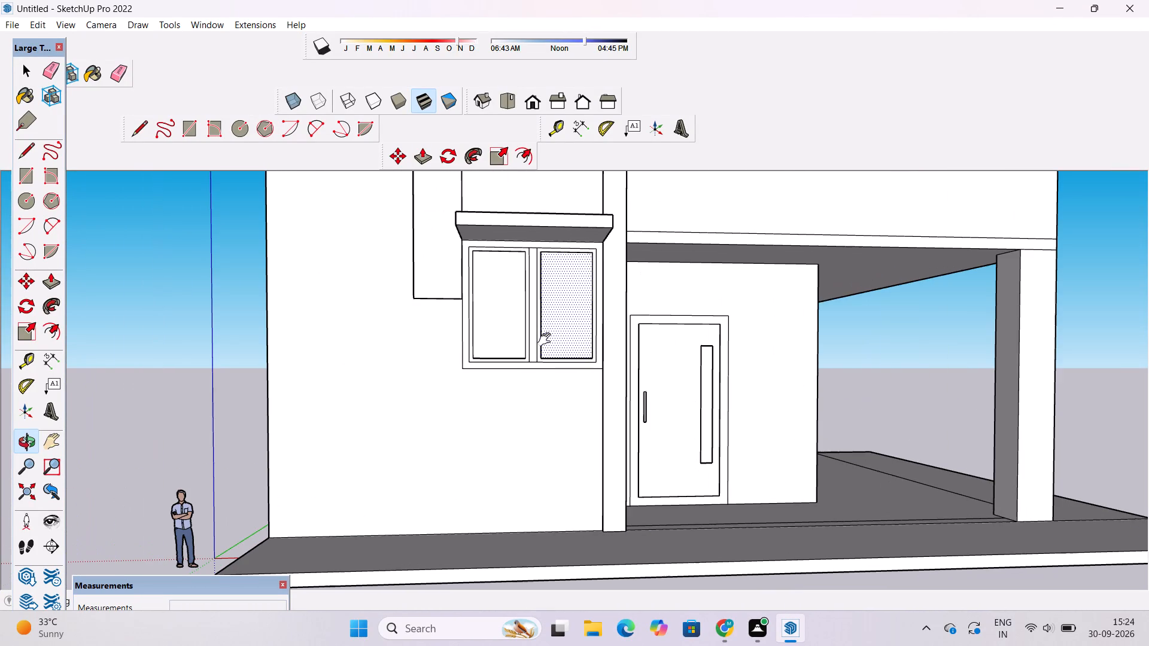
{"action": "left_click_drag", "start_coordinate": [548, 340], "coordinate": [548, 376], "text": "shift"}
{"action": "left_click_drag", "start_coordinate": [548, 379], "coordinate": [543, 389]}
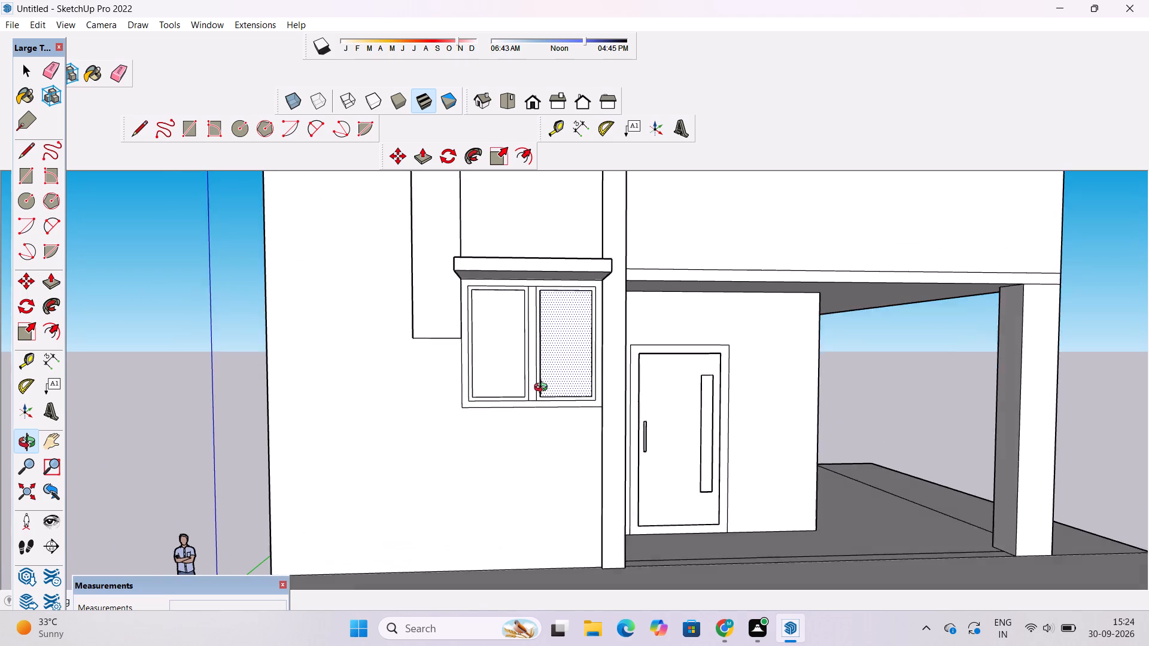
{"action": "left_click_drag", "start_coordinate": [543, 389], "coordinate": [503, 402]}
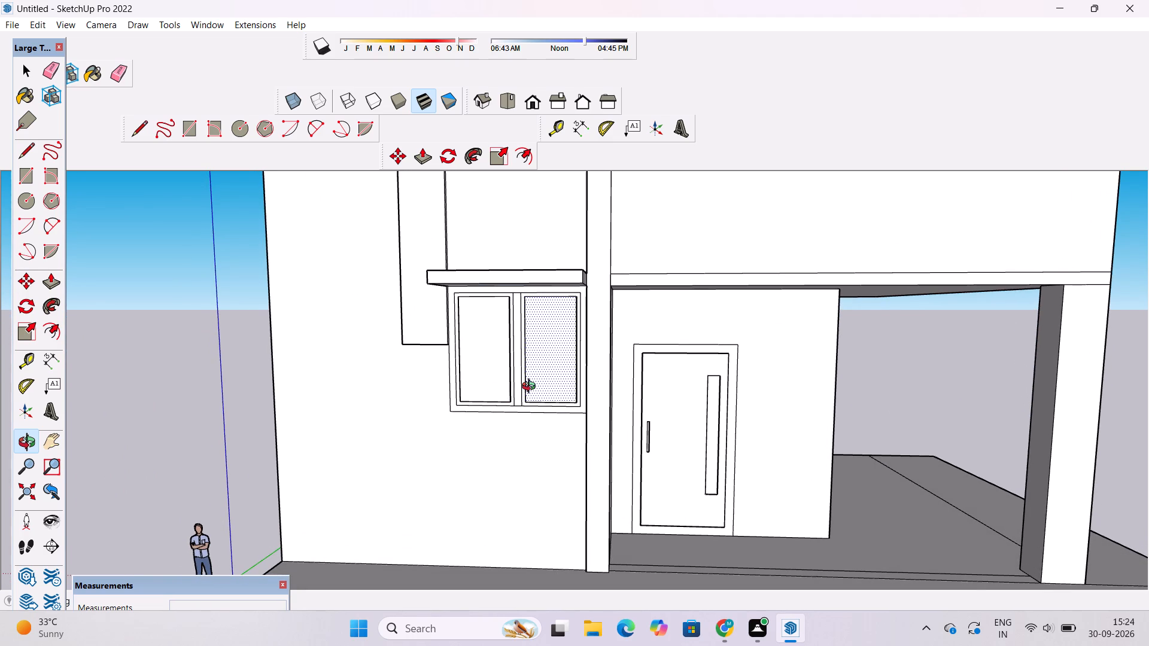
{"action": "left_click_drag", "start_coordinate": [543, 382], "coordinate": [560, 422]}
{"action": "scroll", "coordinate": [558, 403], "scroll_direction": "down", "scroll_amount": 7}
{"action": "left_click_drag", "start_coordinate": [501, 450], "coordinate": [594, 490]}
{"action": "left_click_drag", "start_coordinate": [516, 453], "coordinate": [481, 401], "text": "shift"}
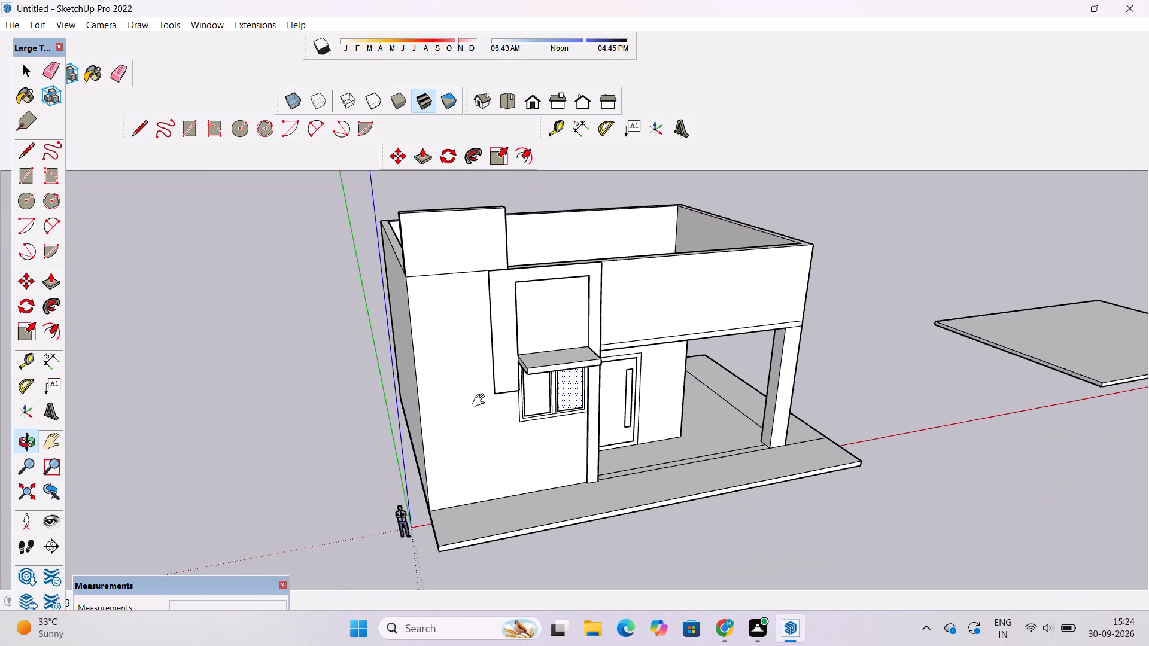
{"action": "left_click_drag", "start_coordinate": [481, 401], "coordinate": [458, 363], "text": "shift"}
{"action": "left_click_drag", "start_coordinate": [460, 364], "coordinate": [402, 345]}
Move the detached flat slab about 131' along the red axis, farther away from the building.
{"action": "scroll", "coordinate": [402, 345], "scroll_direction": "down", "scroll_amount": 4}
{"action": "left_click_drag", "start_coordinate": [446, 347], "coordinate": [309, 347], "text": "shift"}
{"action": "key", "text": "space"}
{"action": "scroll", "coordinate": [493, 302], "scroll_direction": "down", "scroll_amount": 9}
{"action": "scroll", "coordinate": [698, 300], "scroll_direction": "up", "scroll_amount": 9}
{"action": "left_click", "coordinate": [691, 324]}
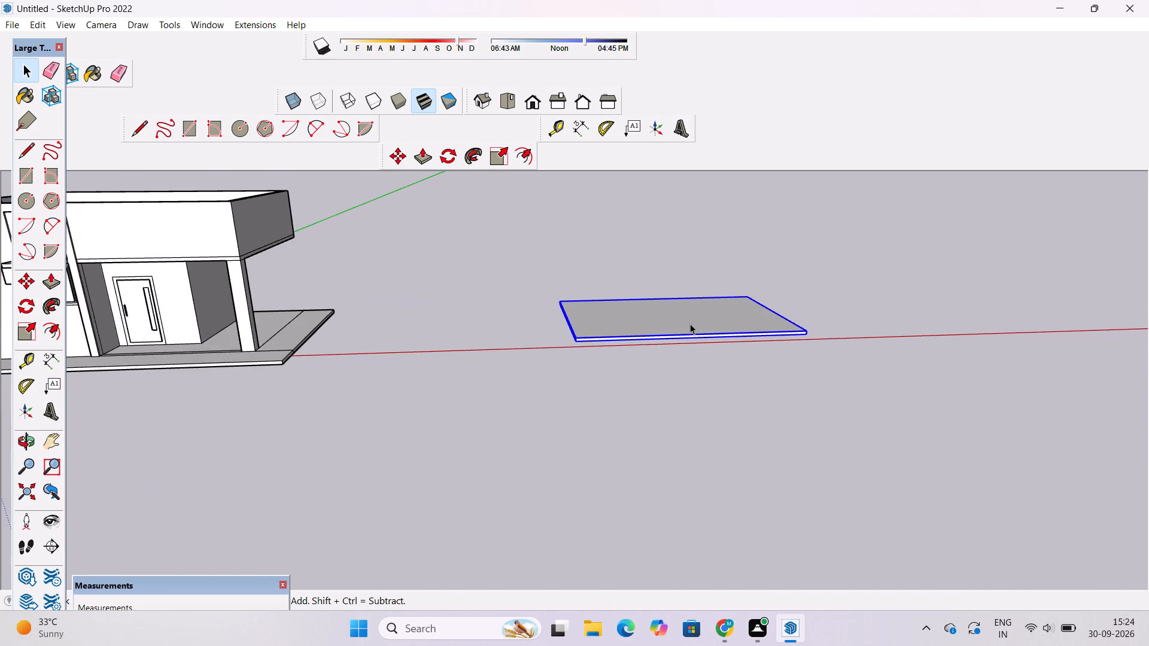
{"action": "key", "text": "m"}
{"action": "scroll", "coordinate": [689, 345], "scroll_direction": "up", "scroll_amount": 5}
{"action": "scroll", "coordinate": [616, 246], "scroll_direction": "down", "scroll_amount": 8}
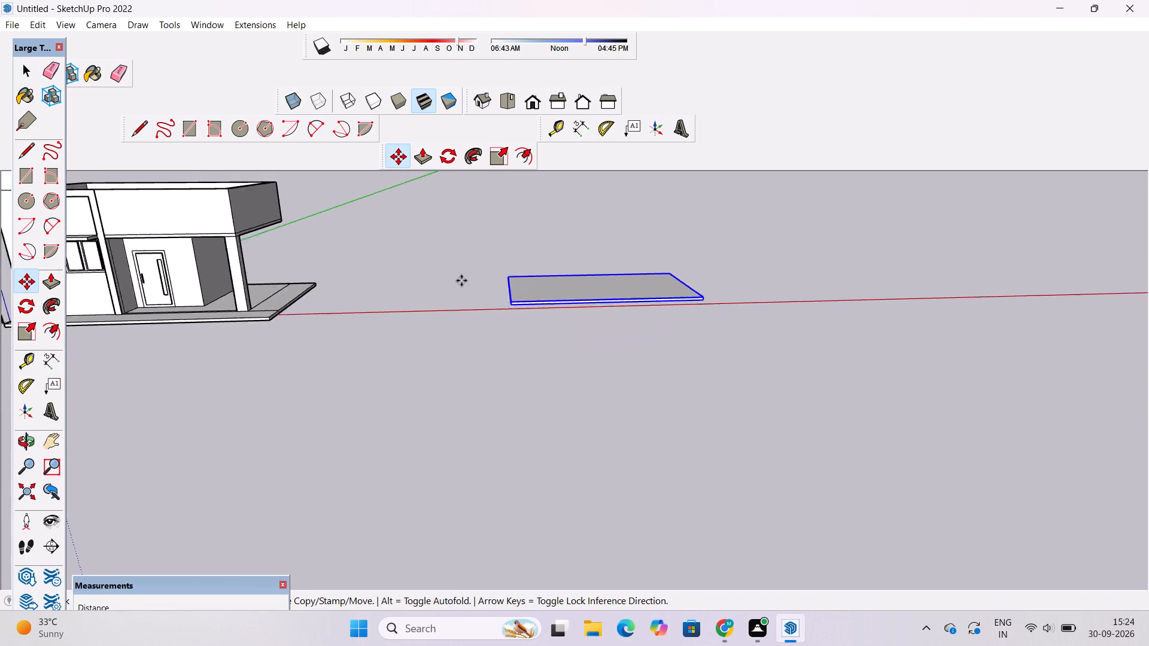
{"action": "scroll", "coordinate": [461, 281], "scroll_direction": "down", "scroll_amount": 1}
{"action": "scroll", "coordinate": [627, 297], "scroll_direction": "up", "scroll_amount": 18}
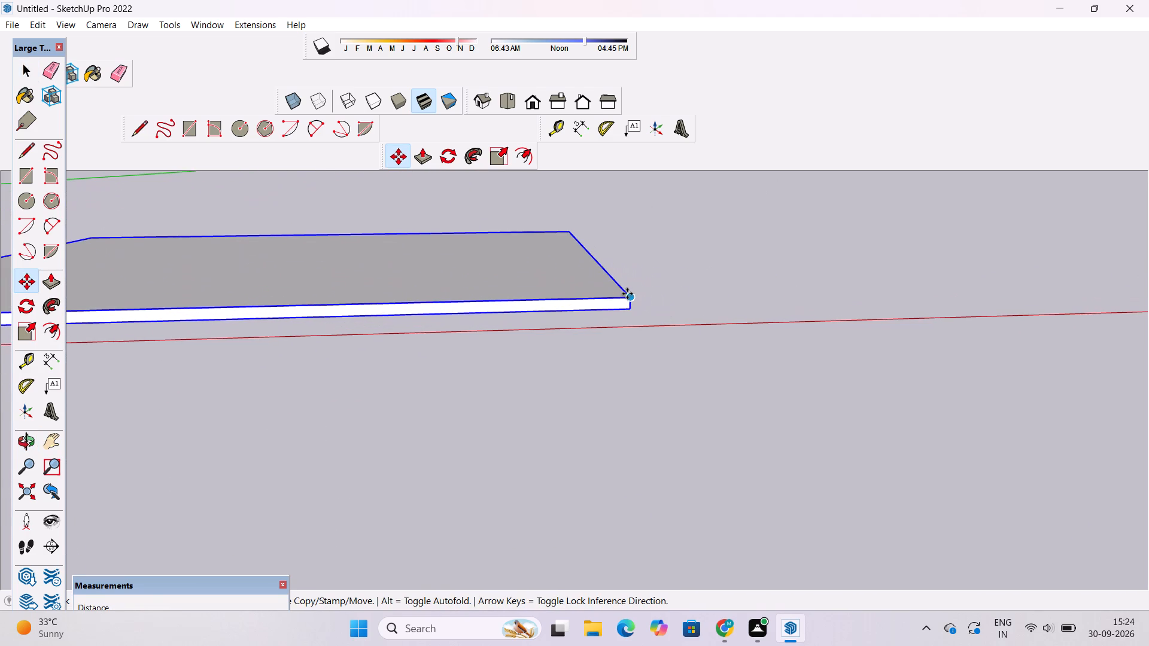
{"action": "left_click", "coordinate": [627, 298]}
{"action": "scroll", "coordinate": [627, 298], "scroll_direction": "down", "scroll_amount": 9}
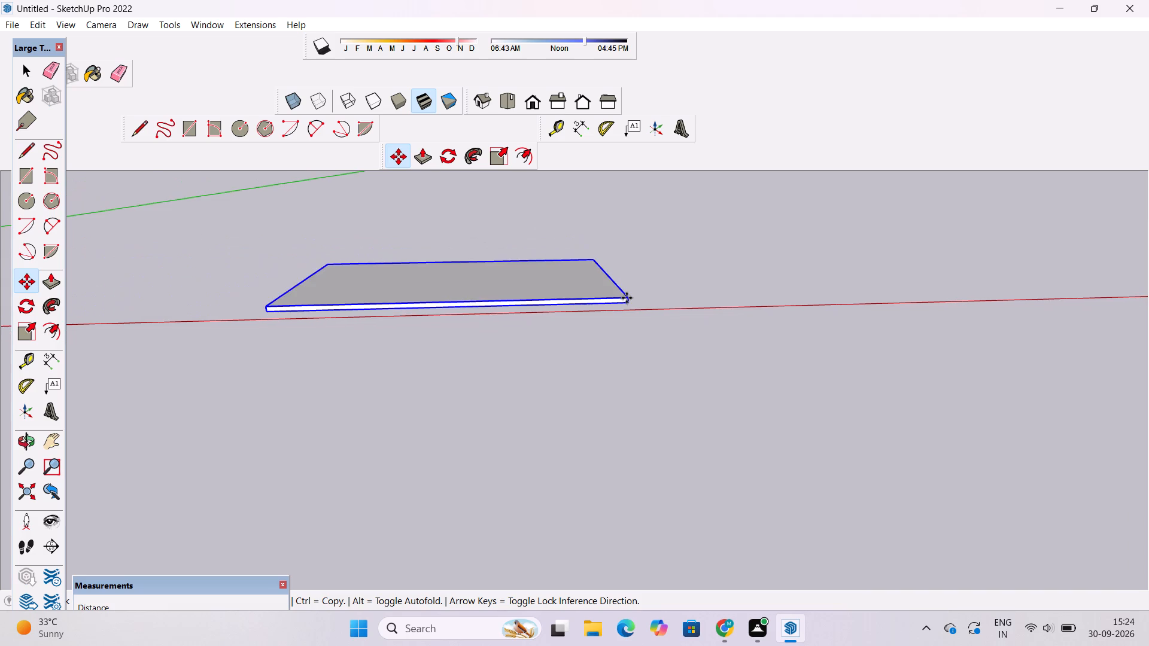
{"action": "scroll", "coordinate": [627, 298], "scroll_direction": "down", "scroll_amount": 5}
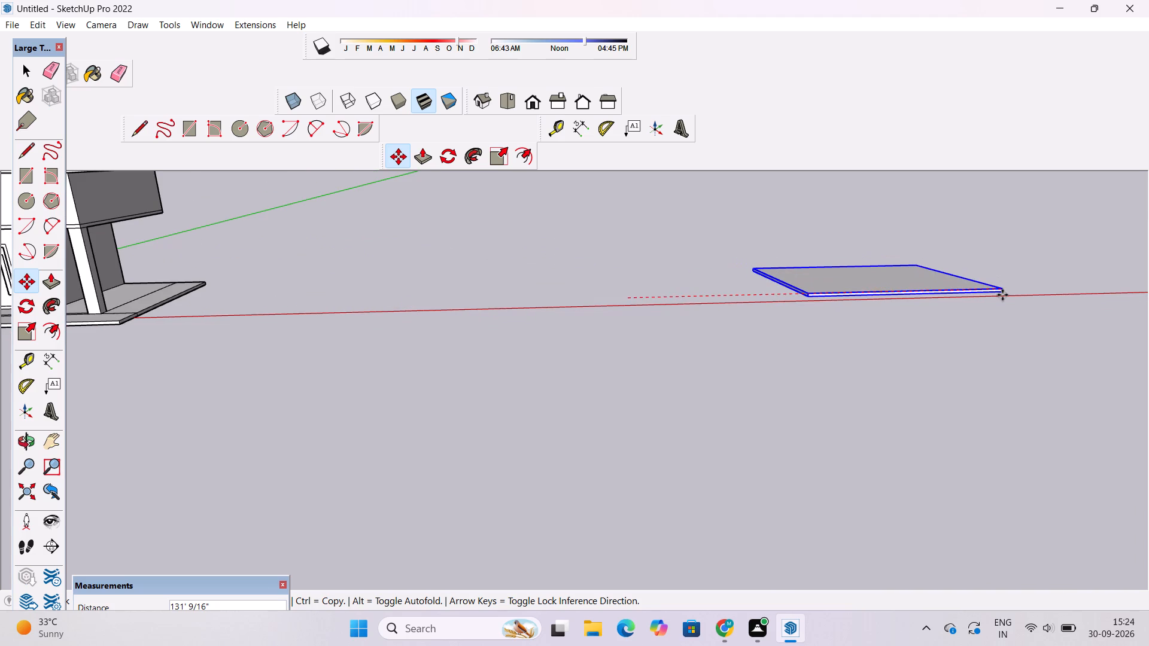
{"action": "left_click", "coordinate": [1002, 295]}
{"action": "key", "text": "space"}
Examine the building and its spacing from the detached slab from the front and above.
{"action": "key", "text": "o"}
{"action": "scroll", "coordinate": [741, 236], "scroll_direction": "down", "scroll_amount": 11}
{"action": "left_click_drag", "start_coordinate": [736, 236], "coordinate": [742, 260]}
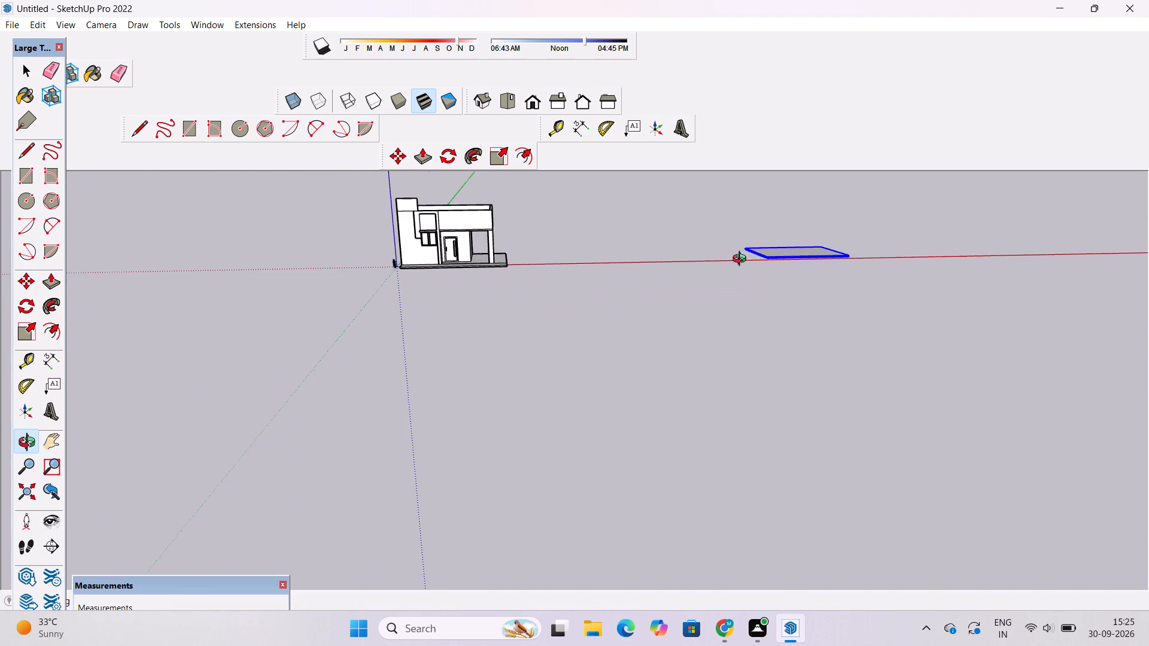
{"action": "left_click_drag", "start_coordinate": [742, 260], "coordinate": [756, 313]}
{"action": "scroll", "coordinate": [462, 281], "scroll_direction": "up", "scroll_amount": 5}
{"action": "left_click_drag", "start_coordinate": [451, 269], "coordinate": [594, 295], "text": "shift"}
{"action": "scroll", "coordinate": [560, 322], "scroll_direction": "up", "scroll_amount": 3}
{"action": "left_click_drag", "start_coordinate": [555, 304], "coordinate": [566, 376], "text": "shift"}
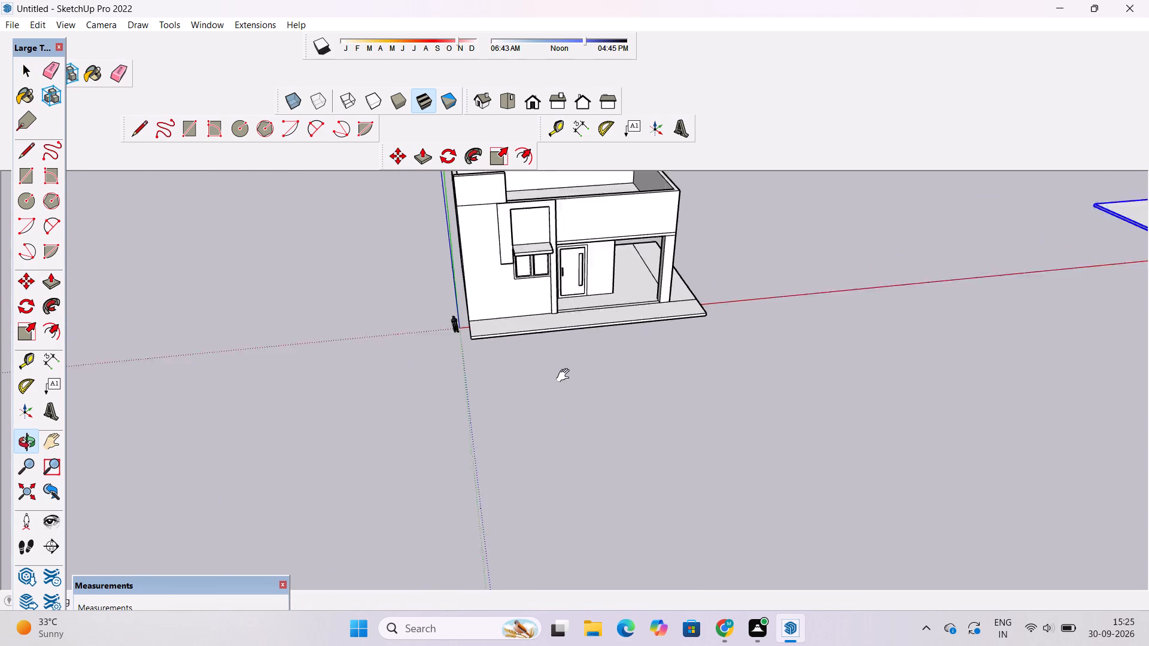
{"action": "left_click_drag", "start_coordinate": [566, 376], "coordinate": [566, 379], "text": "shift"}
{"action": "left_click_drag", "start_coordinate": [565, 379], "coordinate": [563, 339]}
{"action": "left_click_drag", "start_coordinate": [563, 328], "coordinate": [559, 346], "text": "shift"}
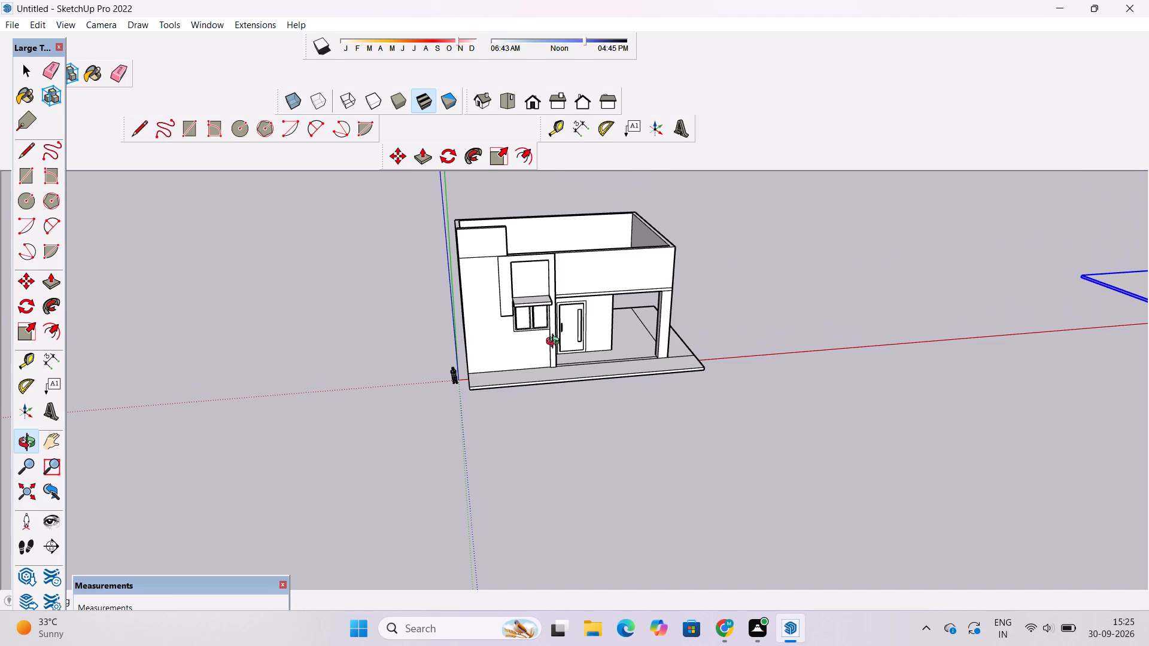
{"action": "scroll", "coordinate": [553, 338], "scroll_direction": "up", "scroll_amount": 4}
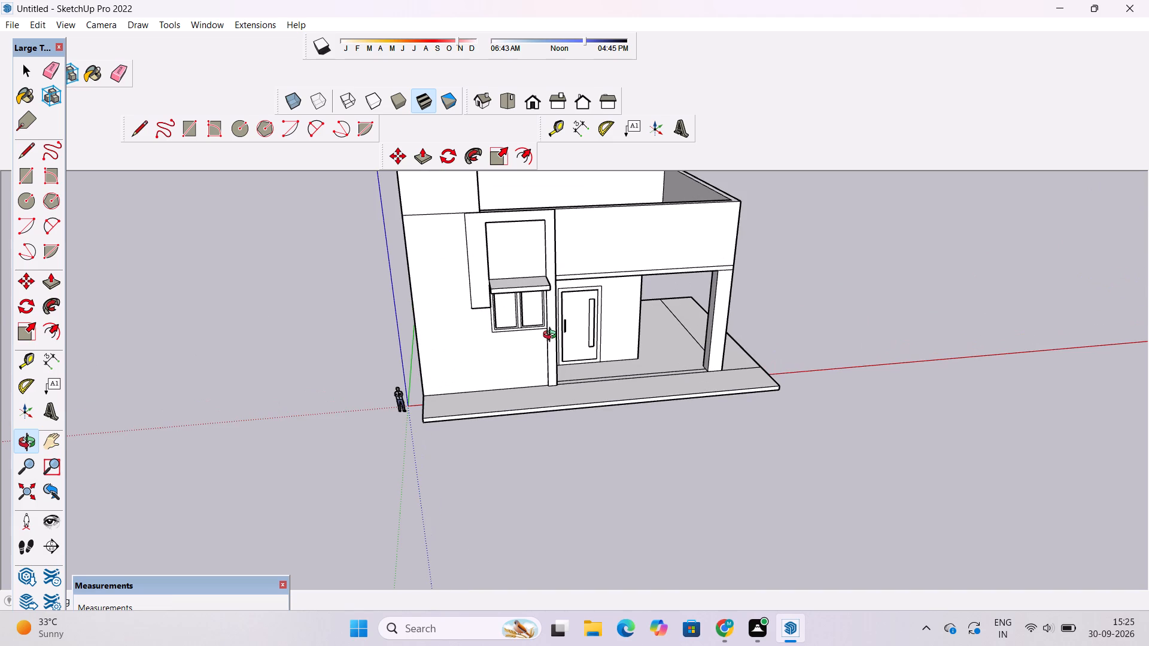
{"action": "scroll", "coordinate": [552, 334], "scroll_direction": "down", "scroll_amount": 5}
{"action": "left_click_drag", "start_coordinate": [552, 334], "coordinate": [558, 389]}
{"action": "scroll", "coordinate": [558, 370], "scroll_direction": "up", "scroll_amount": 3}
{"action": "left_click_drag", "start_coordinate": [557, 352], "coordinate": [546, 388], "text": "shift"}
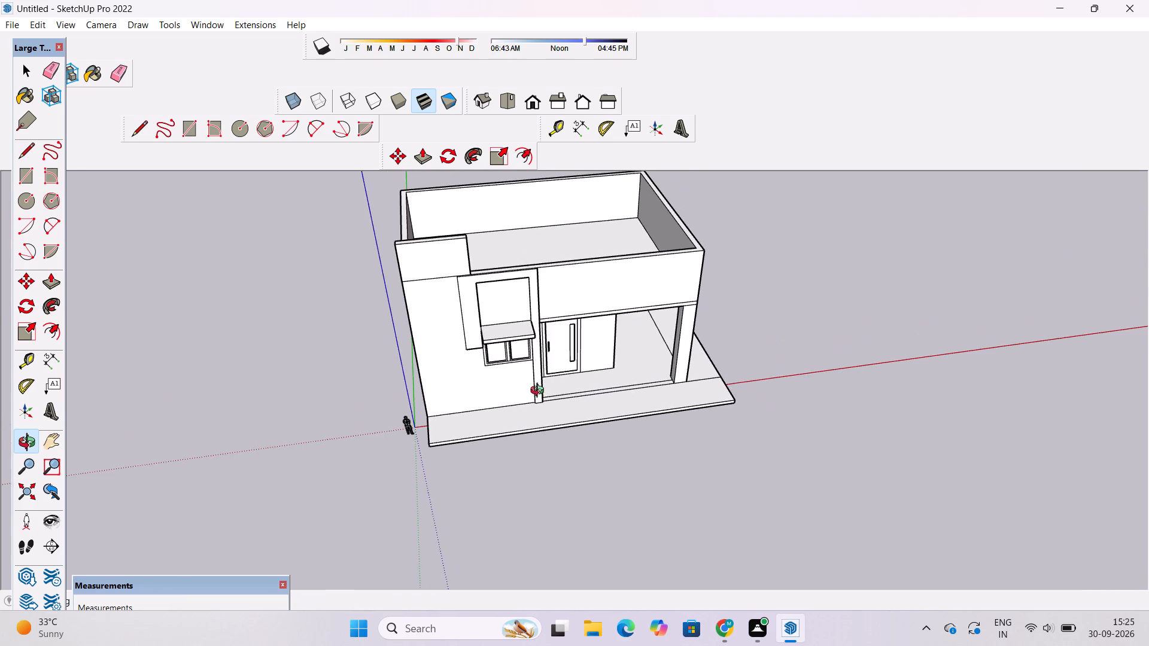
{"action": "left_click_drag", "start_coordinate": [540, 392], "coordinate": [450, 409]}
Select the entire connected building and move it about 47' back along the green axis, away from the red axis.
{"action": "key", "text": "space"}
{"action": "triple_click", "coordinate": [570, 299]}
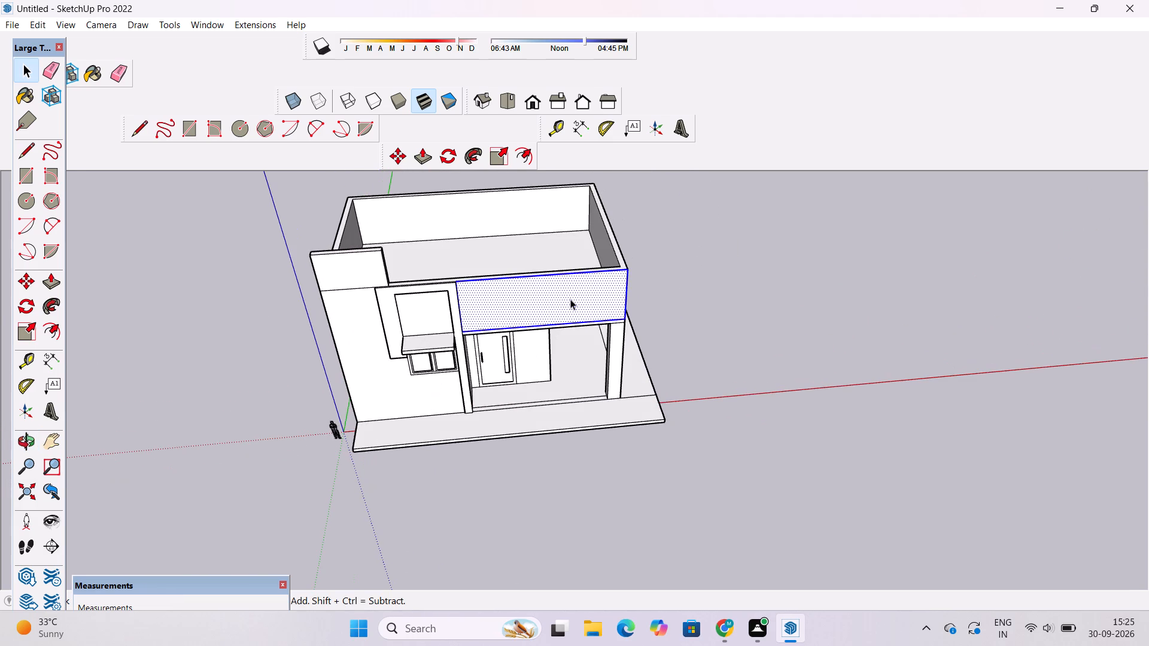
{"action": "key", "text": "m"}
{"action": "scroll", "coordinate": [727, 422], "scroll_direction": "up", "scroll_amount": 6}
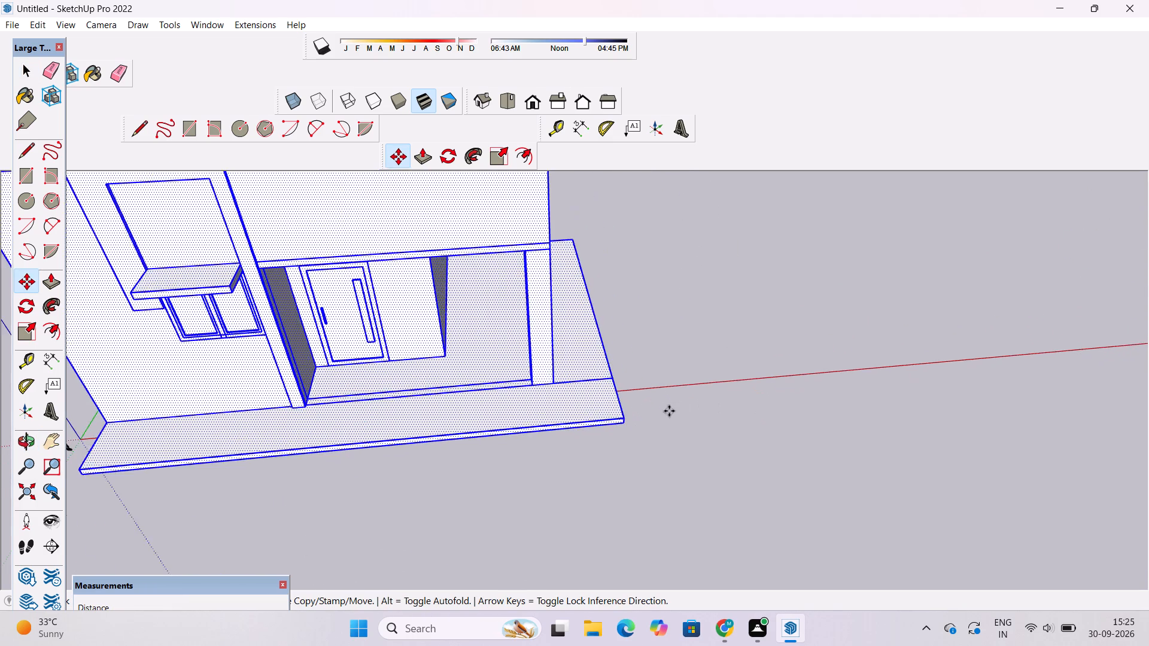
{"action": "scroll", "coordinate": [669, 411], "scroll_direction": "up", "scroll_amount": 8}
{"action": "left_click", "coordinate": [560, 439]}
{"action": "scroll", "coordinate": [609, 421], "scroll_direction": "down", "scroll_amount": 2}
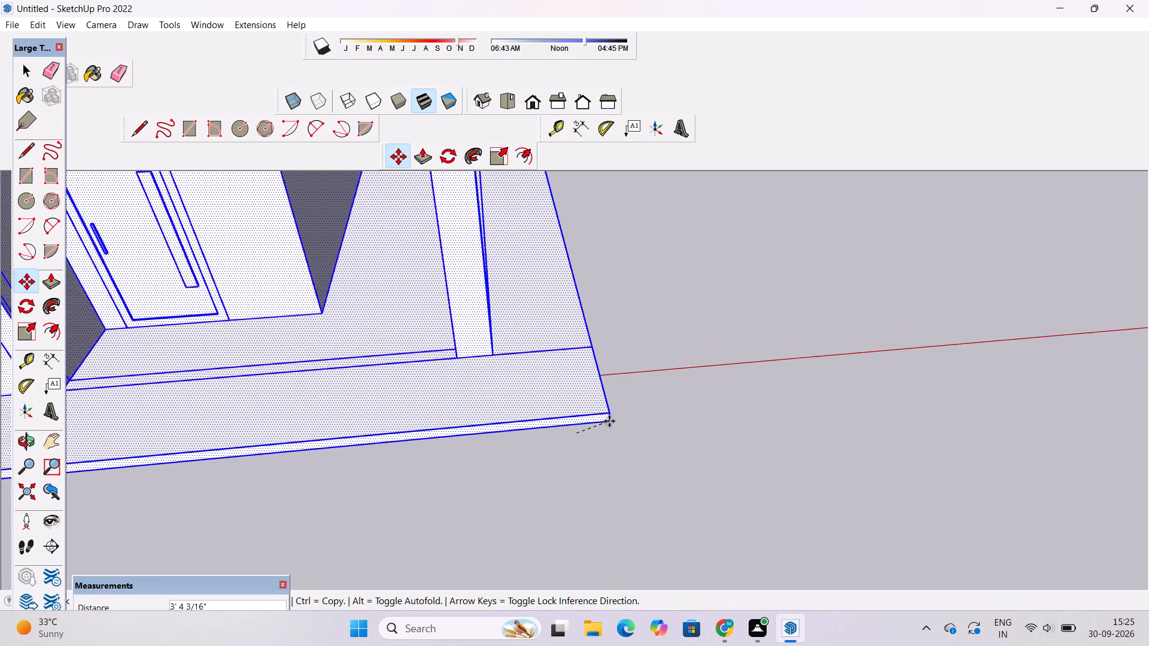
{"action": "scroll", "coordinate": [609, 421], "scroll_direction": "down", "scroll_amount": 18}
{"action": "scroll", "coordinate": [724, 386], "scroll_direction": "up", "scroll_amount": 4}
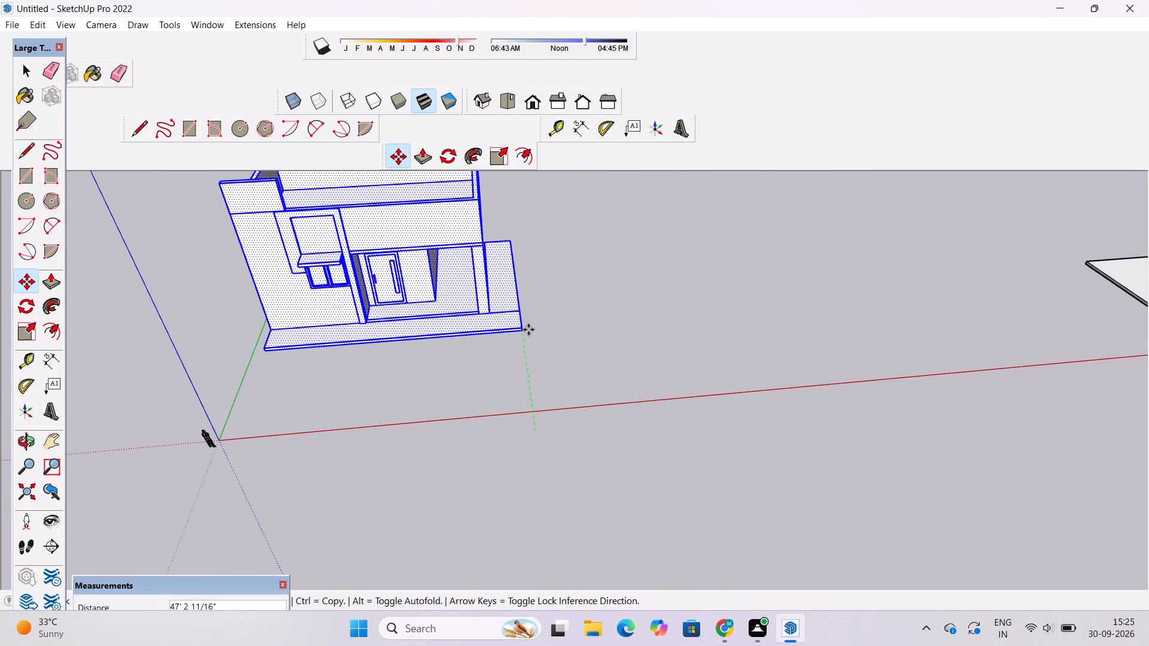
{"action": "left_click", "coordinate": [528, 330]}
Move the selected building about 77' along the red axis direction toward the detached slab, then clear the selection.
{"action": "left_click", "coordinate": [526, 331]}
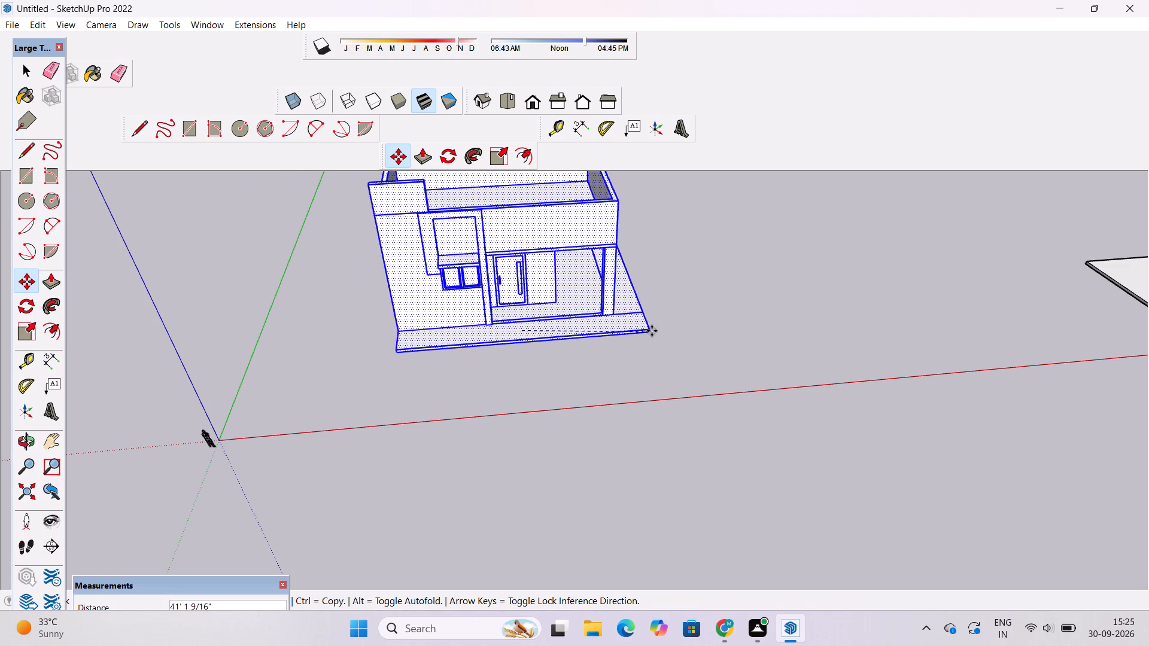
{"action": "left_click", "coordinate": [750, 316]}
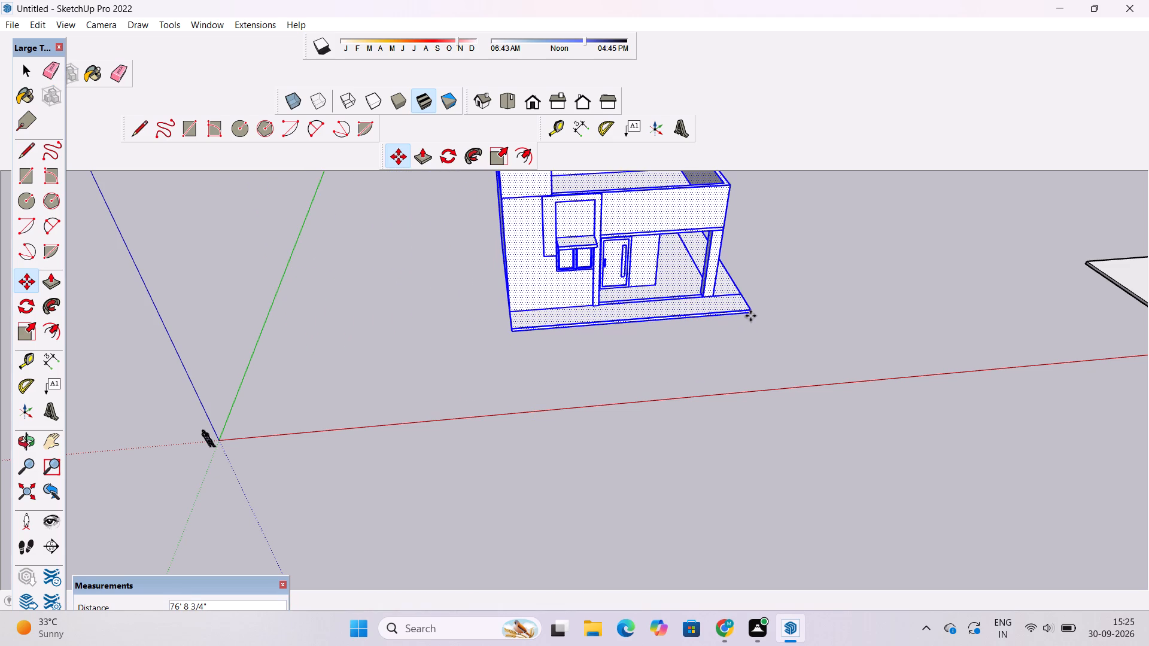
{"action": "key", "text": "o"}
{"action": "scroll", "coordinate": [630, 313], "scroll_direction": "up", "scroll_amount": 3}
{"action": "left_click_drag", "start_coordinate": [623, 306], "coordinate": [566, 445], "text": "shift"}
{"action": "scroll", "coordinate": [559, 438], "scroll_direction": "down", "scroll_amount": 3}
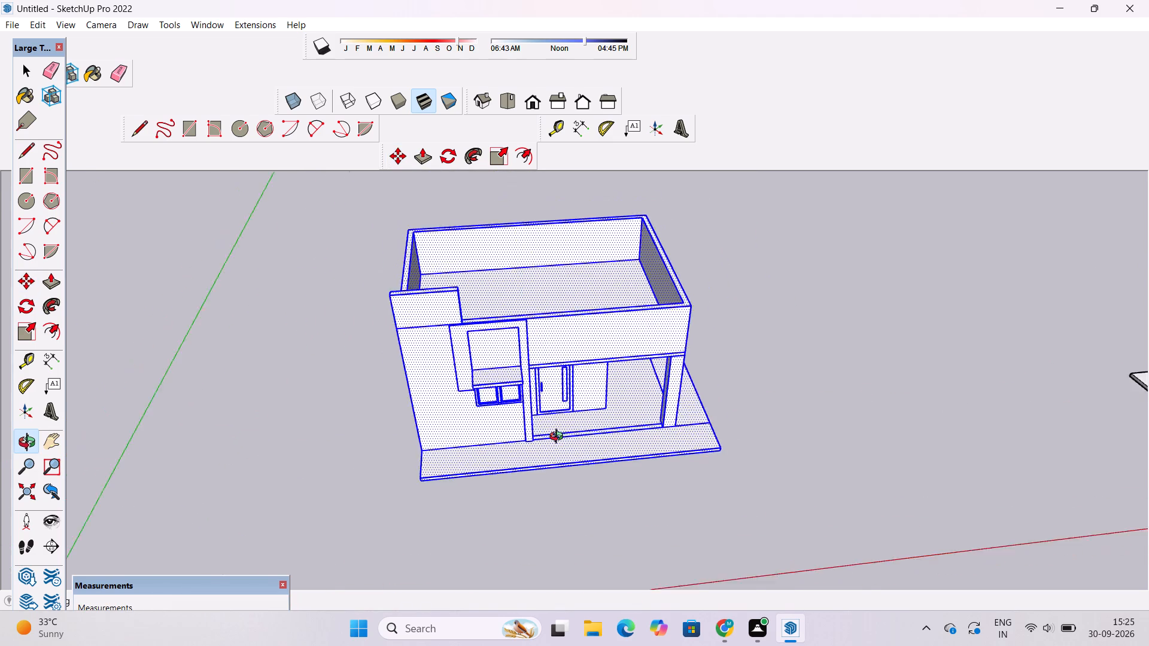
{"action": "scroll", "coordinate": [559, 438], "scroll_direction": "down", "scroll_amount": 3}
{"action": "left_click_drag", "start_coordinate": [554, 445], "coordinate": [545, 373]}
{"action": "scroll", "coordinate": [533, 376], "scroll_direction": "up", "scroll_amount": 4}
{"action": "left_click_drag", "start_coordinate": [532, 385], "coordinate": [534, 396], "text": "shift"}
{"action": "key", "text": "space"}
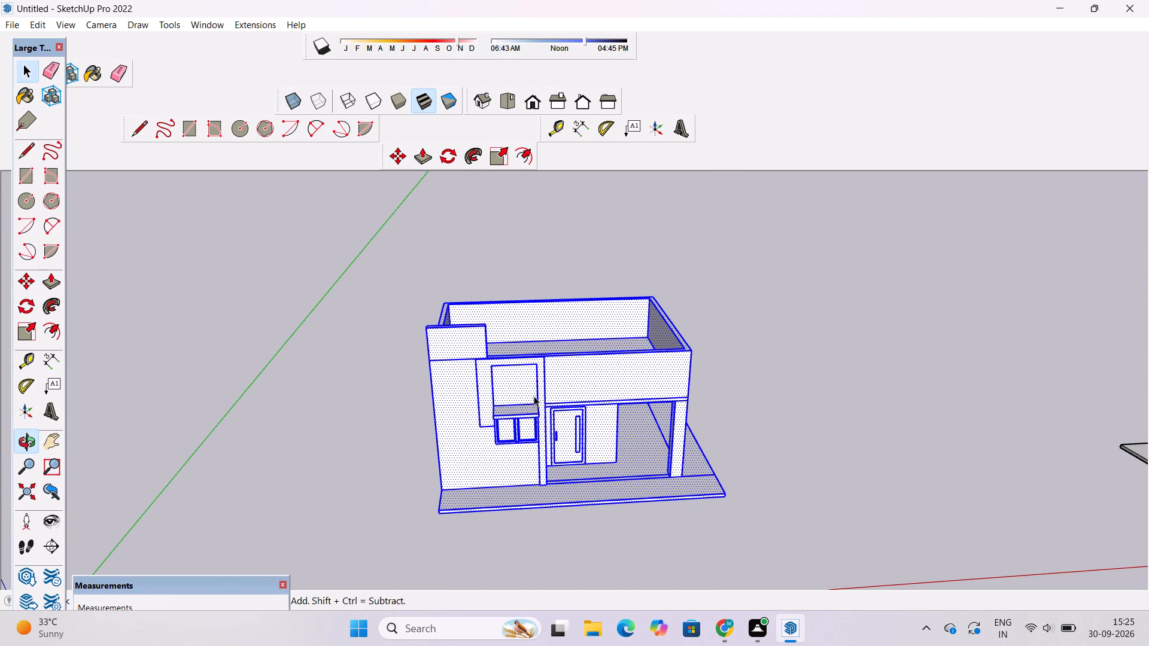
{"action": "left_click", "coordinate": [860, 382]}
Erase the short vertical seam on the base slab's side edge below the building's front corner on the window side.
{"action": "key", "text": "o"}
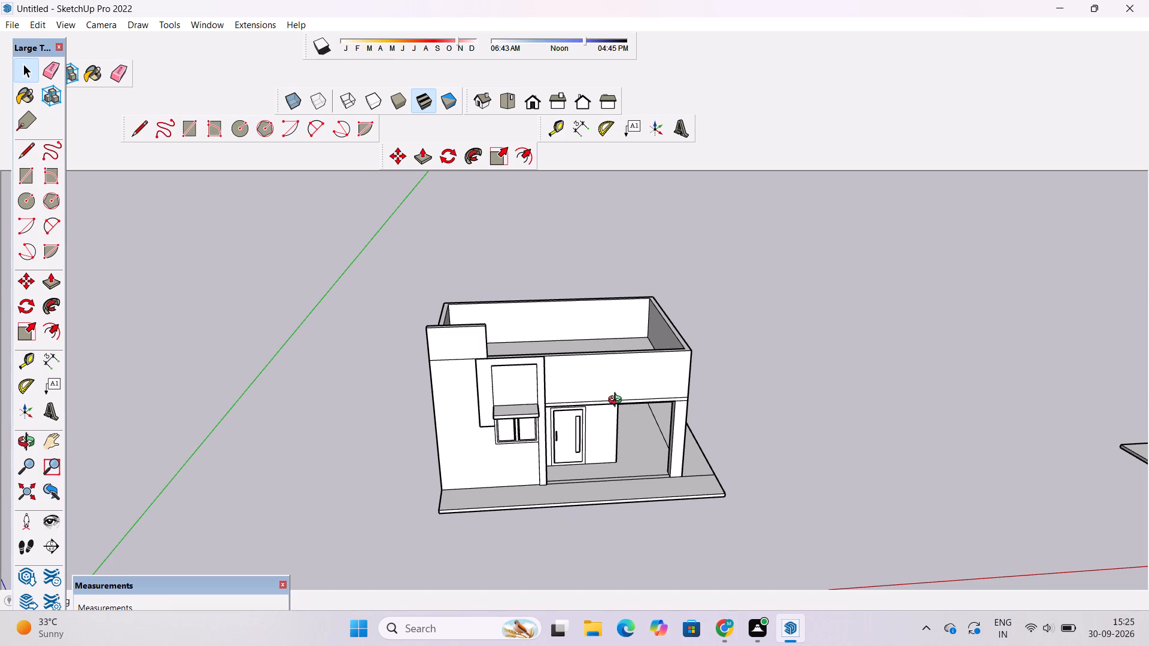
{"action": "left_click_drag", "start_coordinate": [479, 438], "coordinate": [705, 487]}
{"action": "scroll", "coordinate": [493, 496], "scroll_direction": "up", "scroll_amount": 2, "text": "shift"}
{"action": "left_click_drag", "start_coordinate": [484, 499], "coordinate": [518, 320], "text": "shift"}
{"action": "scroll", "coordinate": [518, 338], "scroll_direction": "up", "scroll_amount": 3}
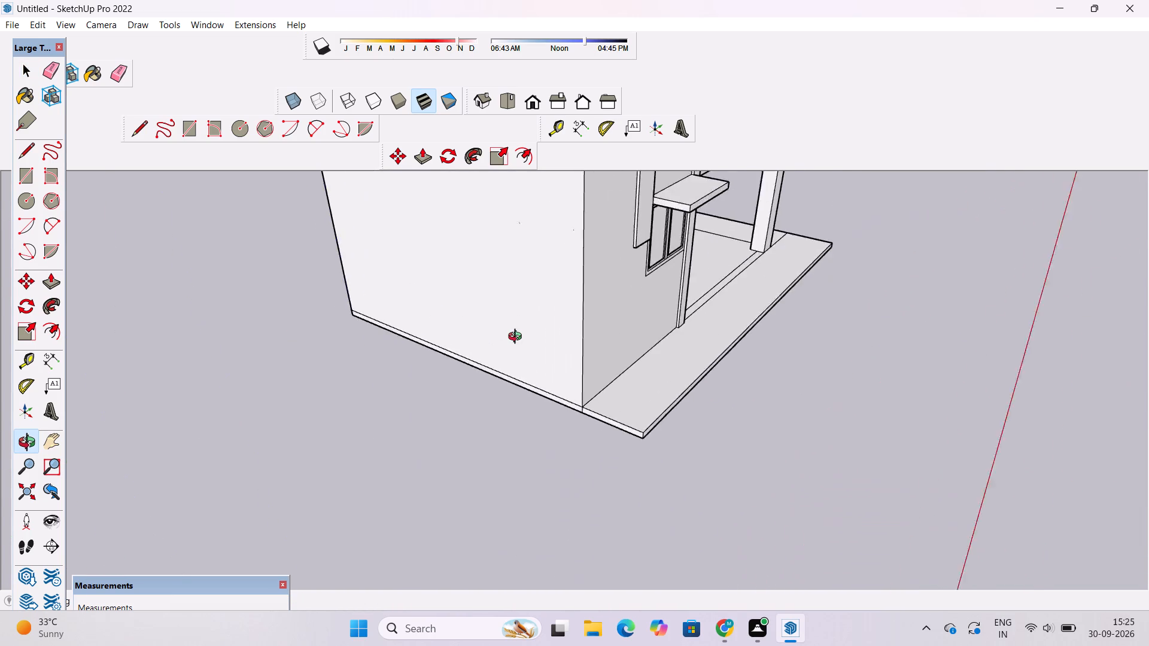
{"action": "scroll", "coordinate": [518, 338], "scroll_direction": "up", "scroll_amount": 5}
{"action": "left_click_drag", "start_coordinate": [521, 352], "coordinate": [509, 309], "text": "shift"}
{"action": "left_click_drag", "start_coordinate": [546, 397], "coordinate": [626, 394]}
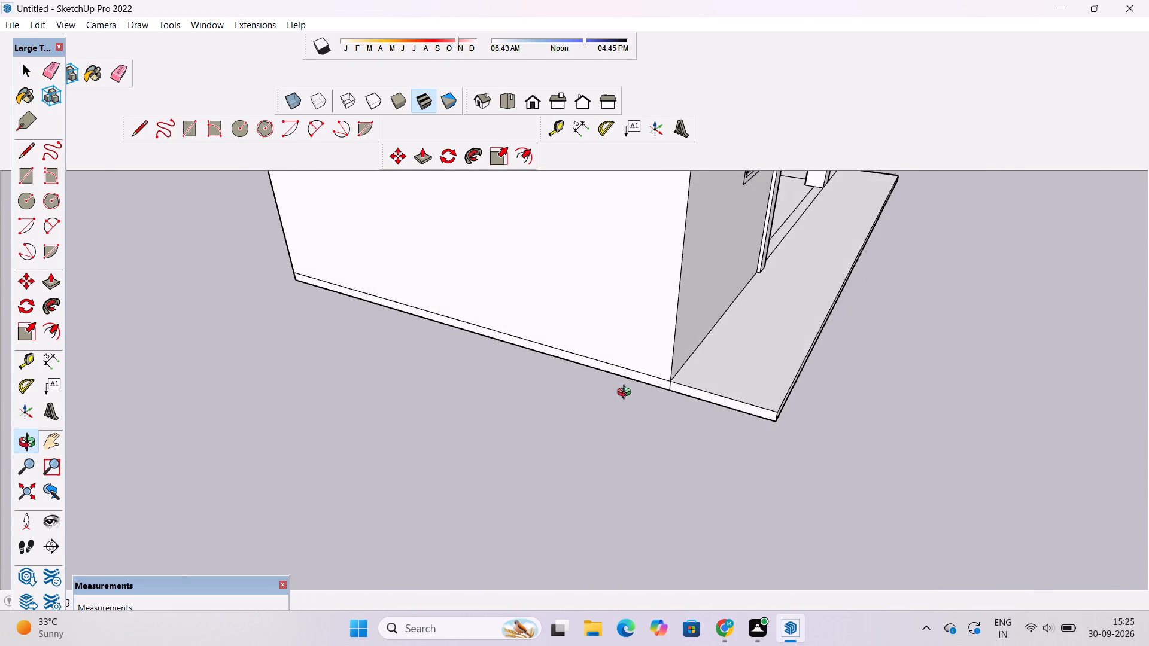
{"action": "left_click_drag", "start_coordinate": [627, 394], "coordinate": [551, 428], "text": "shift"}
{"action": "key", "text": "e"}
{"action": "scroll", "coordinate": [610, 417], "scroll_direction": "up", "scroll_amount": 9}
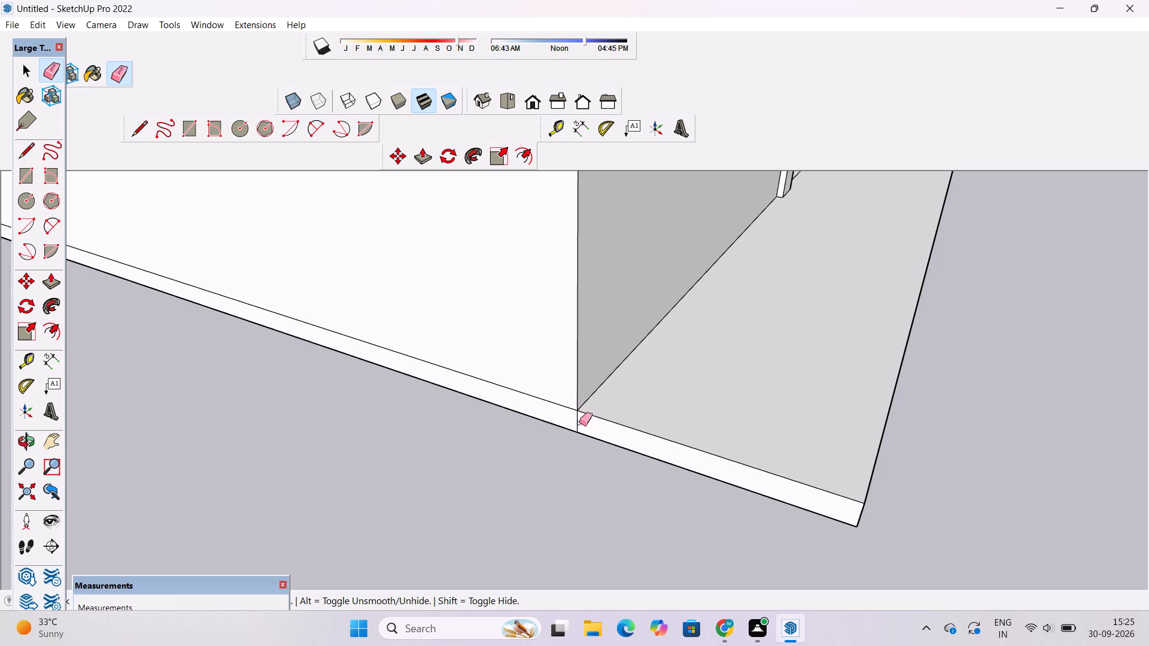
{"action": "left_click_drag", "start_coordinate": [579, 423], "coordinate": [573, 417]}
{"action": "key", "text": "space"}
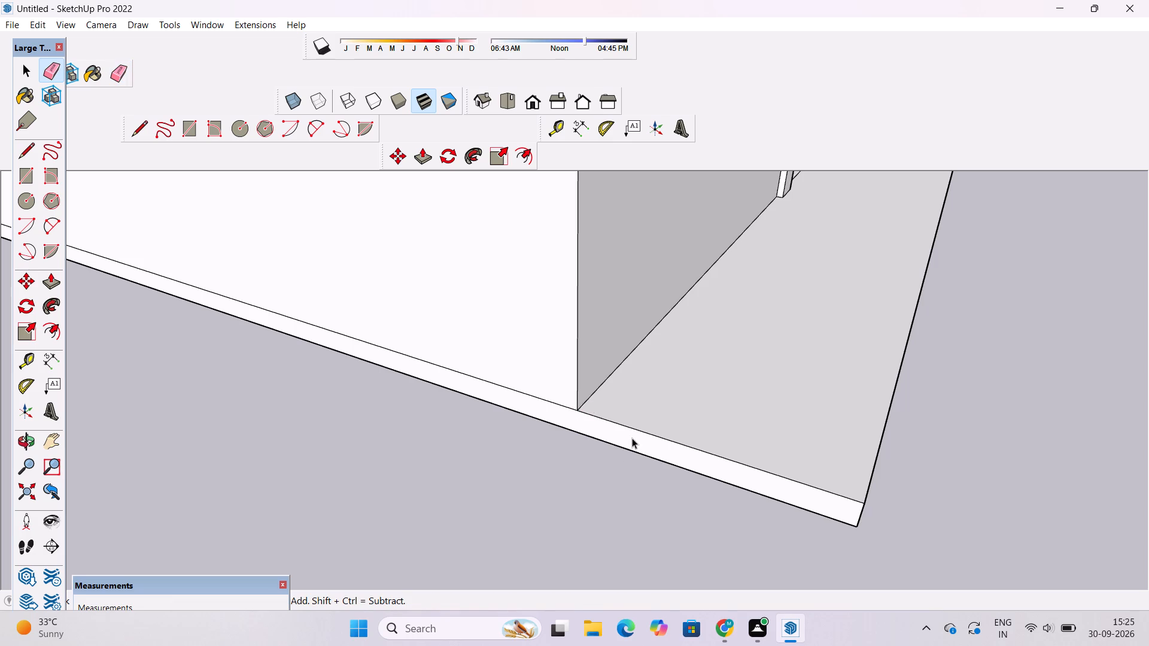
Extend the base slab's side face on the window side outward by 13' with Push/Pull.
{"action": "left_click", "coordinate": [632, 438]}
{"action": "key", "text": "p"}
{"action": "left_click", "coordinate": [632, 438]}
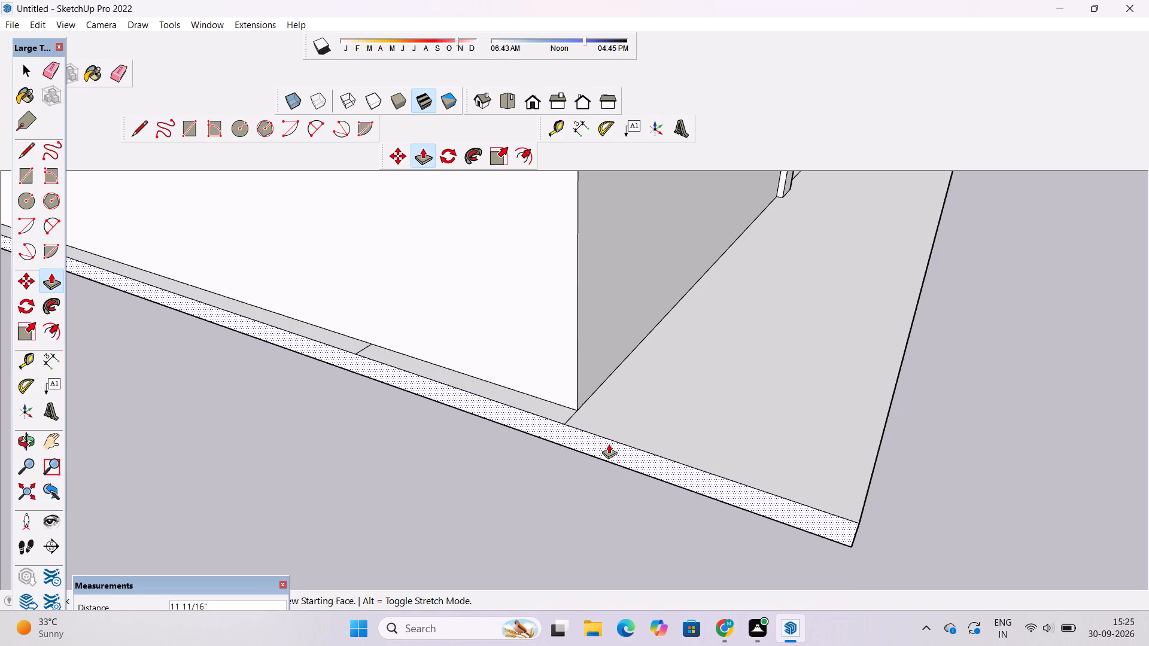
{"action": "scroll", "coordinate": [598, 450], "scroll_direction": "down", "scroll_amount": 11}
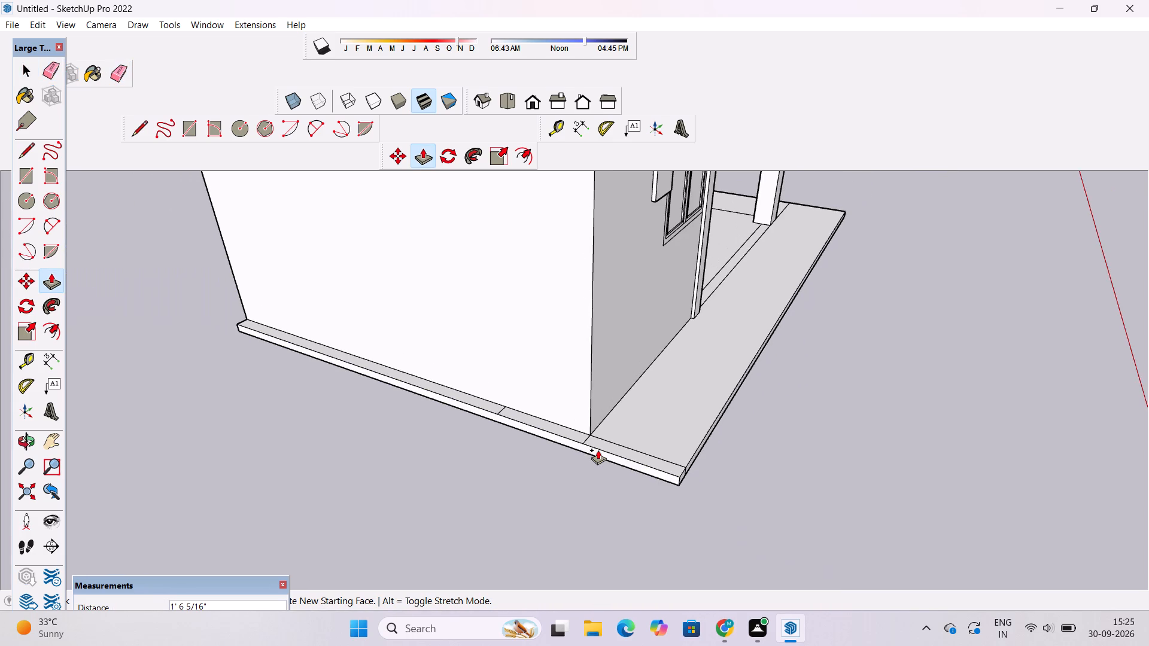
{"action": "scroll", "coordinate": [598, 450], "scroll_direction": "down", "scroll_amount": 6}
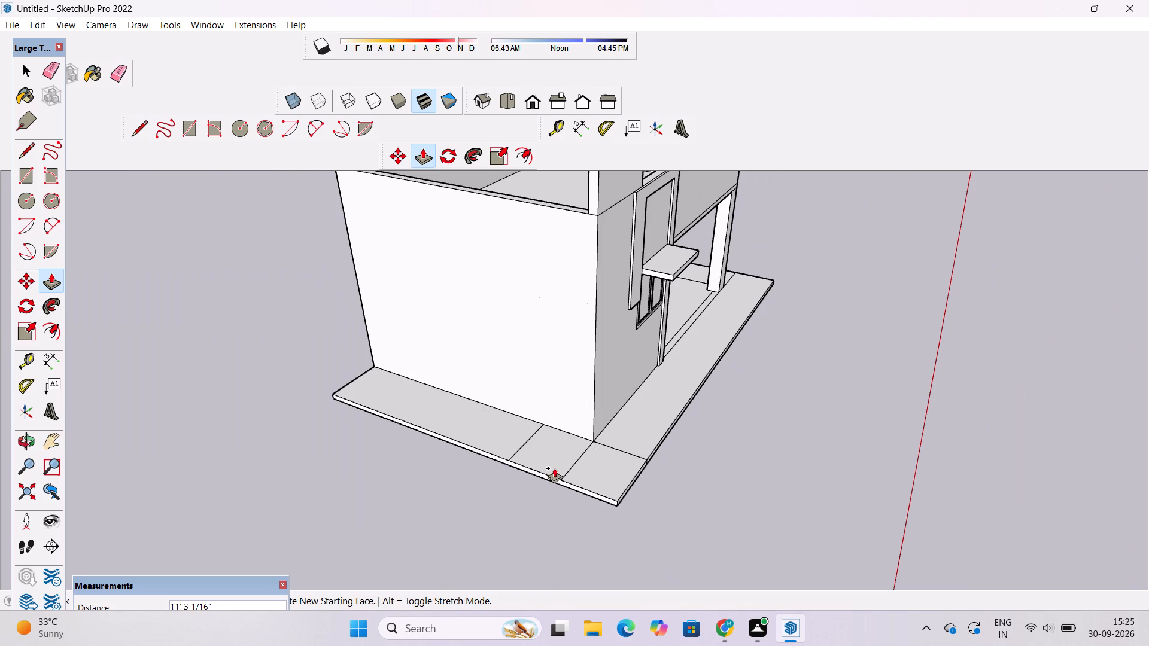
{"action": "type", "text": "13'"}
{"action": "key", "text": "Return"}
Examine the widened base slab and the building from the front, the porch side and the window side.
{"action": "key", "text": "o"}
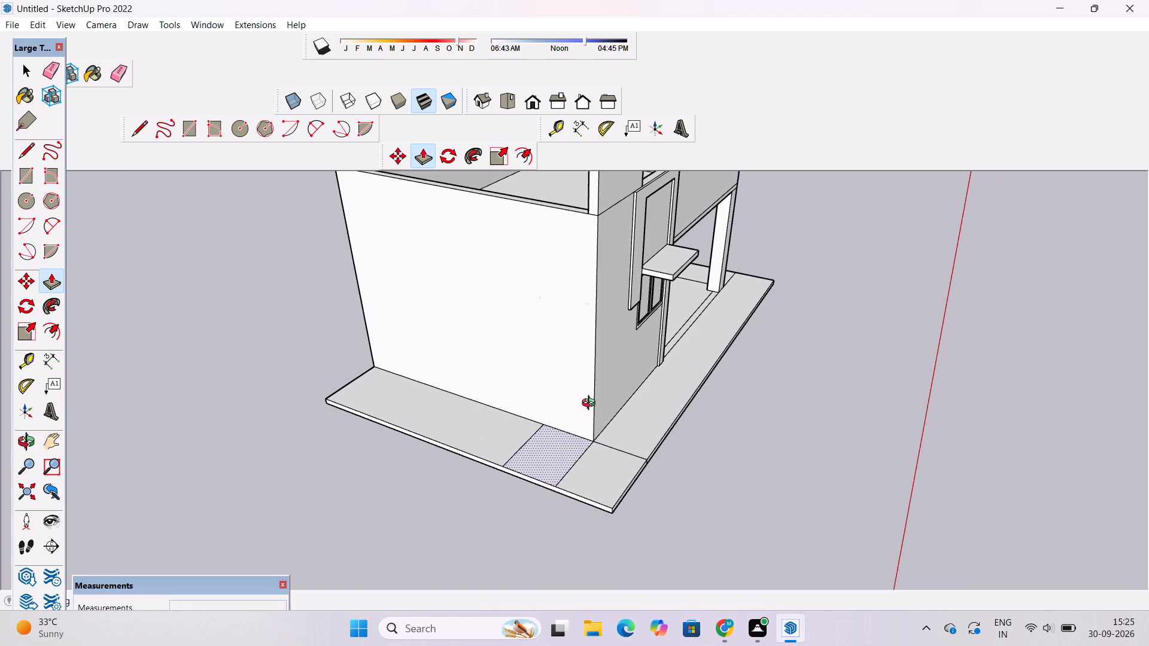
{"action": "scroll", "coordinate": [651, 354], "scroll_direction": "down", "scroll_amount": 4}
{"action": "left_click_drag", "start_coordinate": [675, 403], "coordinate": [463, 461]}
{"action": "scroll", "coordinate": [484, 342], "scroll_direction": "up", "scroll_amount": 5}
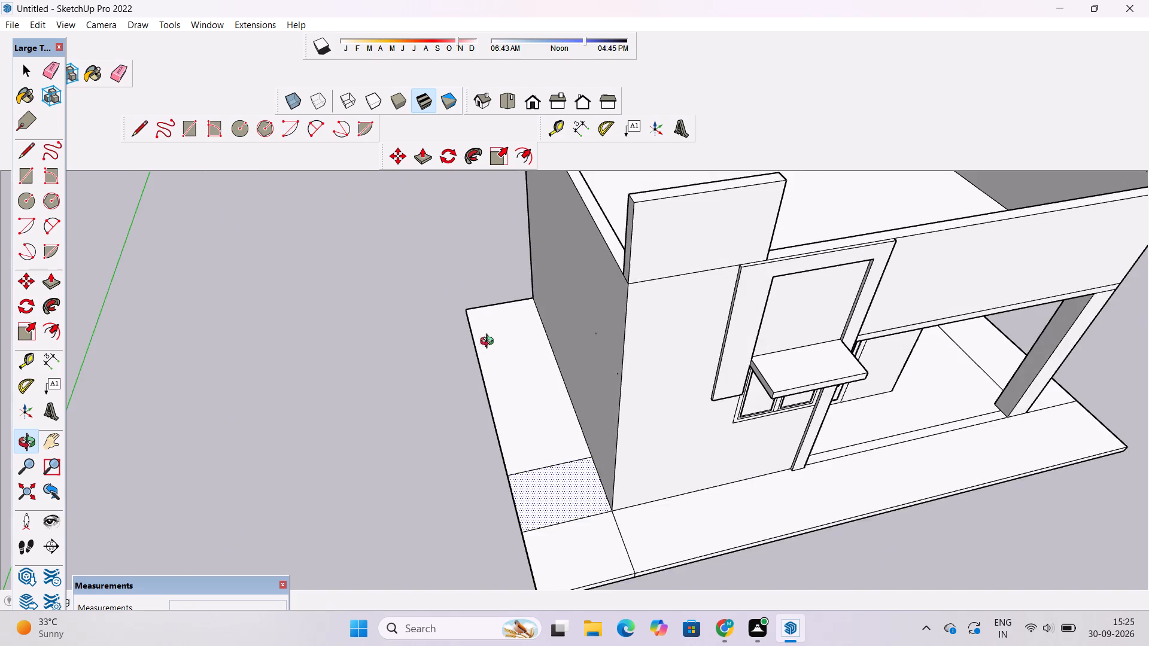
{"action": "left_click_drag", "start_coordinate": [560, 437], "coordinate": [533, 393]}
{"action": "left_click_drag", "start_coordinate": [530, 392], "coordinate": [503, 358], "text": "shift"}
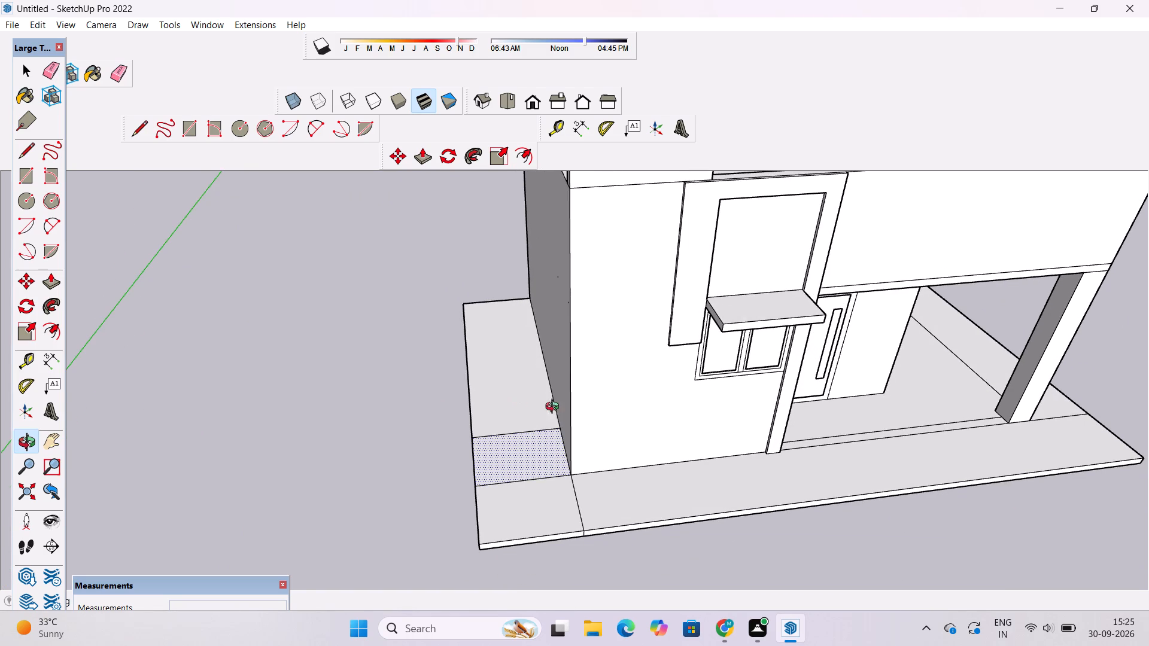
{"action": "left_click_drag", "start_coordinate": [622, 426], "coordinate": [433, 425], "text": "shift"}
{"action": "scroll", "coordinate": [581, 423], "scroll_direction": "down", "scroll_amount": 5}
{"action": "left_click_drag", "start_coordinate": [803, 412], "coordinate": [481, 304]}
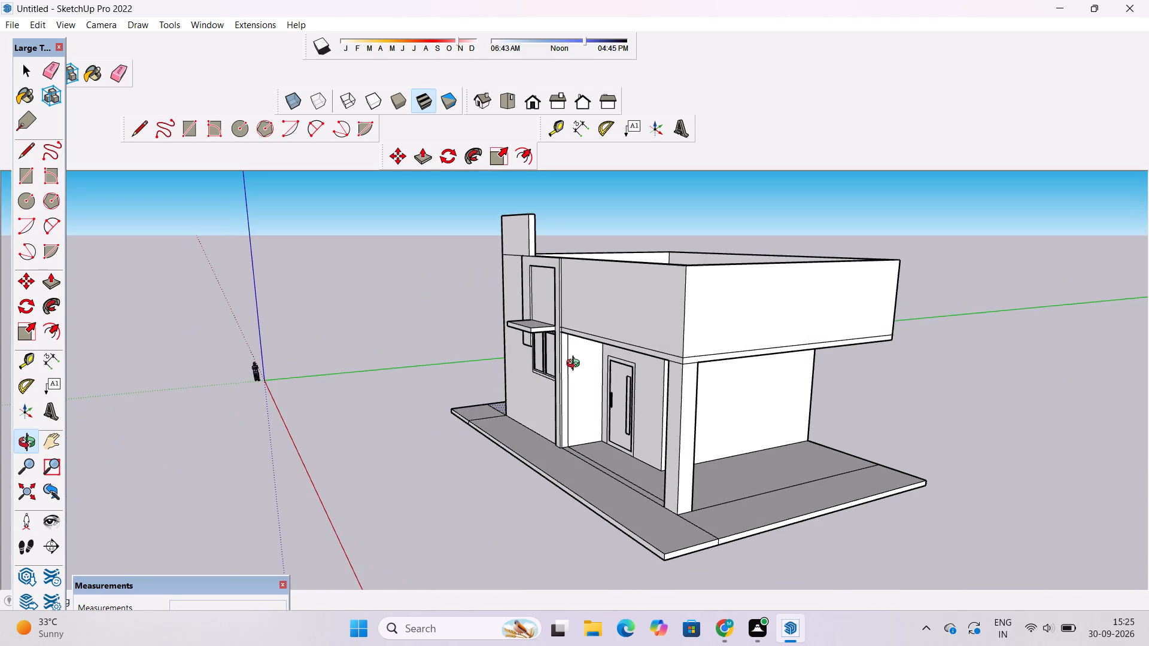
{"action": "left_click_drag", "start_coordinate": [743, 483], "coordinate": [598, 301], "text": "shift"}
{"action": "left_click_drag", "start_coordinate": [617, 337], "coordinate": [1101, 386]}
{"action": "left_click_drag", "start_coordinate": [432, 351], "coordinate": [689, 354], "text": "shift"}
{"action": "left_click_drag", "start_coordinate": [563, 397], "coordinate": [602, 530]}
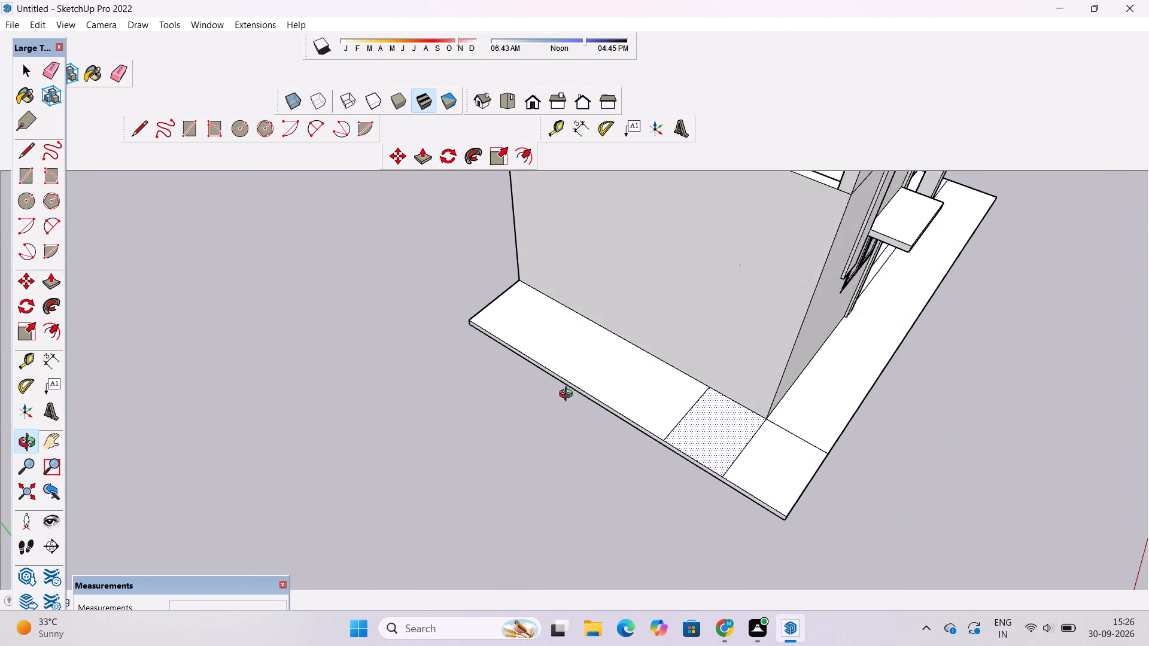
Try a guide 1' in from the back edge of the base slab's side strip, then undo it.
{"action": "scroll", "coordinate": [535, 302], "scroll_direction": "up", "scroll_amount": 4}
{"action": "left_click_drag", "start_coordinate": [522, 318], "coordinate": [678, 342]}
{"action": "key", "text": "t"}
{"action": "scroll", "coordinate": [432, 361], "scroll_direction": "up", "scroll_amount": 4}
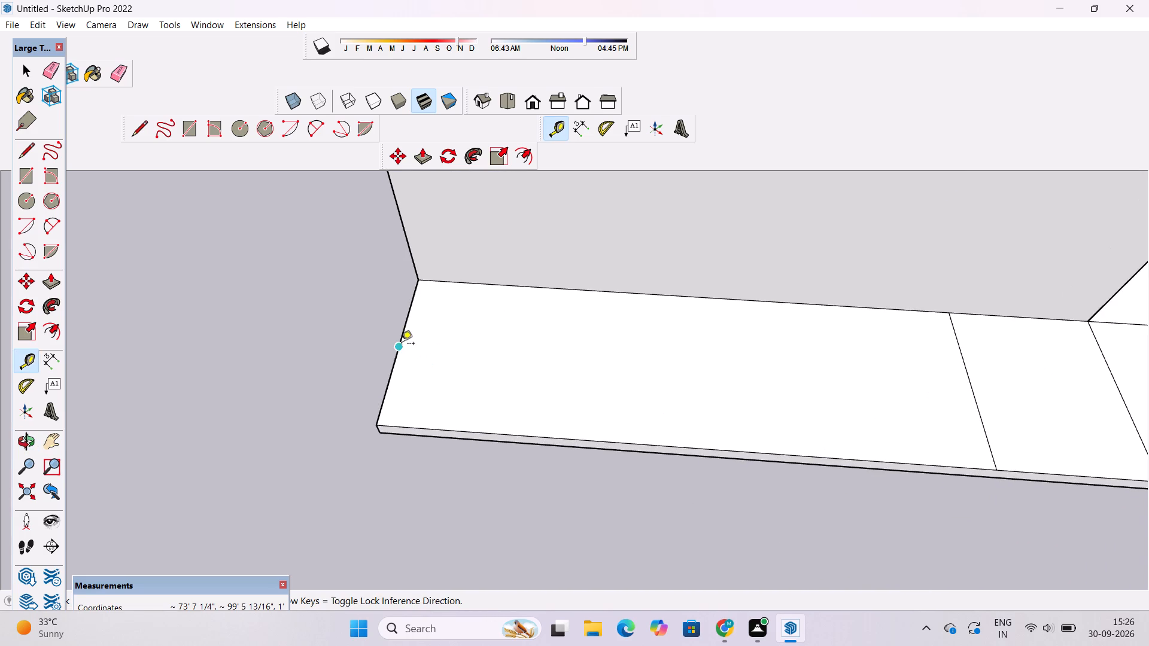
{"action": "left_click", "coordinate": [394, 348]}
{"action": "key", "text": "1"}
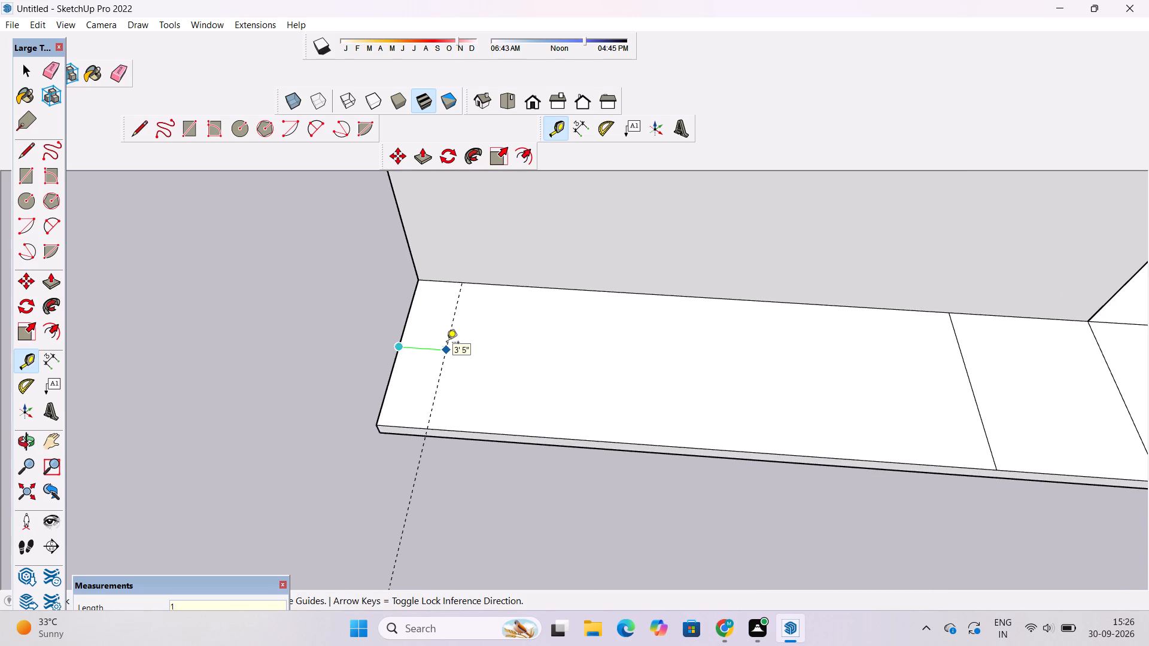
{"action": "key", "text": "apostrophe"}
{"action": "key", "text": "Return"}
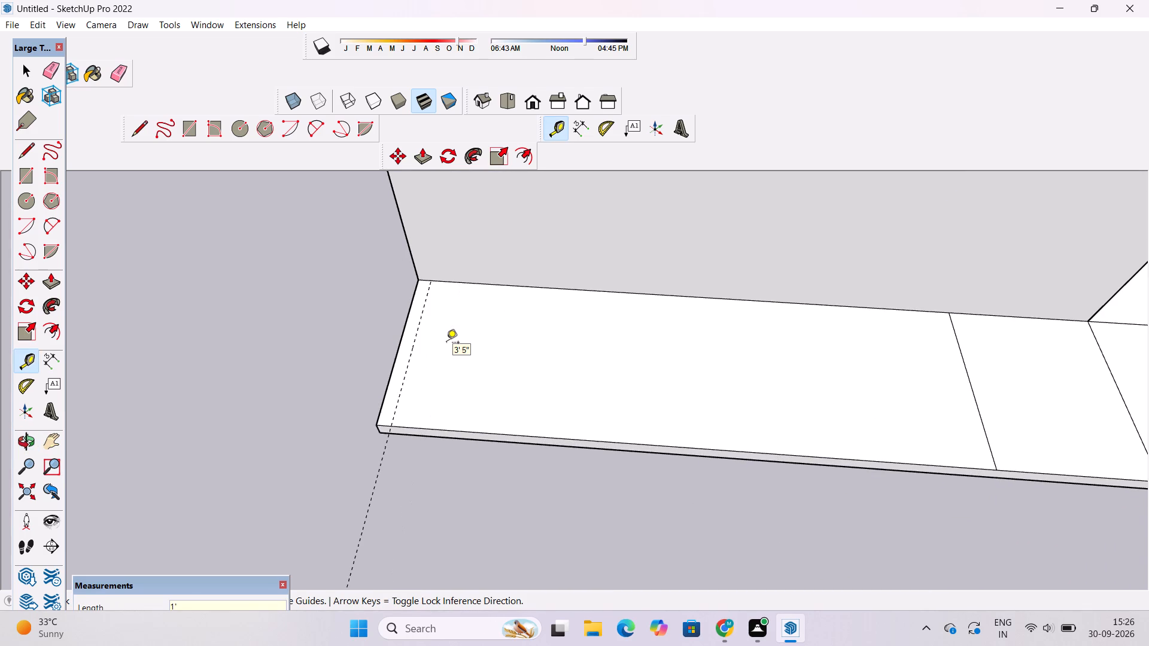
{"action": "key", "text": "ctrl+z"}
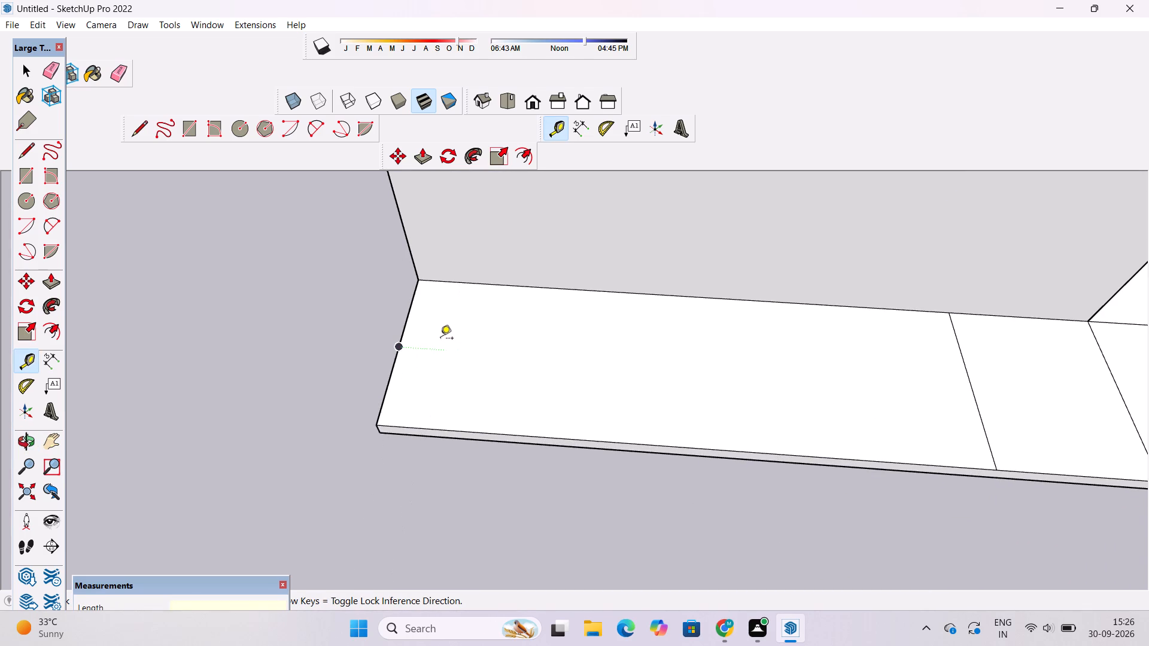
Place guides 1.5' in from the back edge and 1.5' in from the outer long edge of the slab's side strip.
{"action": "left_click", "coordinate": [405, 331]}
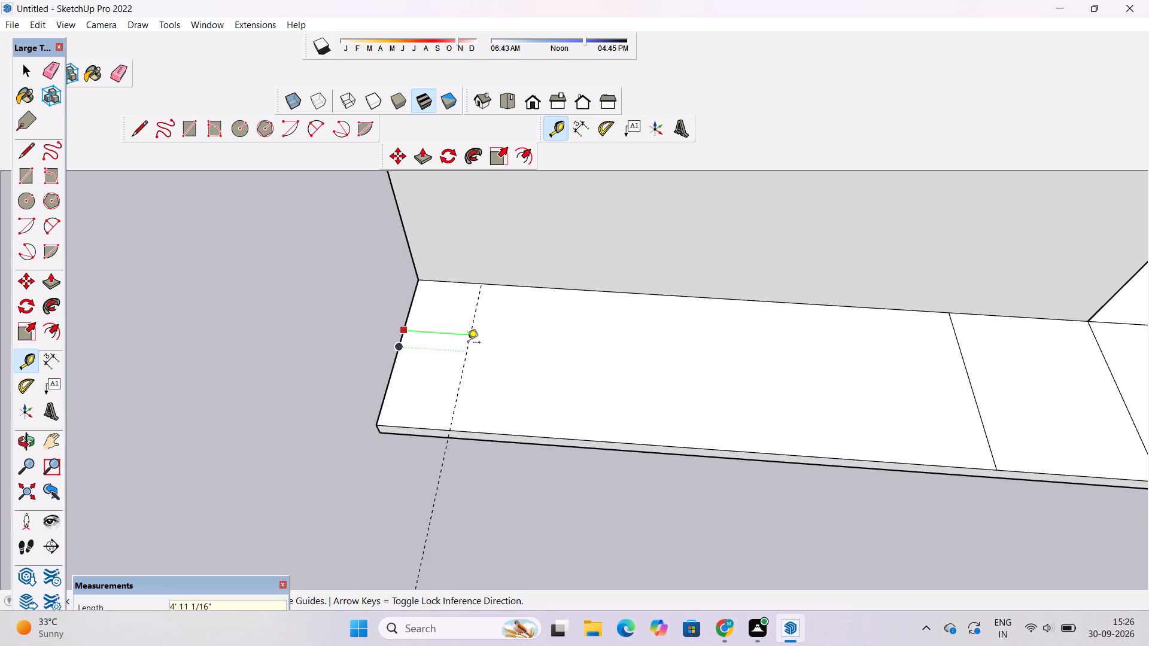
{"action": "type", "text": "1.5'"}
{"action": "key", "text": "Return"}
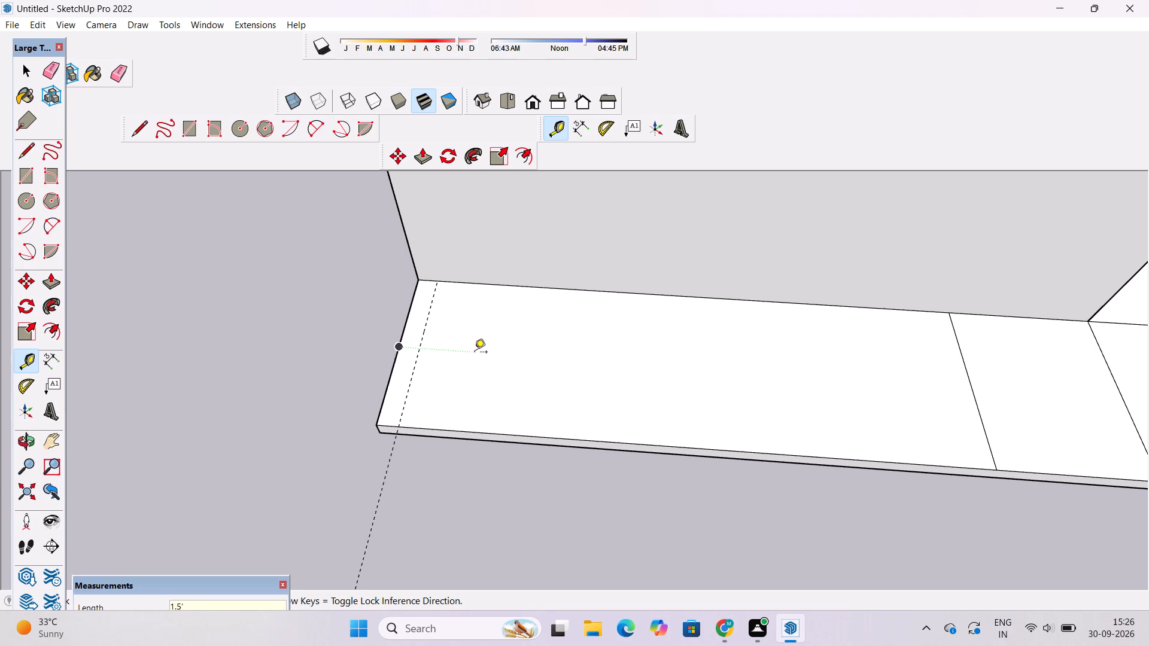
{"action": "scroll", "coordinate": [431, 336], "scroll_direction": "down", "scroll_amount": 3}
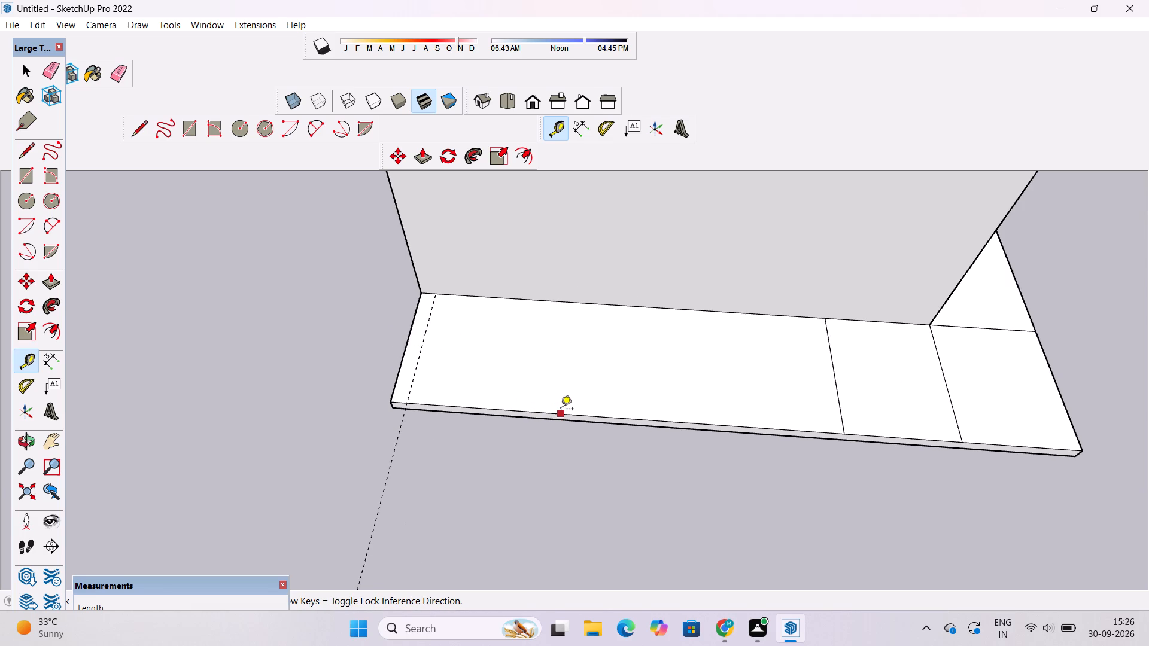
{"action": "left_click", "coordinate": [560, 411]}
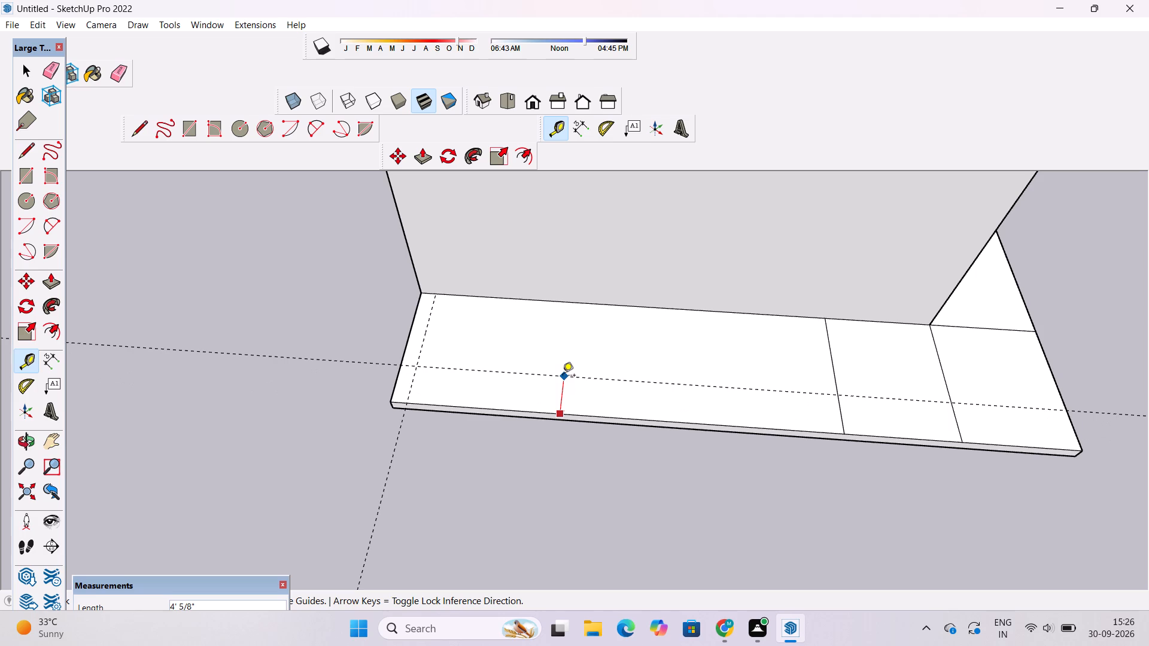
{"action": "left_click", "coordinate": [563, 376]}
{"action": "type", "text": "1."}
{"action": "type", "text": "5'"}
{"action": "key", "text": "Return"}
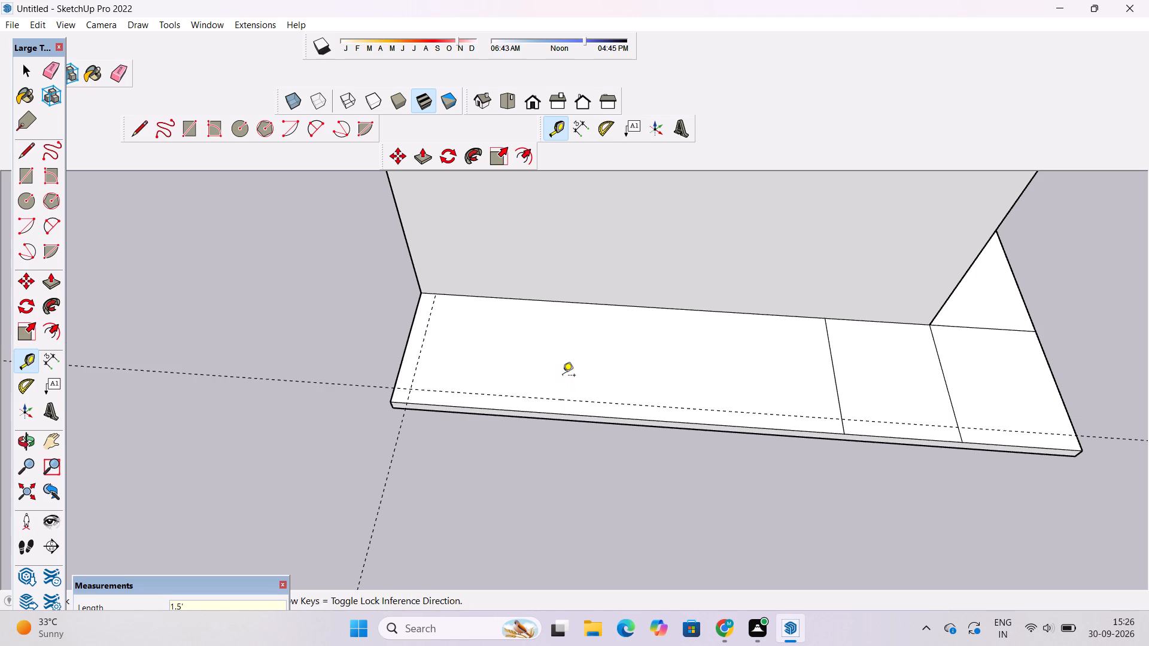
Examine the guides on the base slab's side strip and their relation to the building's front and side.
{"action": "scroll", "coordinate": [471, 352], "scroll_direction": "down", "scroll_amount": 9}
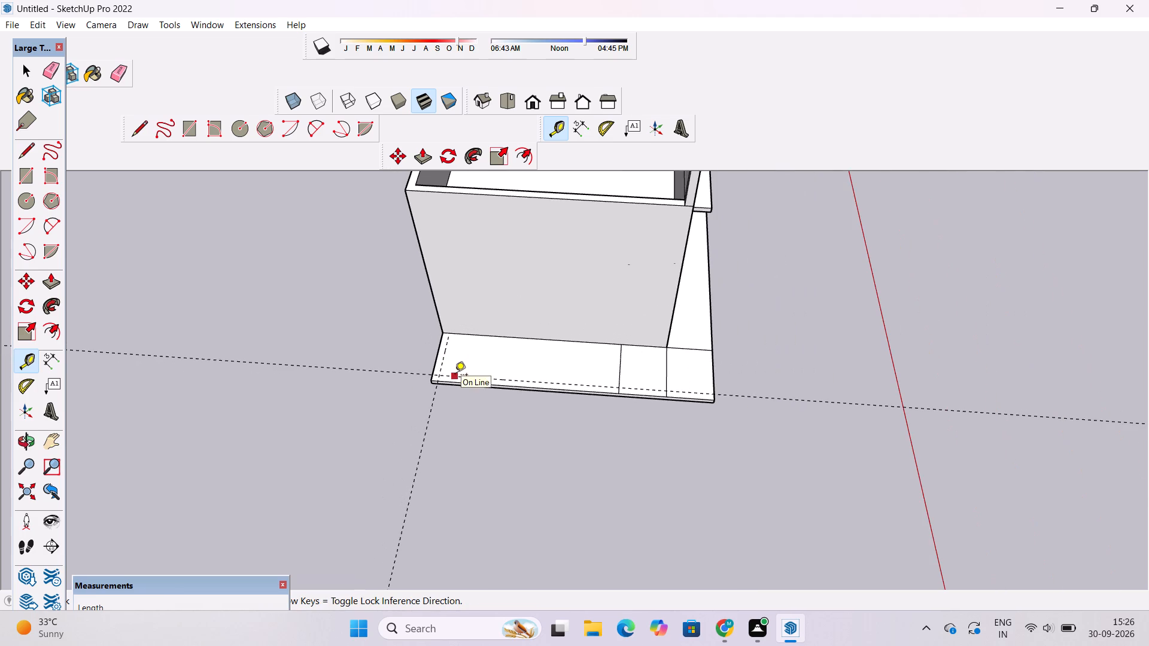
{"action": "key", "text": "o"}
{"action": "left_click_drag", "start_coordinate": [712, 416], "coordinate": [620, 386]}
{"action": "left_click_drag", "start_coordinate": [677, 386], "coordinate": [624, 410], "text": "shift"}
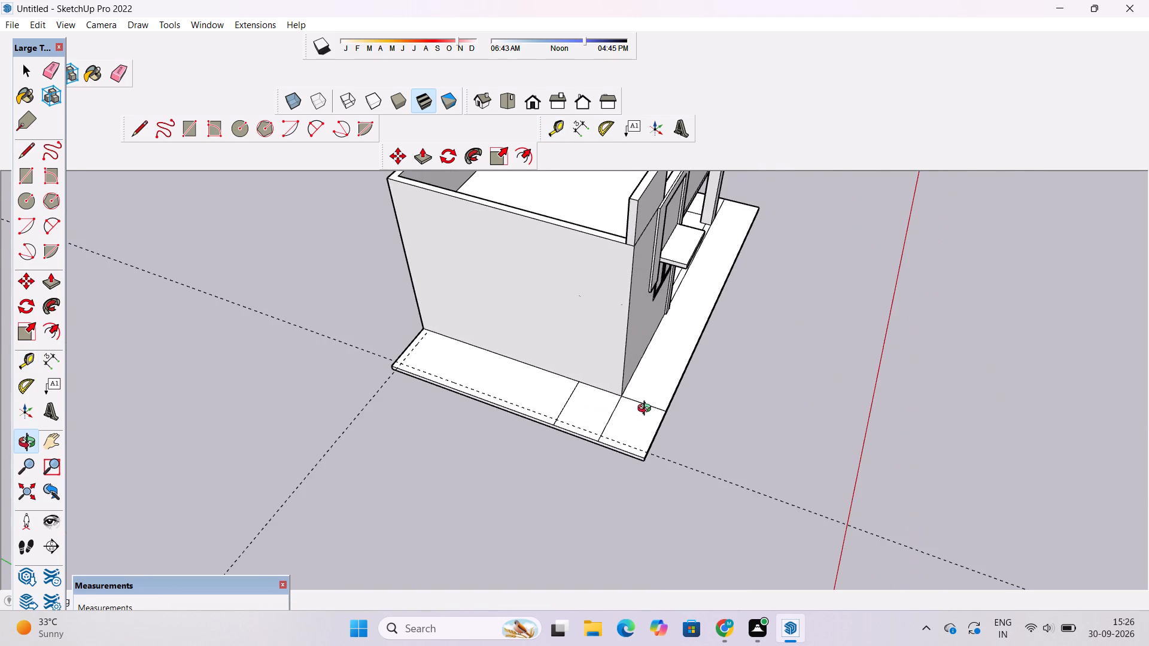
{"action": "scroll", "coordinate": [647, 410], "scroll_direction": "up", "scroll_amount": 4}
{"action": "left_click_drag", "start_coordinate": [671, 410], "coordinate": [601, 403], "text": "shift"}
{"action": "left_click_drag", "start_coordinate": [604, 425], "coordinate": [542, 400]}
{"action": "scroll", "coordinate": [521, 394], "scroll_direction": "down", "scroll_amount": 5}
{"action": "left_click_drag", "start_coordinate": [595, 406], "coordinate": [463, 367]}
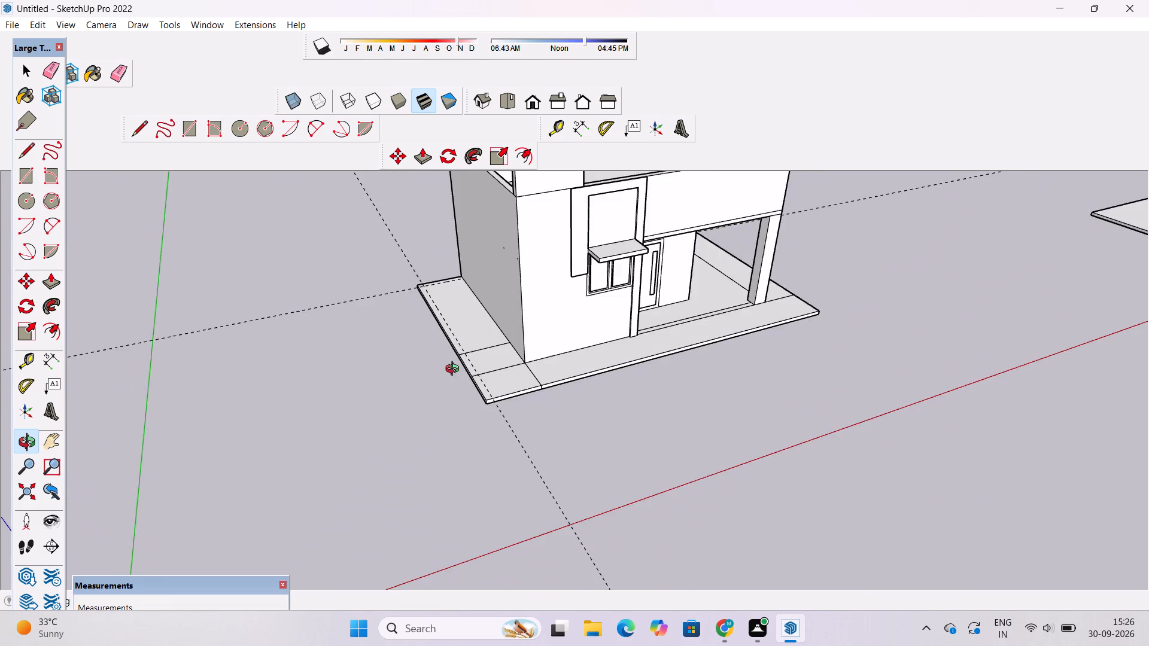
{"action": "scroll", "coordinate": [454, 373], "scroll_direction": "down", "scroll_amount": 2}
{"action": "left_click_drag", "start_coordinate": [484, 385], "coordinate": [604, 476]}
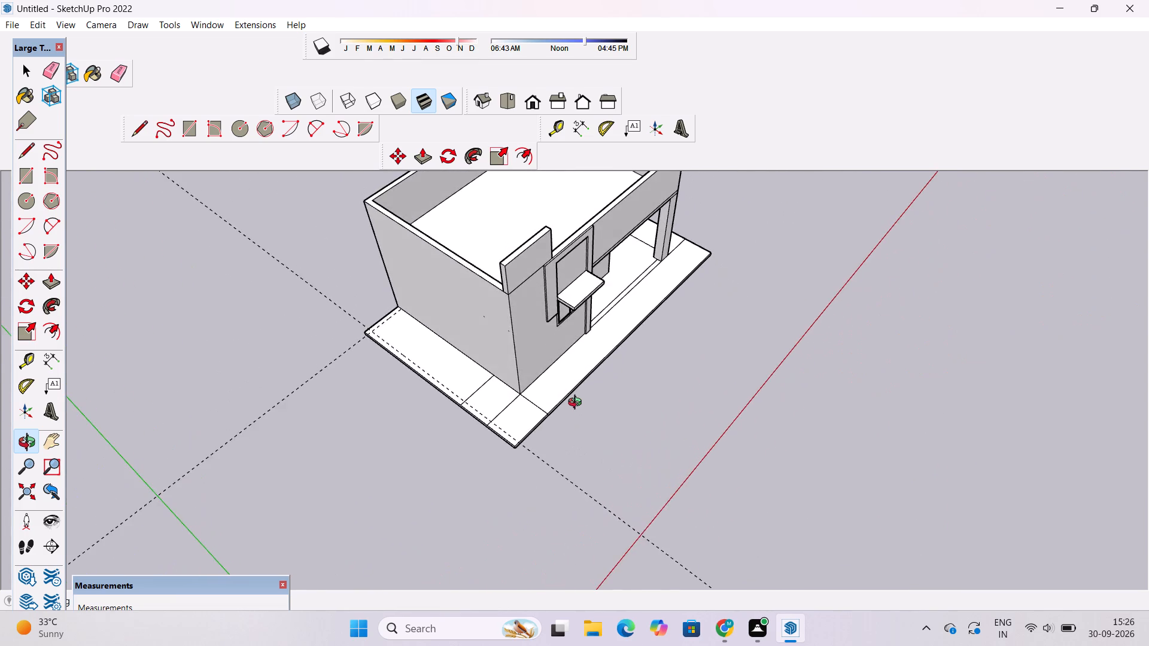
Erase the short vertical seam on the base slab's front edge where the side strip meets the front strip.
{"action": "scroll", "coordinate": [577, 404], "scroll_direction": "up", "scroll_amount": 5}
{"action": "left_click_drag", "start_coordinate": [552, 440], "coordinate": [431, 329]}
{"action": "left_click_drag", "start_coordinate": [471, 396], "coordinate": [376, 449], "text": "shift"}
{"action": "scroll", "coordinate": [412, 463], "scroll_direction": "up", "scroll_amount": 4}
{"action": "left_click_drag", "start_coordinate": [469, 458], "coordinate": [460, 424]}
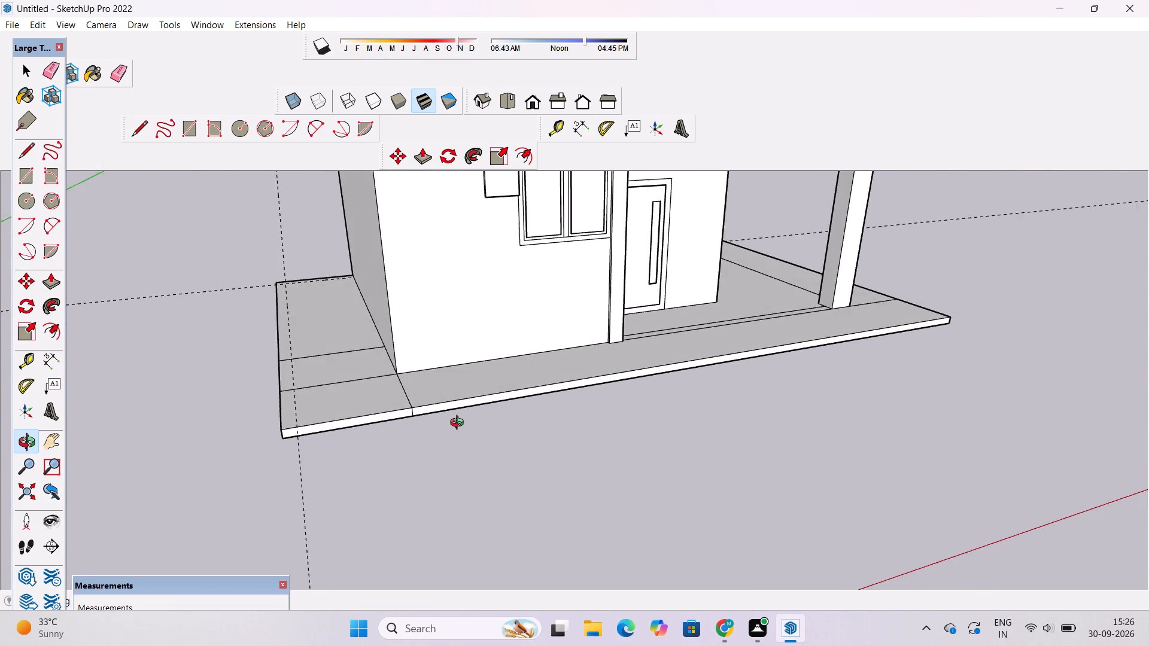
{"action": "left_click_drag", "start_coordinate": [460, 424], "coordinate": [457, 420]}
{"action": "left_click_drag", "start_coordinate": [428, 431], "coordinate": [448, 432], "text": "shift"}
{"action": "key", "text": "e"}
{"action": "scroll", "coordinate": [455, 414], "scroll_direction": "up", "scroll_amount": 8}
{"action": "left_click_drag", "start_coordinate": [392, 409], "coordinate": [383, 415]}
Extend the base slab's front face outward by 4' with Push/Pull.
{"action": "scroll", "coordinate": [382, 415], "scroll_direction": "down", "scroll_amount": 4}
{"action": "key", "text": "p"}
{"action": "left_click", "coordinate": [404, 412]}
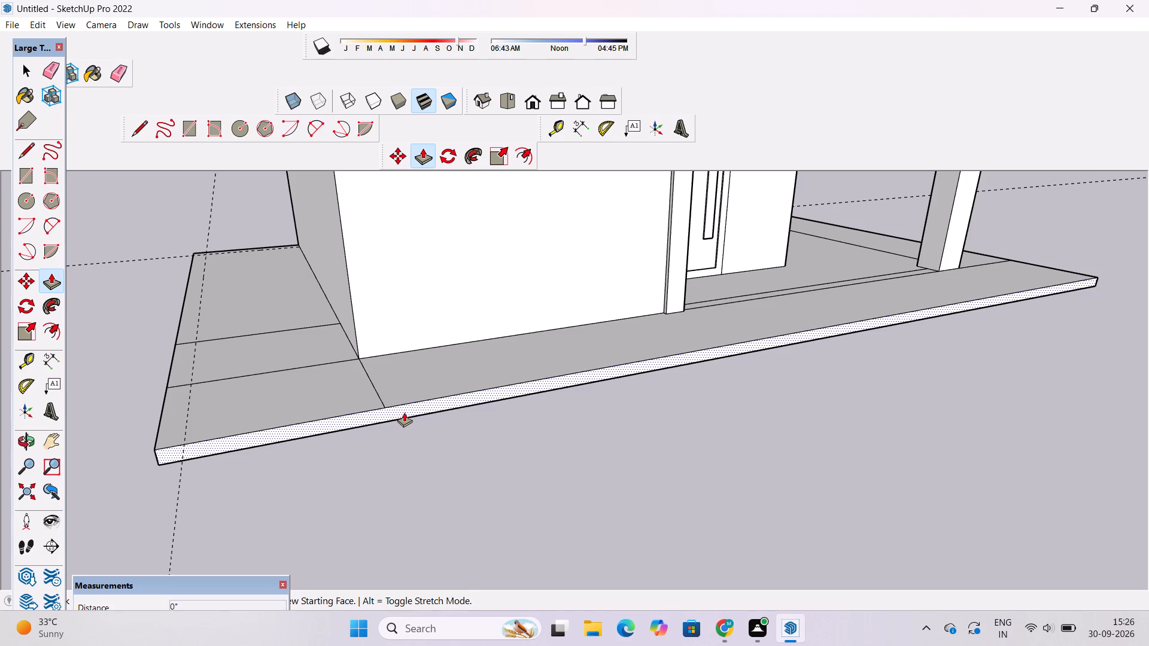
{"action": "scroll", "coordinate": [409, 419], "scroll_direction": "down", "scroll_amount": 4}
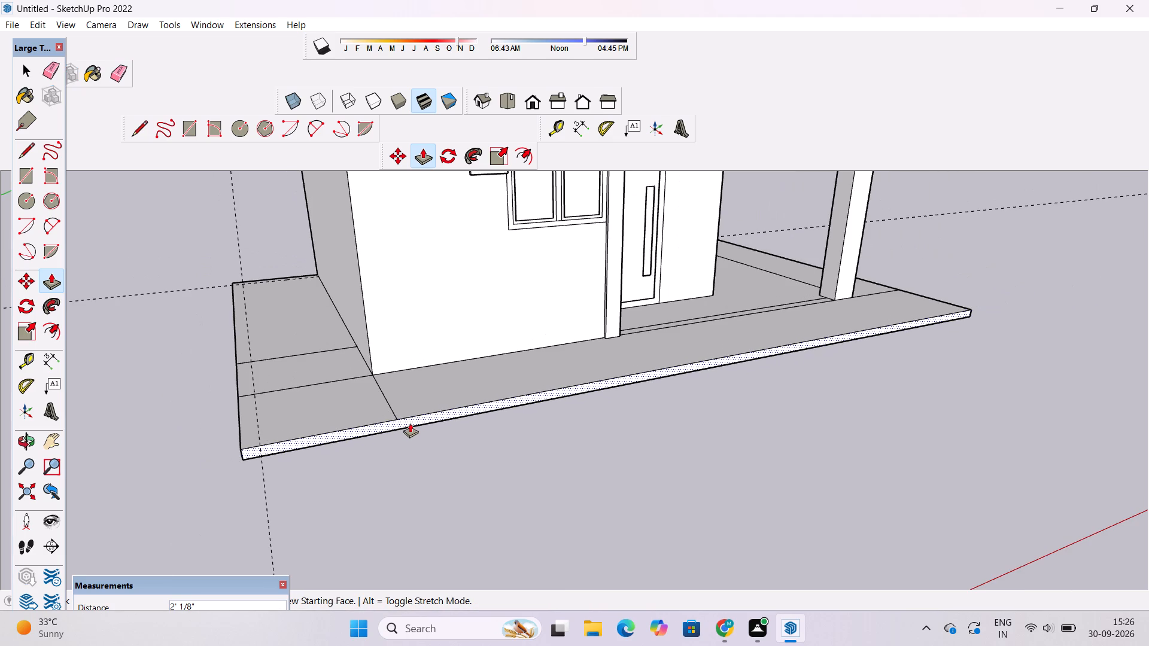
{"action": "type", "text": "4'"}
{"action": "key", "text": "Return"}
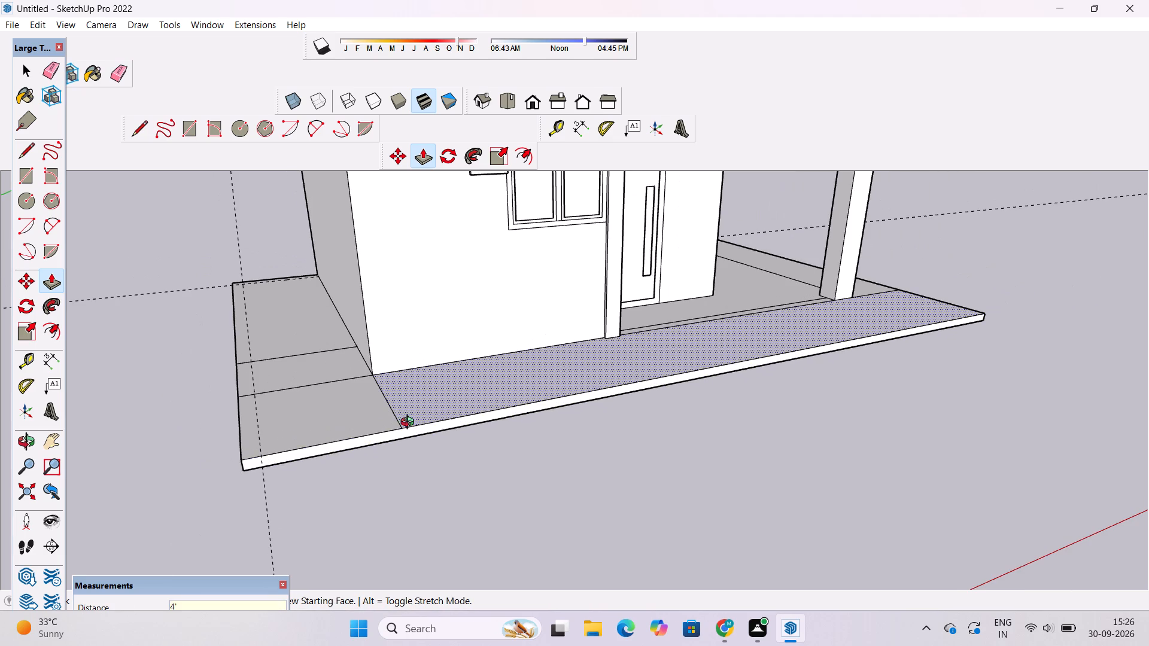
Place a guide 1.5' in from the base slab's extended front edge.
{"action": "key", "text": "o"}
{"action": "scroll", "coordinate": [410, 423], "scroll_direction": "down", "scroll_amount": 6}
{"action": "left_click_drag", "start_coordinate": [449, 408], "coordinate": [324, 361]}
{"action": "scroll", "coordinate": [327, 384], "scroll_direction": "down", "scroll_amount": 5}
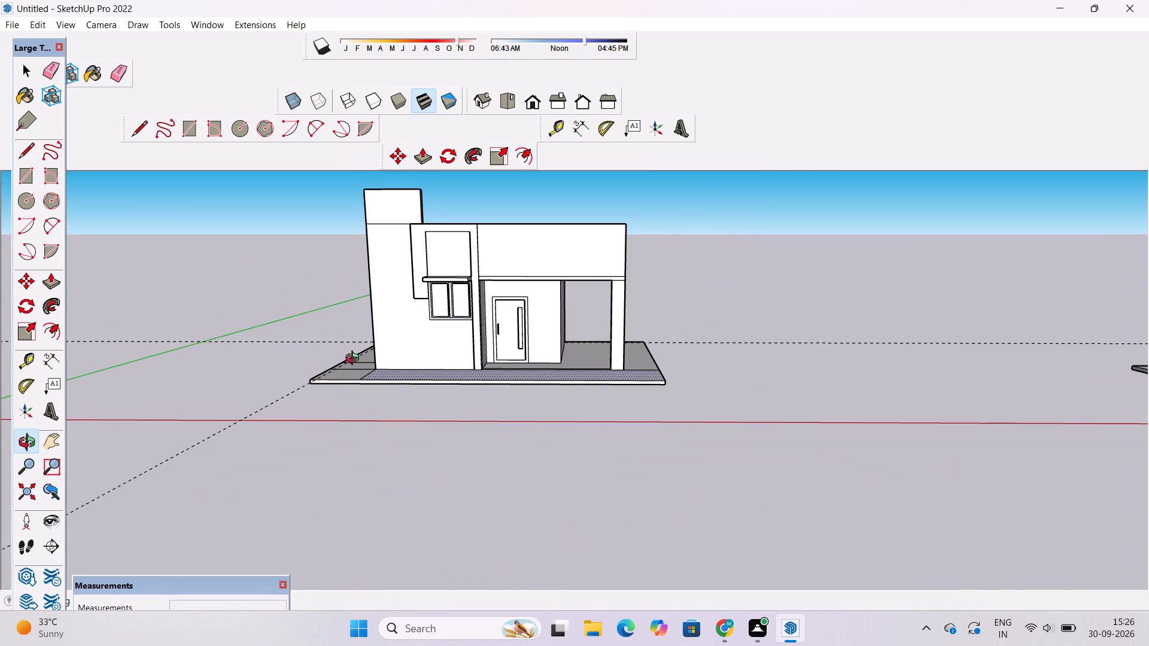
{"action": "left_click_drag", "start_coordinate": [369, 394], "coordinate": [415, 534]}
{"action": "scroll", "coordinate": [417, 502], "scroll_direction": "up", "scroll_amount": 4}
{"action": "left_click_drag", "start_coordinate": [417, 470], "coordinate": [418, 415], "text": "shift"}
{"action": "left_click_drag", "start_coordinate": [430, 432], "coordinate": [457, 468]}
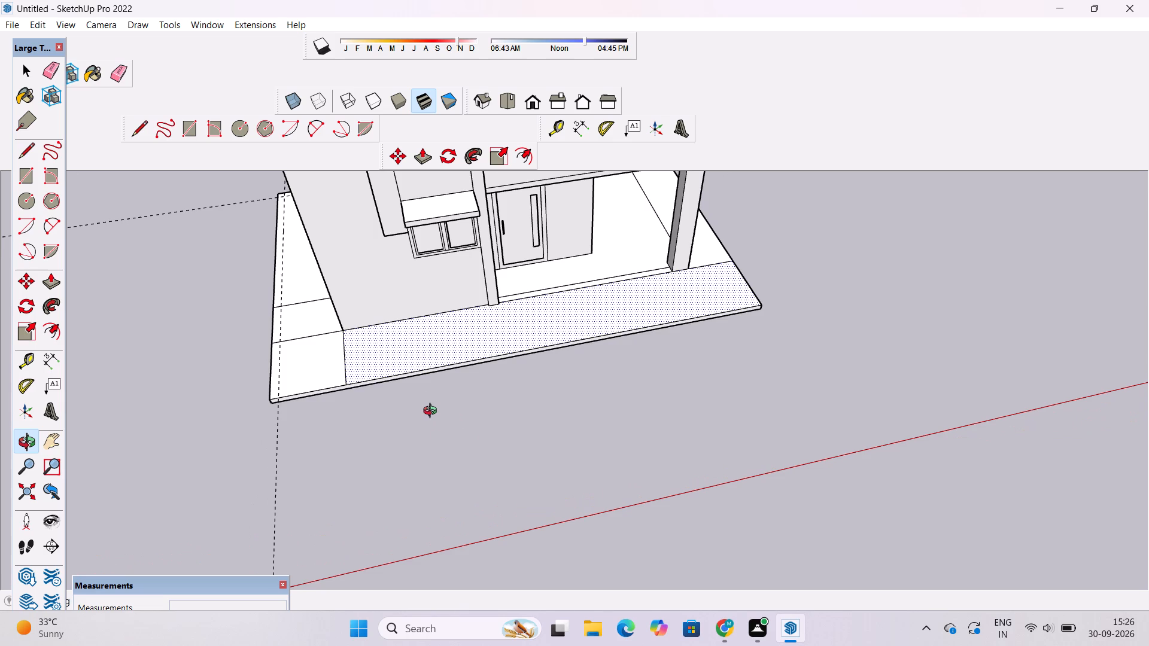
{"action": "key", "text": "t"}
{"action": "scroll", "coordinate": [397, 374], "scroll_direction": "up", "scroll_amount": 5}
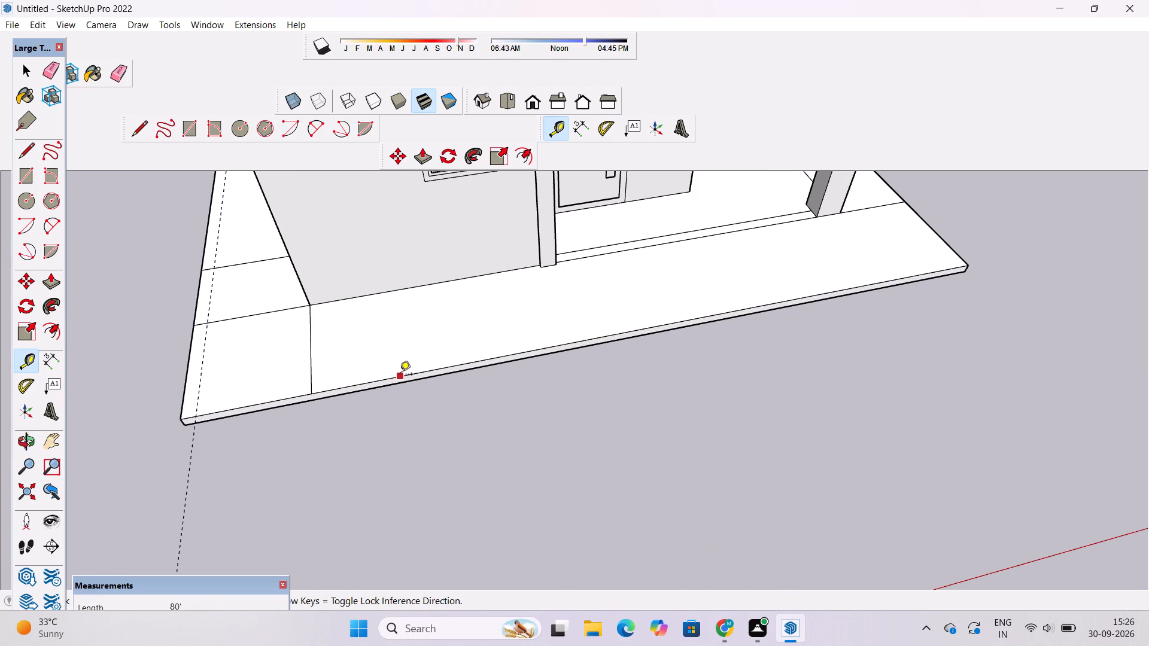
{"action": "left_click", "coordinate": [400, 375]}
{"action": "type", "text": "1.5'"}
{"action": "key", "text": "Return"}
Place a guide 1.5' in from the base slab's outer edge on the porch side.
{"action": "key", "text": "o"}
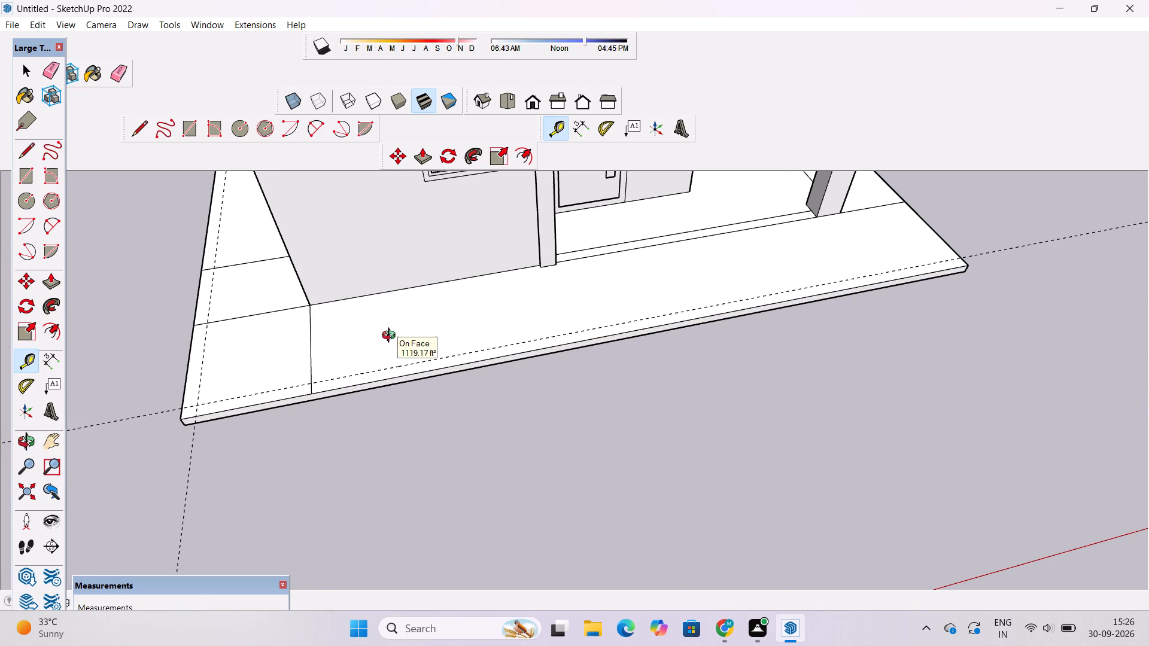
{"action": "scroll", "coordinate": [391, 337], "scroll_direction": "down", "scroll_amount": 5}
{"action": "left_click_drag", "start_coordinate": [402, 375], "coordinate": [293, 401]}
{"action": "scroll", "coordinate": [287, 391], "scroll_direction": "down", "scroll_amount": 5}
{"action": "left_click_drag", "start_coordinate": [479, 321], "coordinate": [323, 397], "text": "shift"}
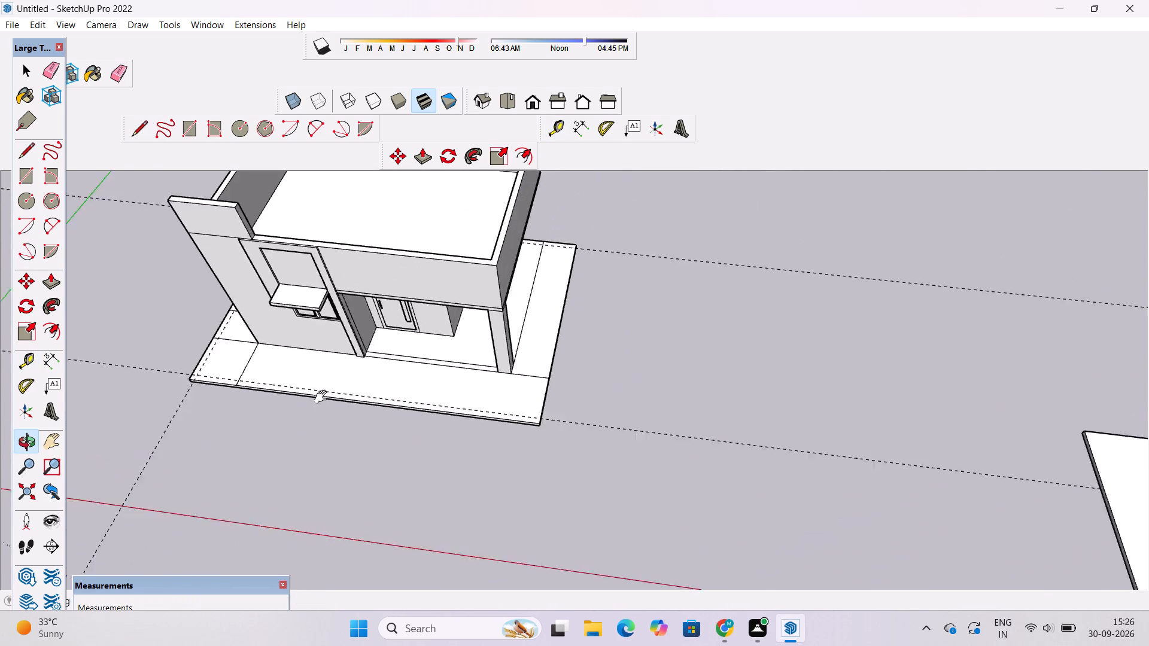
{"action": "left_click_drag", "start_coordinate": [323, 397], "coordinate": [322, 398], "text": "shift"}
{"action": "scroll", "coordinate": [513, 358], "scroll_direction": "up", "scroll_amount": 4}
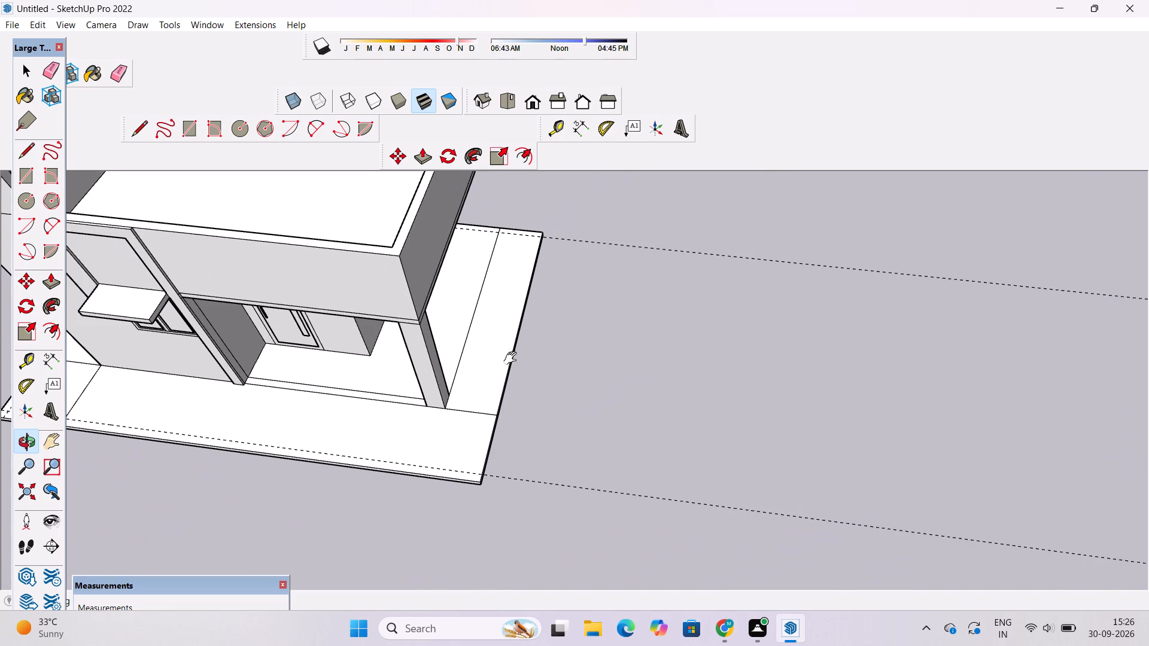
{"action": "left_click_drag", "start_coordinate": [513, 358], "coordinate": [516, 369], "text": "shift"}
{"action": "left_click_drag", "start_coordinate": [536, 354], "coordinate": [580, 374]}
{"action": "left_click_drag", "start_coordinate": [562, 372], "coordinate": [578, 394]}
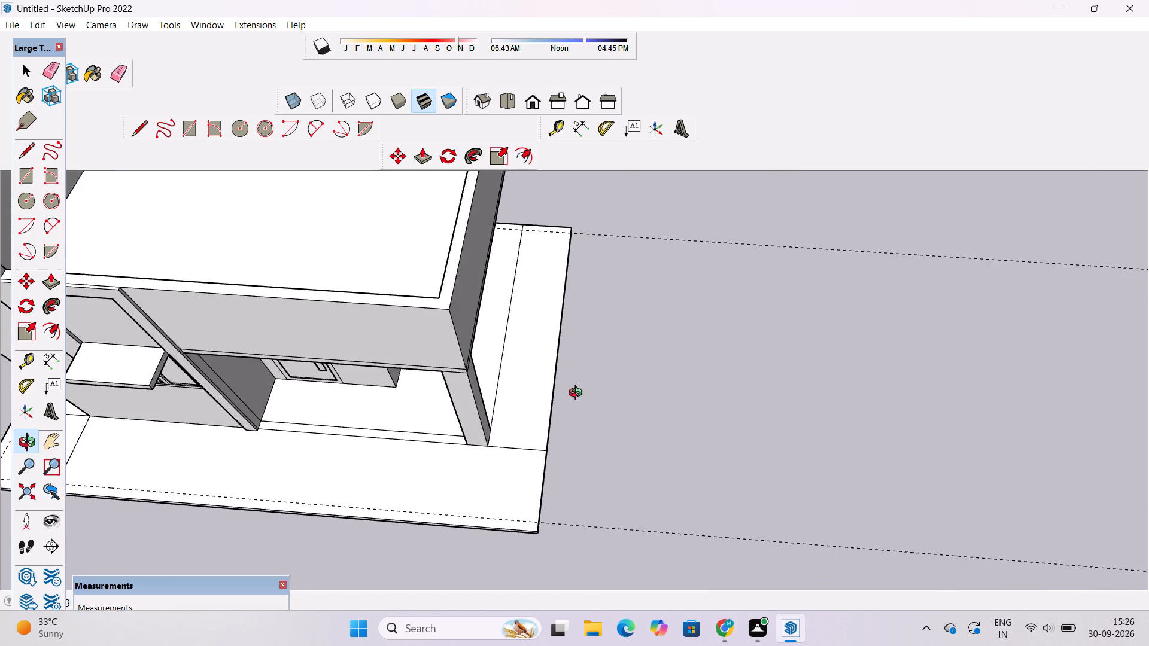
{"action": "left_click_drag", "start_coordinate": [578, 394], "coordinate": [576, 394]}
{"action": "scroll", "coordinate": [557, 360], "scroll_direction": "up", "scroll_amount": 4}
{"action": "left_click_drag", "start_coordinate": [551, 364], "coordinate": [544, 383], "text": "shift"}
{"action": "key", "text": "t"}
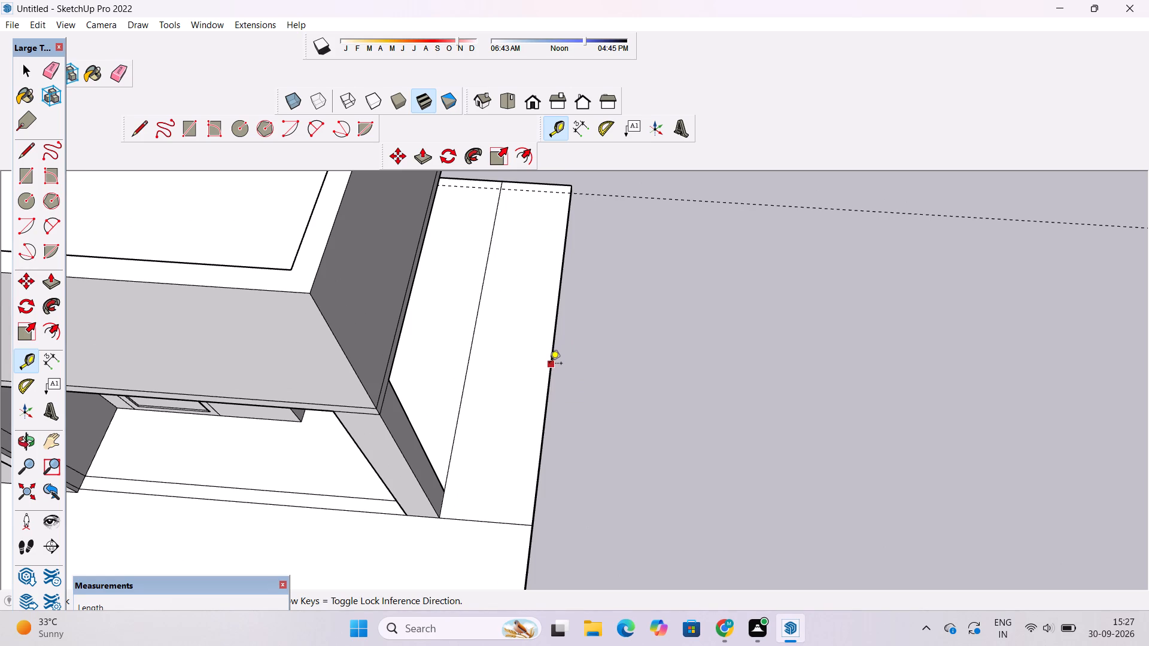
{"action": "scroll", "coordinate": [544, 346], "scroll_direction": "up", "scroll_amount": 4}
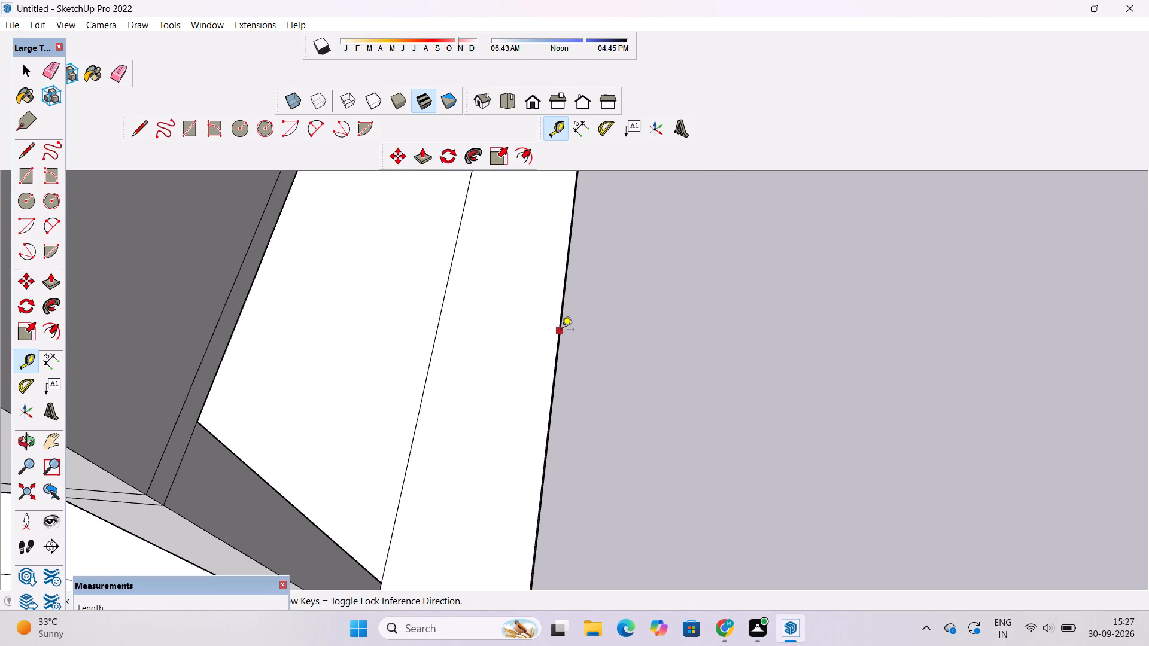
{"action": "left_click", "coordinate": [560, 326]}
{"action": "type", "text": "1.5'"}
{"action": "key", "text": "Return"}
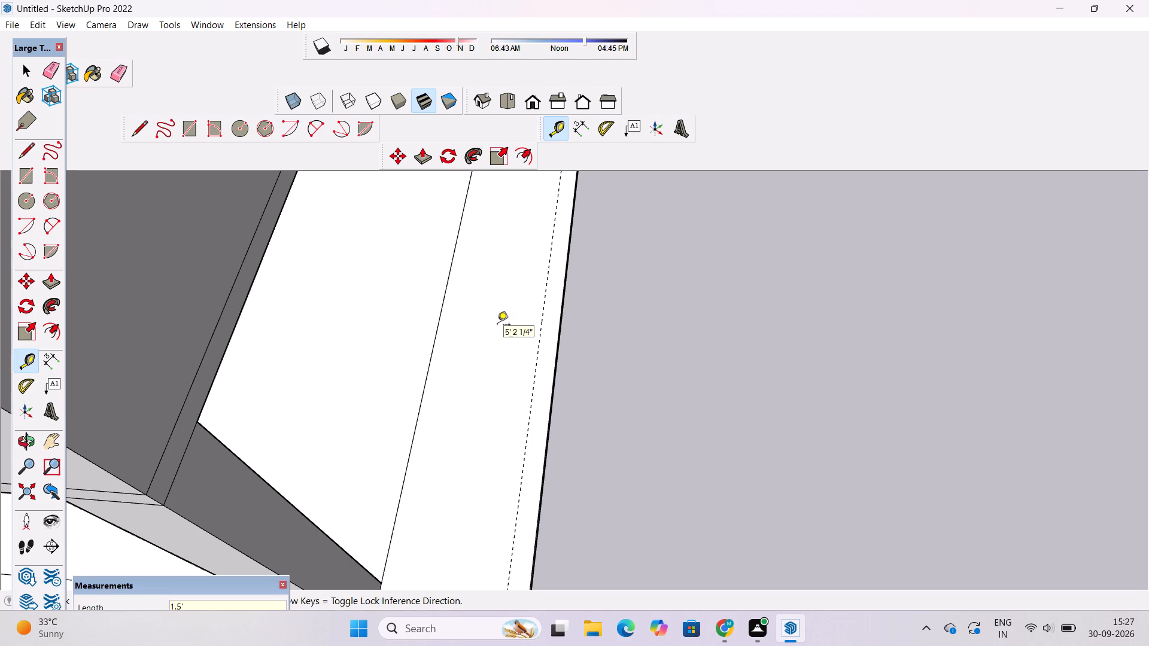
Examine the guides around the base slab's perimeter from the porch side, the opposite side strip and the front.
{"action": "scroll", "coordinate": [497, 325], "scroll_direction": "down", "scroll_amount": 14}
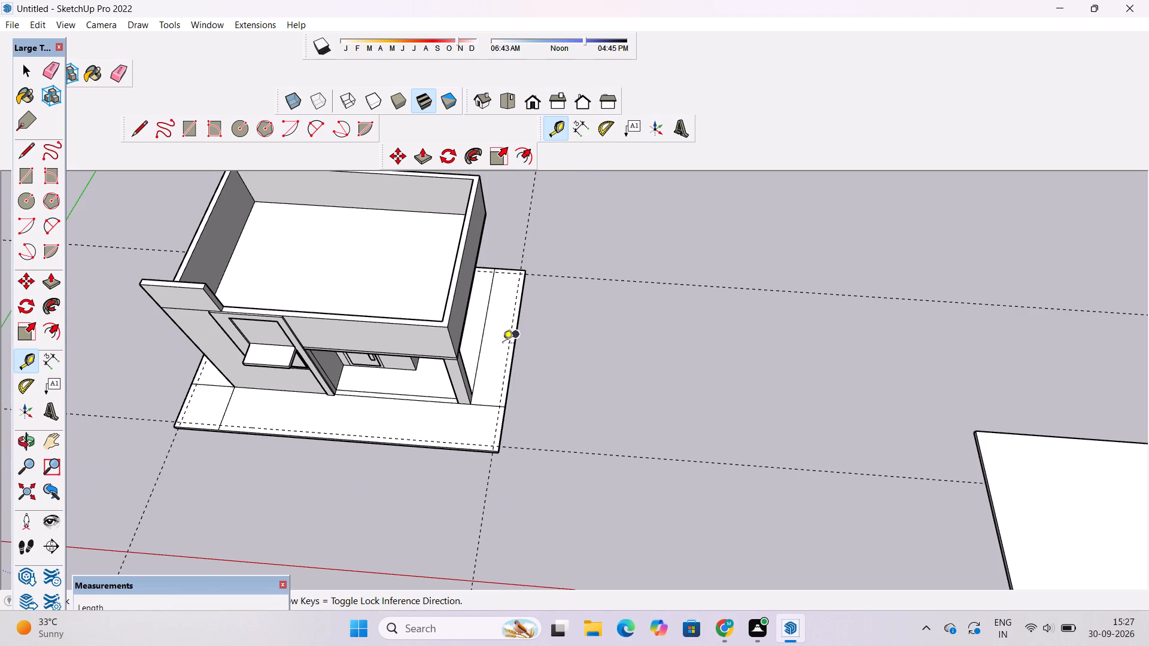
{"action": "key", "text": "o"}
{"action": "scroll", "coordinate": [500, 304], "scroll_direction": "up", "scroll_amount": 4}
{"action": "left_click_drag", "start_coordinate": [489, 316], "coordinate": [550, 318], "text": "shift"}
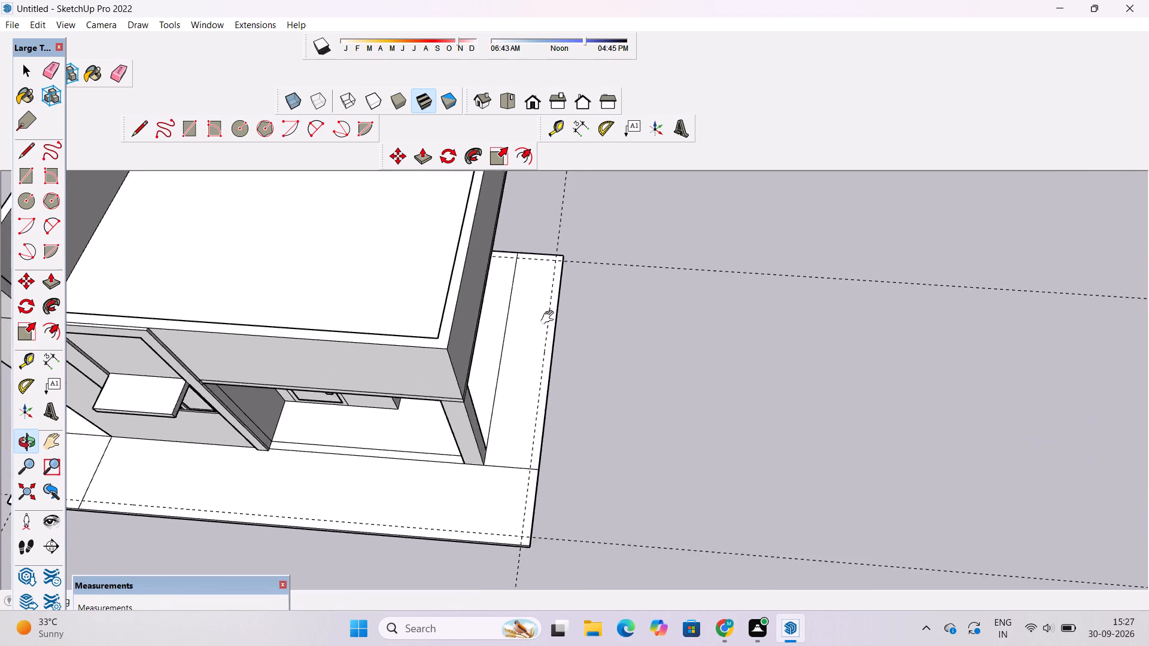
{"action": "left_click_drag", "start_coordinate": [550, 318], "coordinate": [713, 318], "text": "shift"}
{"action": "scroll", "coordinate": [715, 316], "scroll_direction": "down", "scroll_amount": 4}
{"action": "left_click_drag", "start_coordinate": [484, 417], "coordinate": [723, 377]}
{"action": "left_click_drag", "start_coordinate": [490, 440], "coordinate": [679, 353], "text": "shift"}
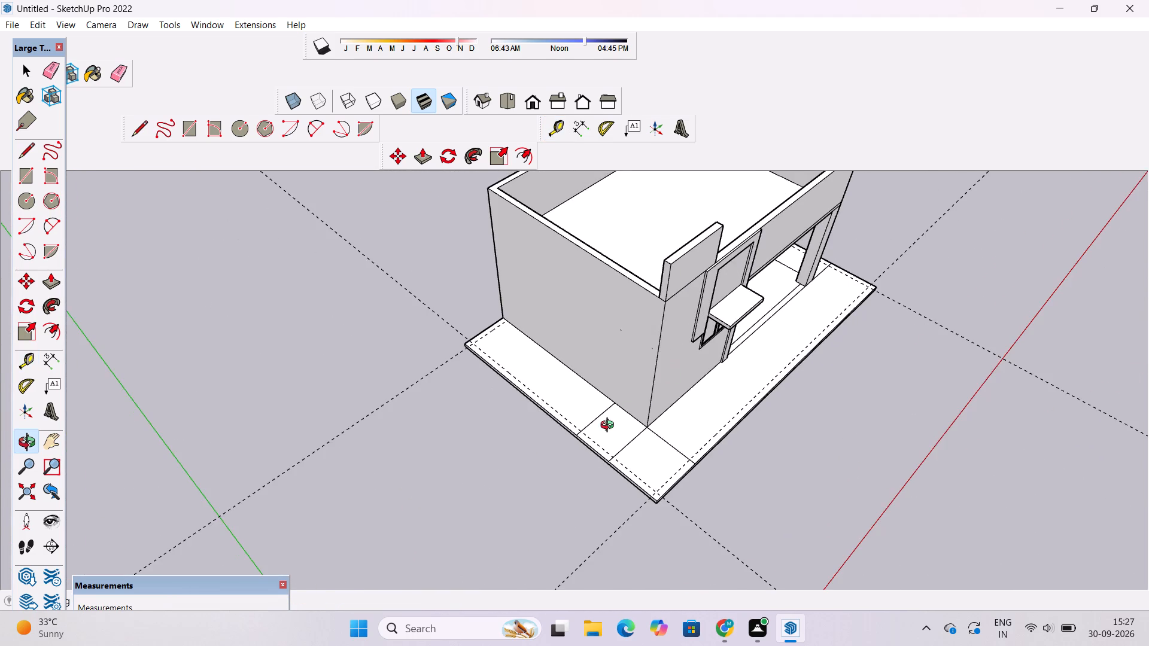
{"action": "left_click_drag", "start_coordinate": [610, 426], "coordinate": [616, 374], "text": "shift"}
{"action": "scroll", "coordinate": [619, 408], "scroll_direction": "up", "scroll_amount": 4}
{"action": "left_click_drag", "start_coordinate": [618, 408], "coordinate": [617, 387], "text": "shift"}
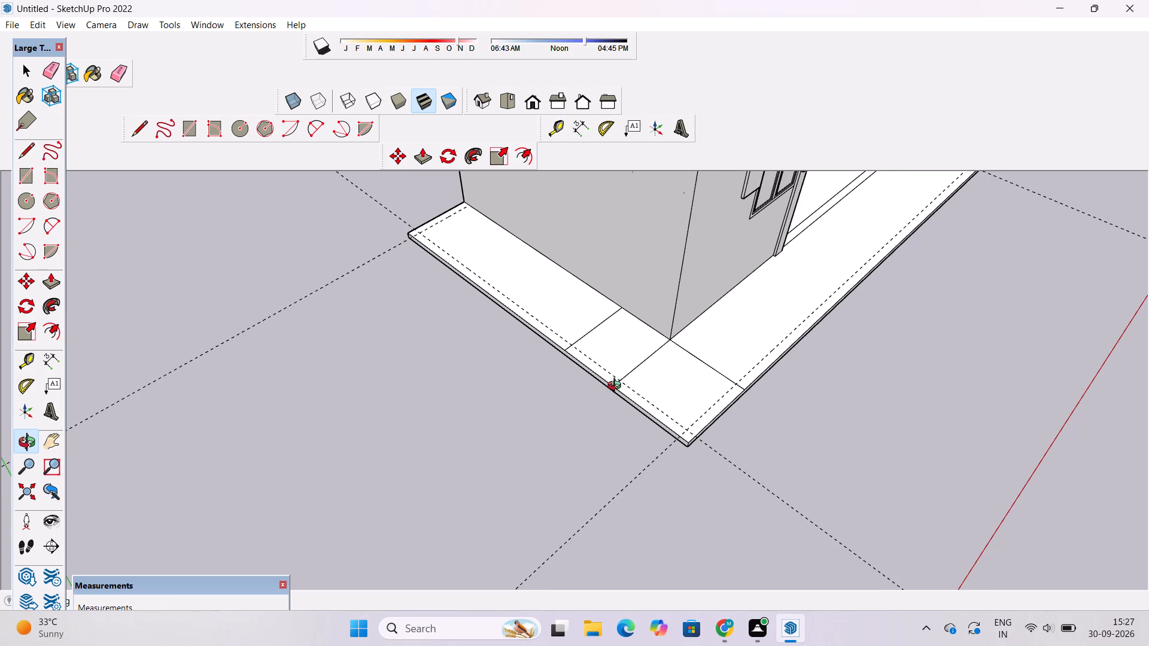
{"action": "left_click_drag", "start_coordinate": [773, 362], "coordinate": [666, 382]}
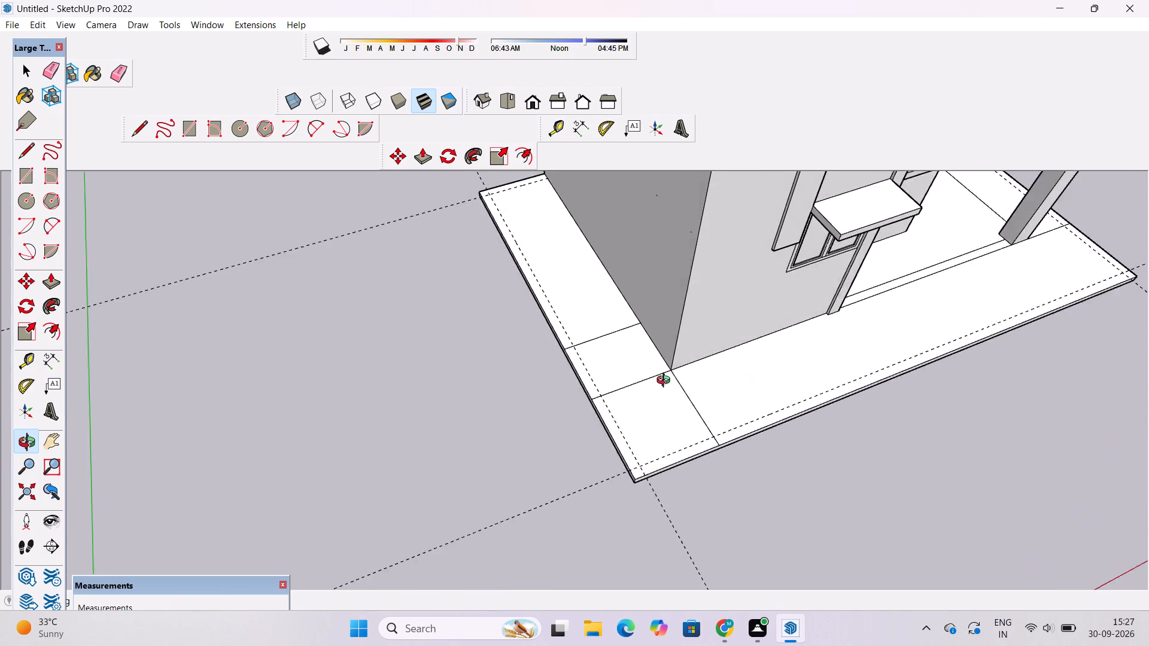
{"action": "left_click_drag", "start_coordinate": [666, 382], "coordinate": [609, 389]}
{"action": "left_click_drag", "start_coordinate": [609, 396], "coordinate": [534, 366], "text": "shift"}
{"action": "left_click_drag", "start_coordinate": [622, 384], "coordinate": [543, 382], "text": "shift"}
{"action": "left_click_drag", "start_coordinate": [543, 392], "coordinate": [510, 403]}
{"action": "left_click_drag", "start_coordinate": [510, 407], "coordinate": [504, 394]}
{"action": "left_click_drag", "start_coordinate": [564, 408], "coordinate": [567, 398]}
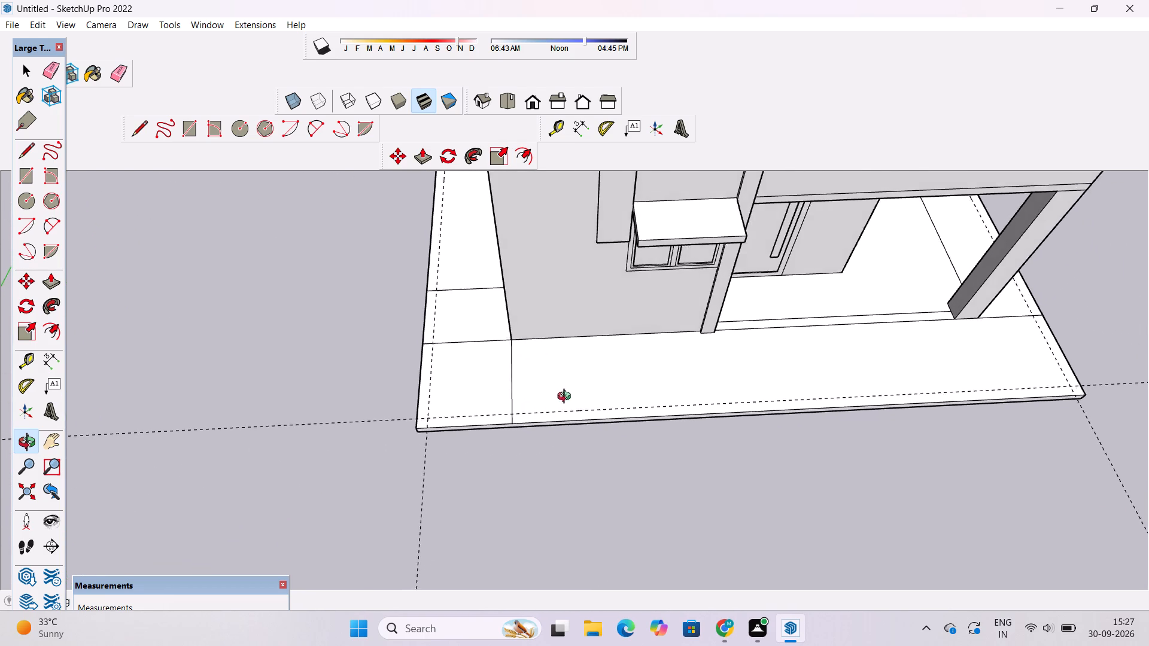
{"action": "left_click_drag", "start_coordinate": [567, 398], "coordinate": [501, 263]}
{"action": "left_click_drag", "start_coordinate": [579, 433], "coordinate": [621, 391]}
{"action": "scroll", "coordinate": [621, 384], "scroll_direction": "down", "scroll_amount": 5}
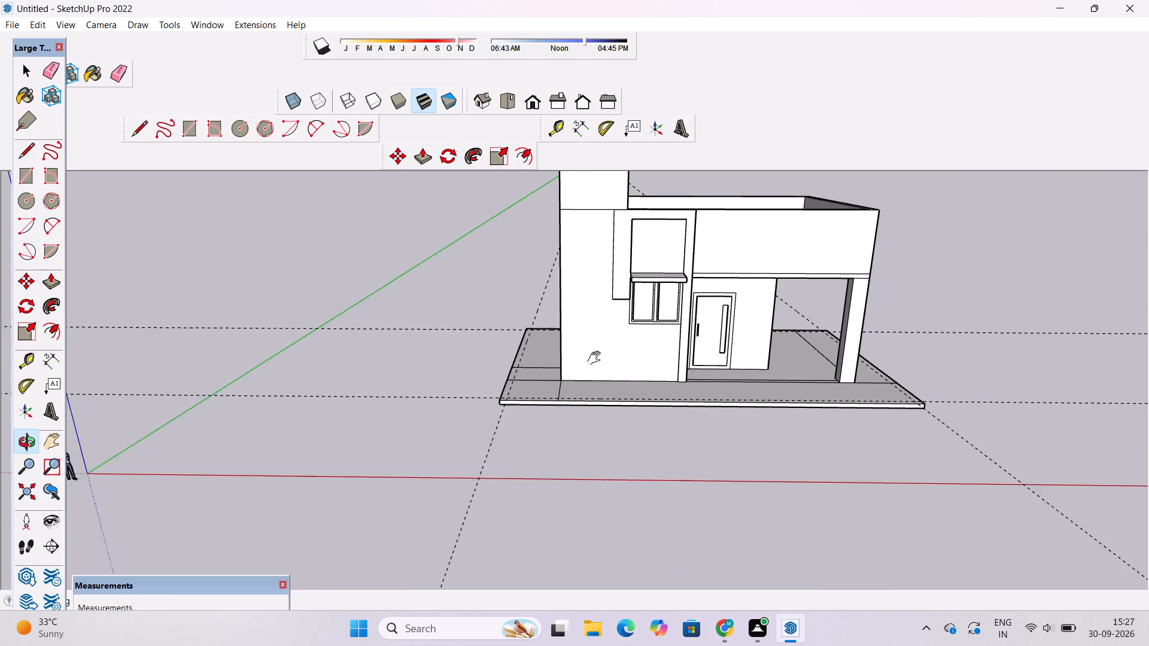
{"action": "left_click_drag", "start_coordinate": [596, 358], "coordinate": [446, 344], "text": "shift"}
{"action": "left_click_drag", "start_coordinate": [493, 404], "coordinate": [525, 501]}
Place a guide across the front strip, 48' from the slab's outer edge on the window side.
{"action": "scroll", "coordinate": [527, 501], "scroll_direction": "up", "scroll_amount": 3}
{"action": "key", "text": "t"}
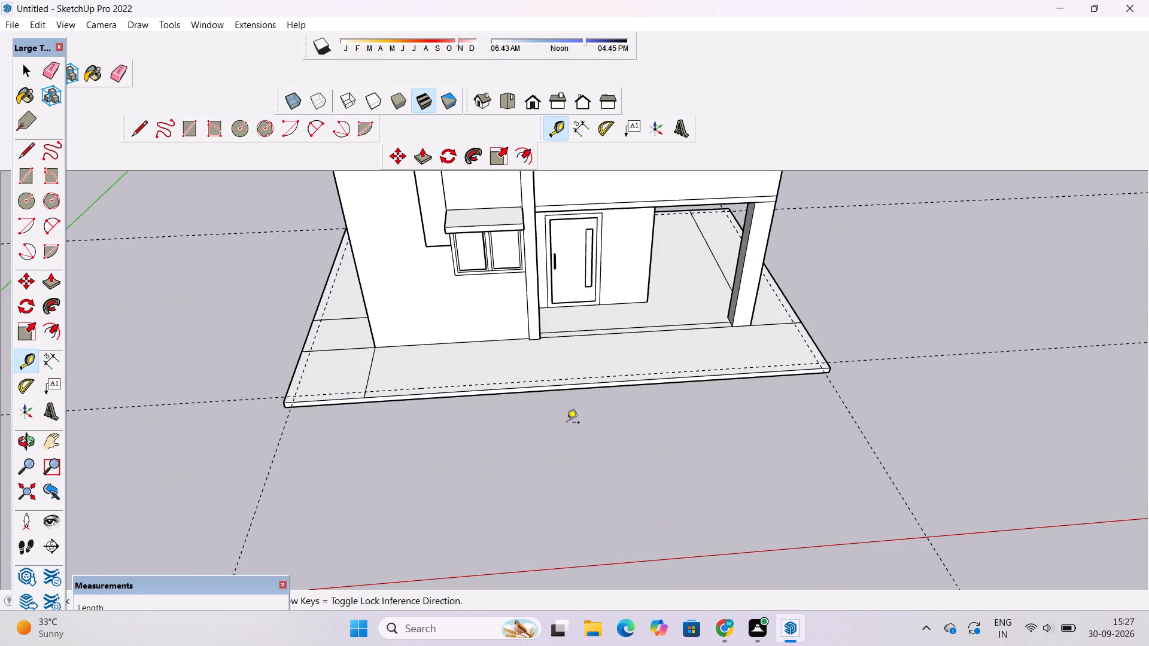
{"action": "scroll", "coordinate": [570, 397], "scroll_direction": "up", "scroll_amount": 3}
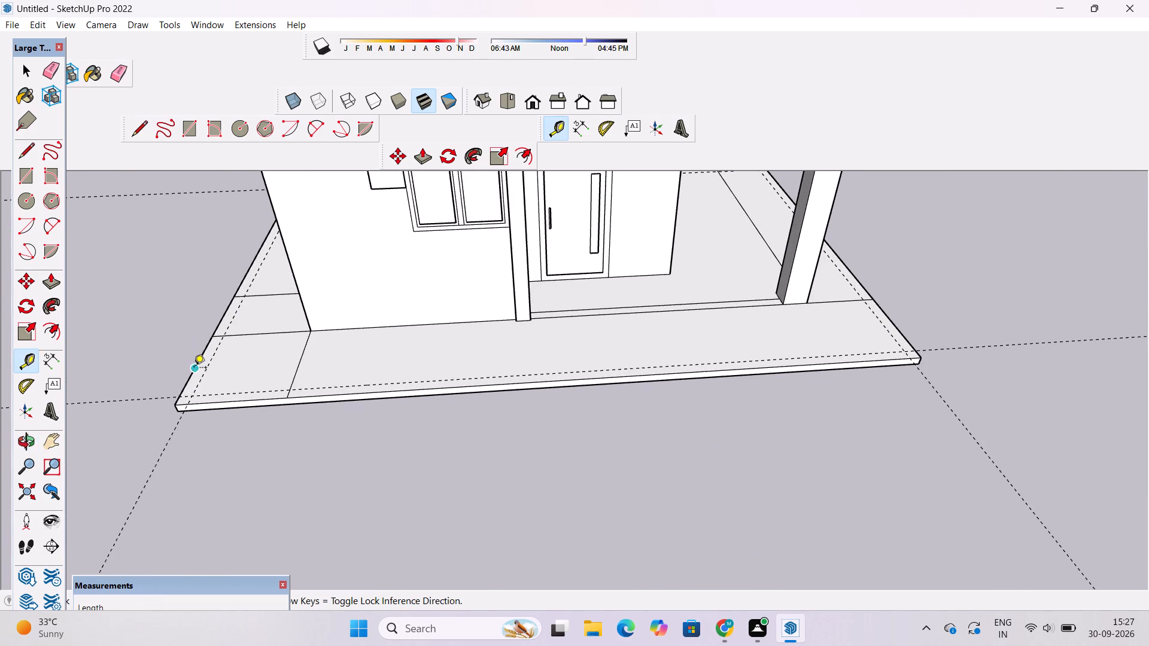
{"action": "left_click", "coordinate": [195, 367]}
{"action": "scroll", "coordinate": [327, 395], "scroll_direction": "down", "scroll_amount": 3}
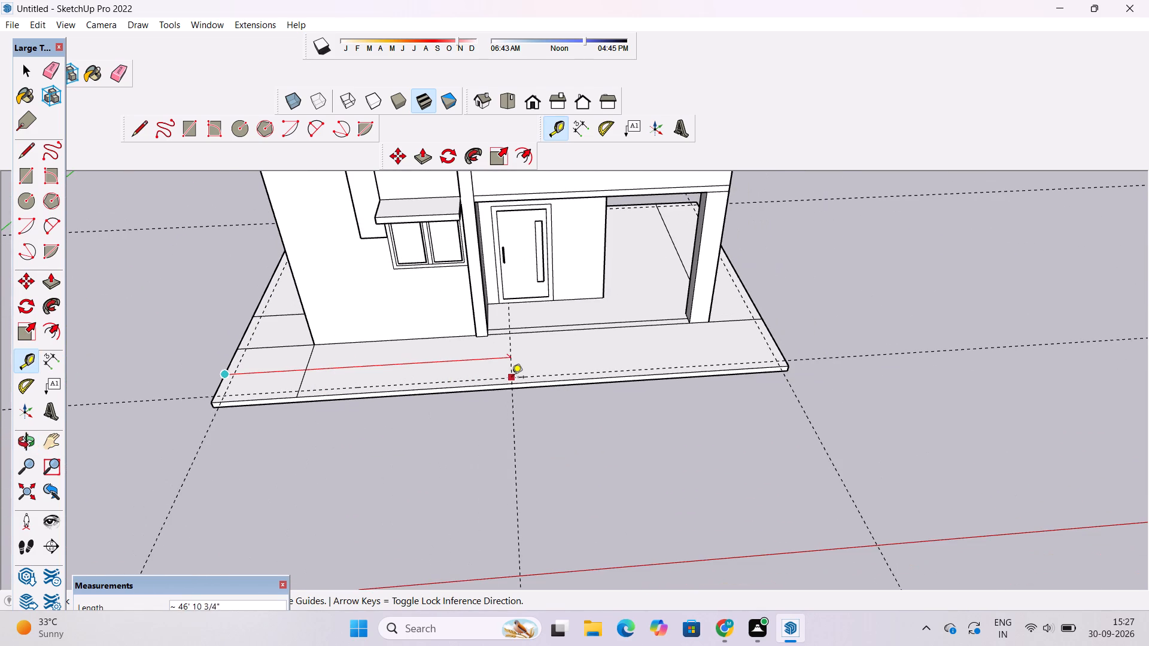
{"action": "scroll", "coordinate": [516, 378], "scroll_direction": "up", "scroll_amount": 8}
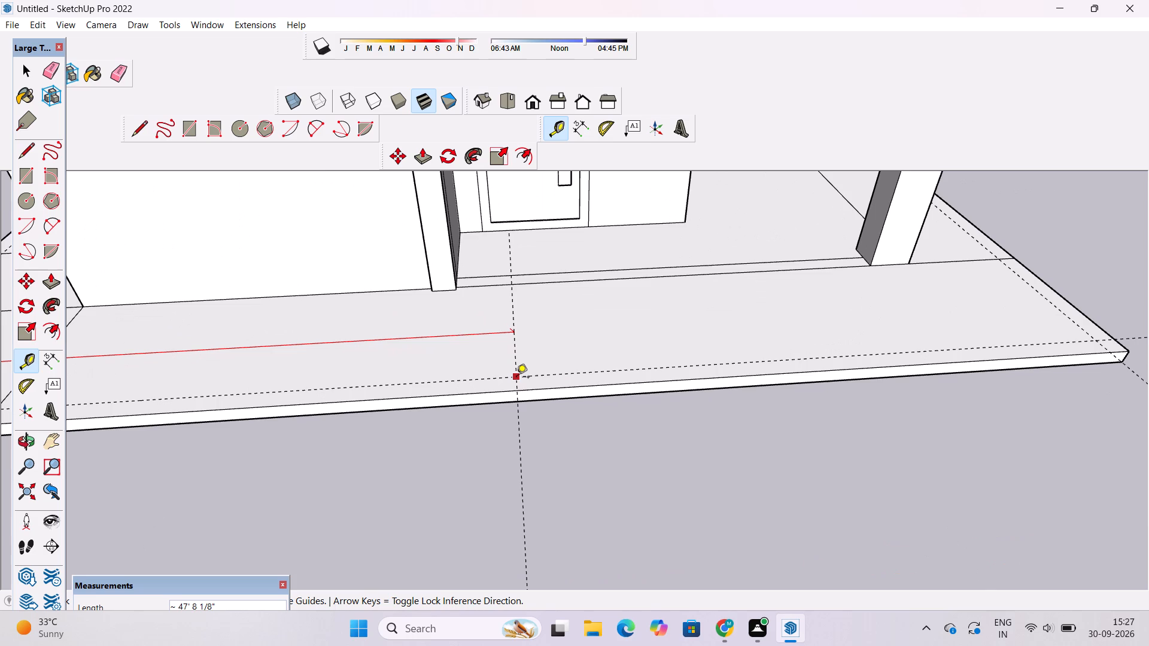
{"action": "type", "text": "48"}
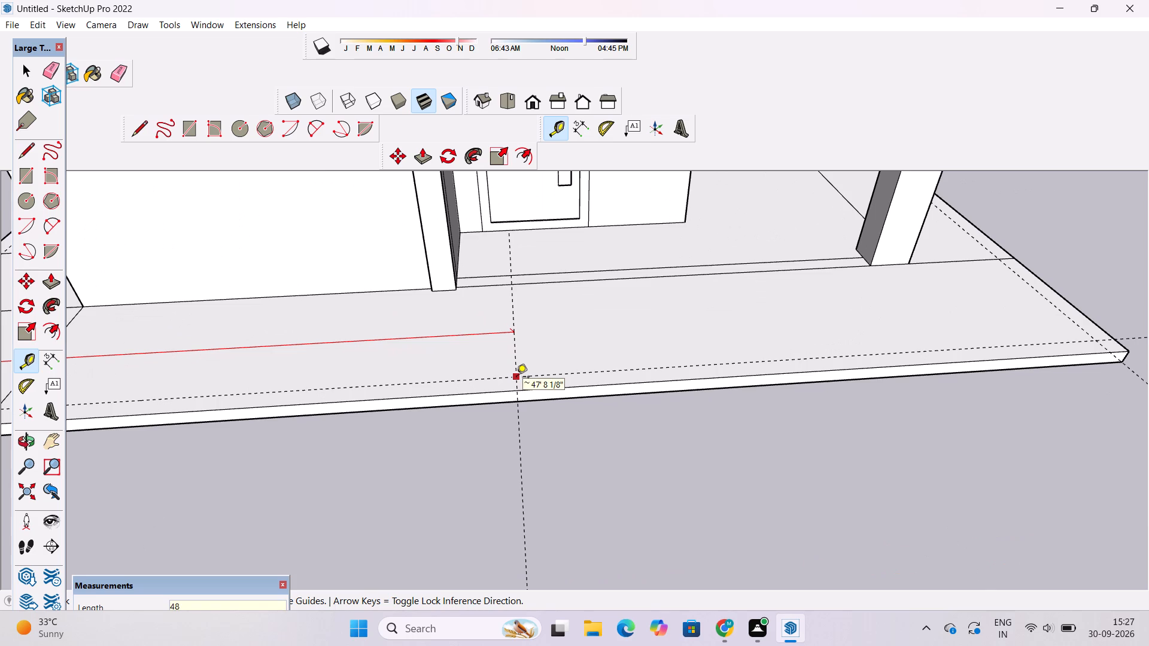
{"action": "key", "text": "apostrophe"}
{"action": "key", "text": "Return"}
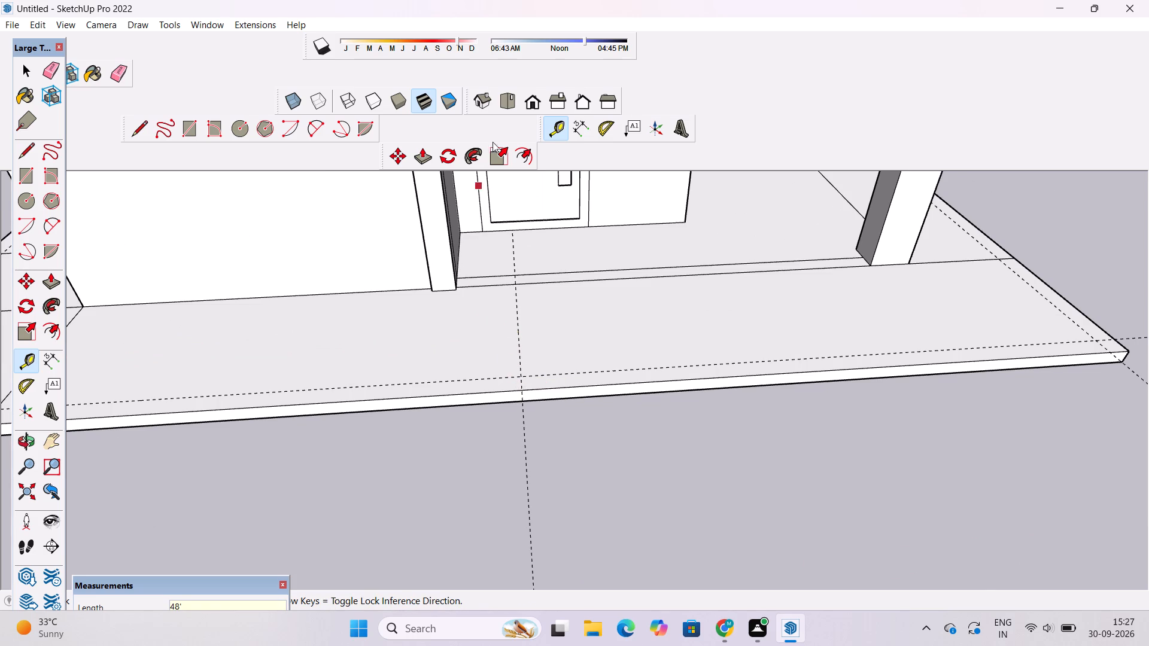
Draw a line 1' 6" inward from the slab's front edge along the 48' guide, continuing 46' 6" along the front guide to the side-strip guide.
{"action": "left_click", "coordinate": [136, 133]}
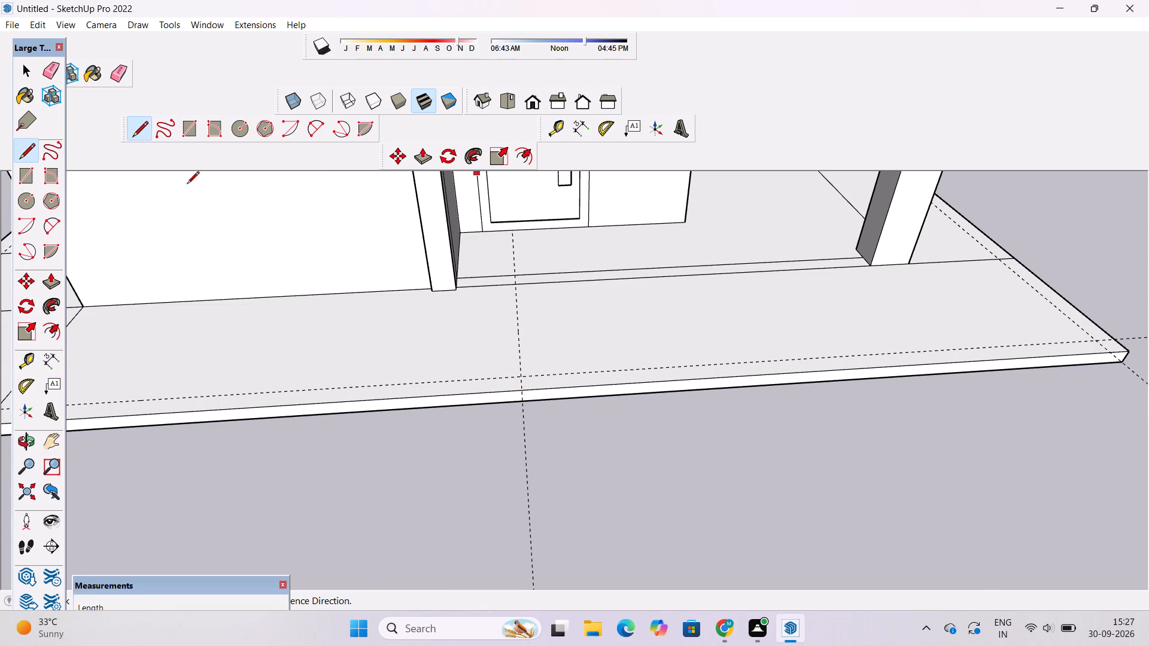
{"action": "scroll", "coordinate": [517, 386], "scroll_direction": "up", "scroll_amount": 9}
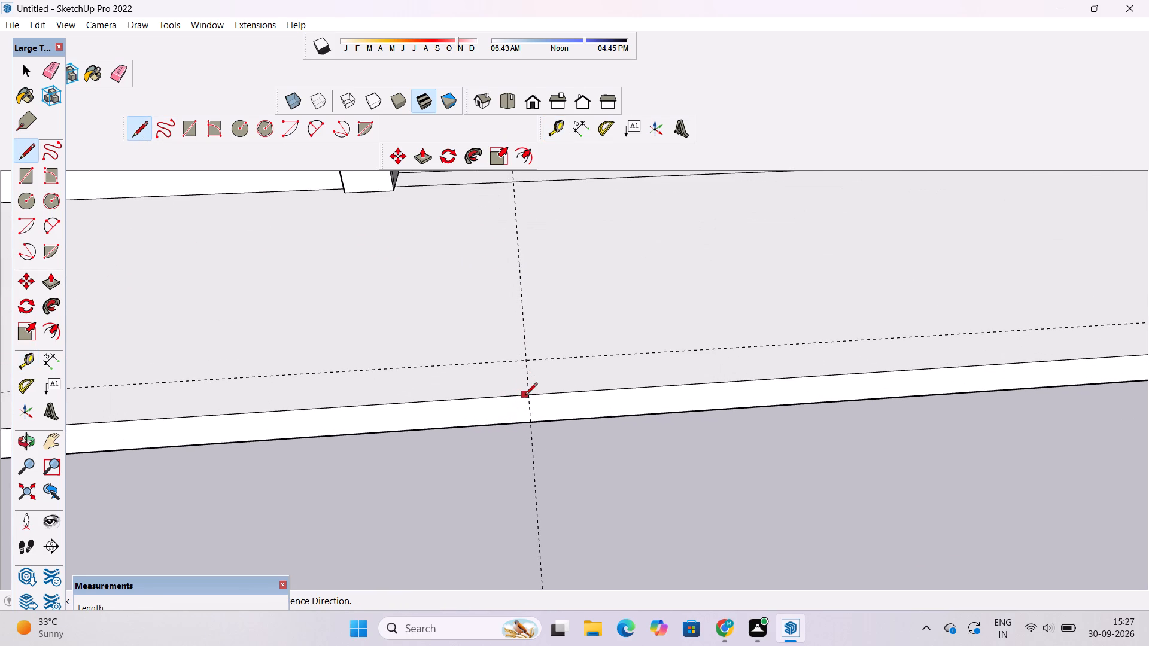
{"action": "left_click", "coordinate": [526, 396]}
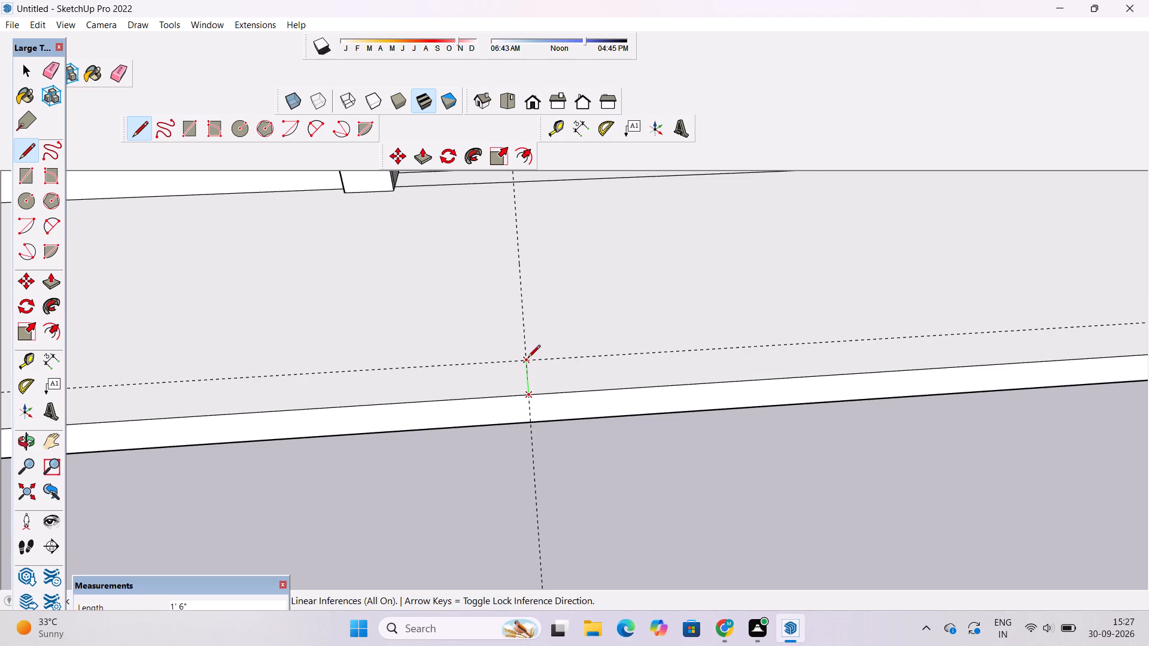
{"action": "left_click", "coordinate": [528, 358]}
{"action": "scroll", "coordinate": [583, 372], "scroll_direction": "down", "scroll_amount": 13}
{"action": "scroll", "coordinate": [823, 362], "scroll_direction": "down", "scroll_amount": 1}
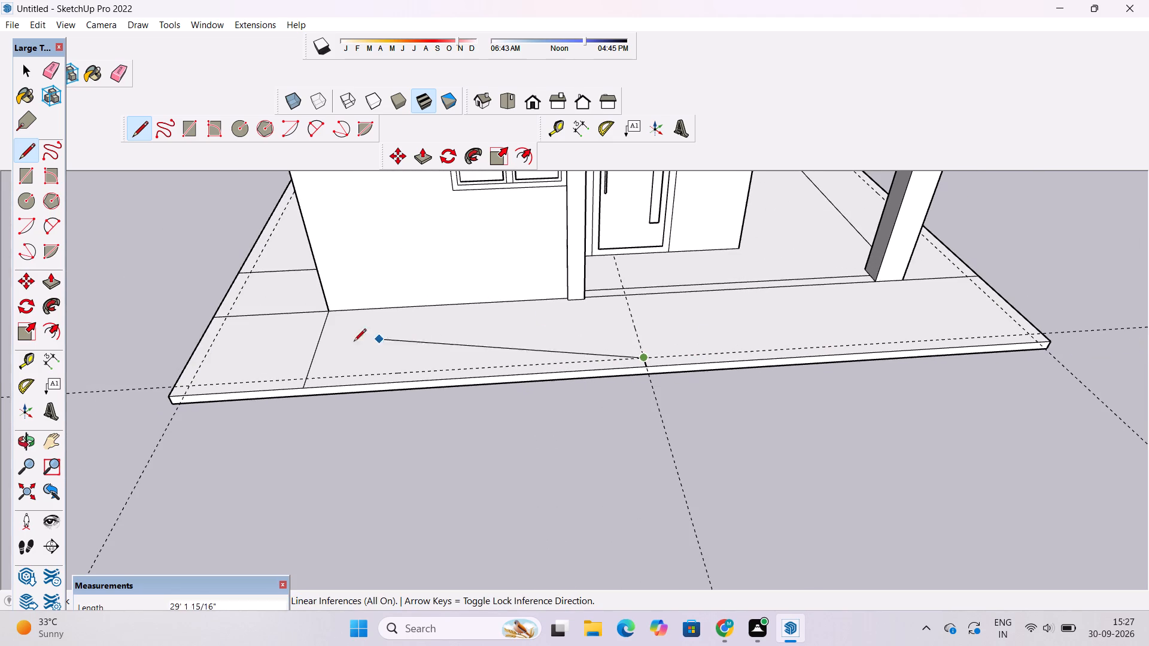
{"action": "scroll", "coordinate": [172, 366], "scroll_direction": "up", "scroll_amount": 8}
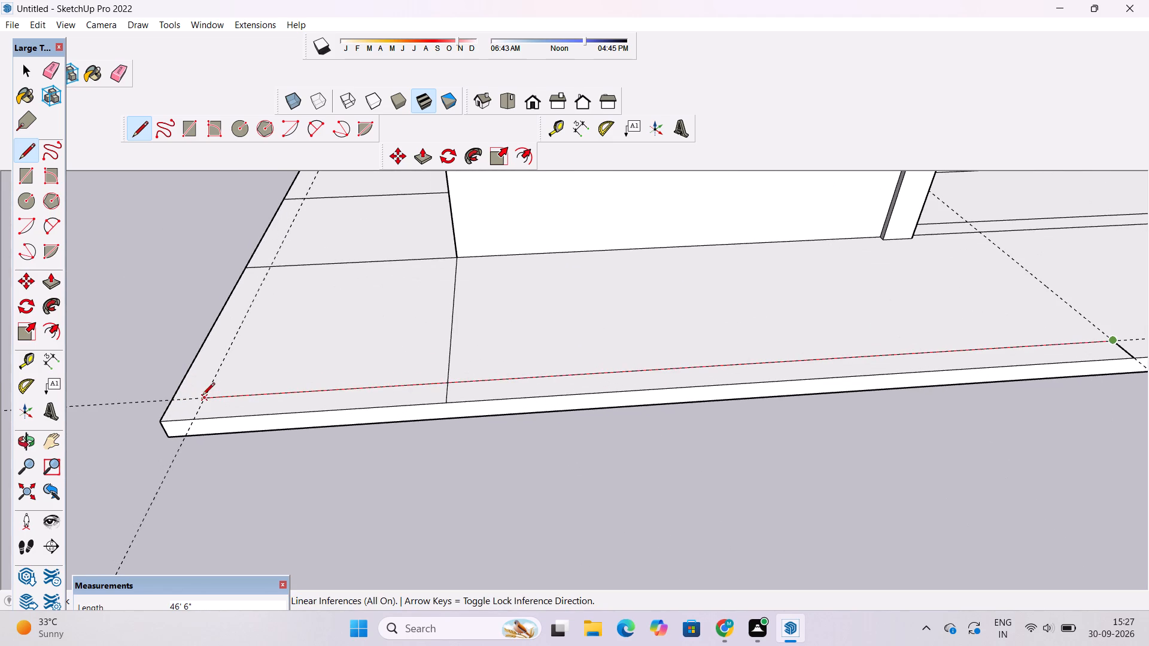
{"action": "left_click", "coordinate": [203, 398]}
Continue the border line 61' along the side-strip guide to the rear guide, and along the rear guide to the building wall.
{"action": "scroll", "coordinate": [203, 398], "scroll_direction": "down", "scroll_amount": 3}
{"action": "key", "text": "o"}
{"action": "scroll", "coordinate": [203, 398], "scroll_direction": "down", "scroll_amount": 5}
{"action": "left_click_drag", "start_coordinate": [180, 413], "coordinate": [338, 402]}
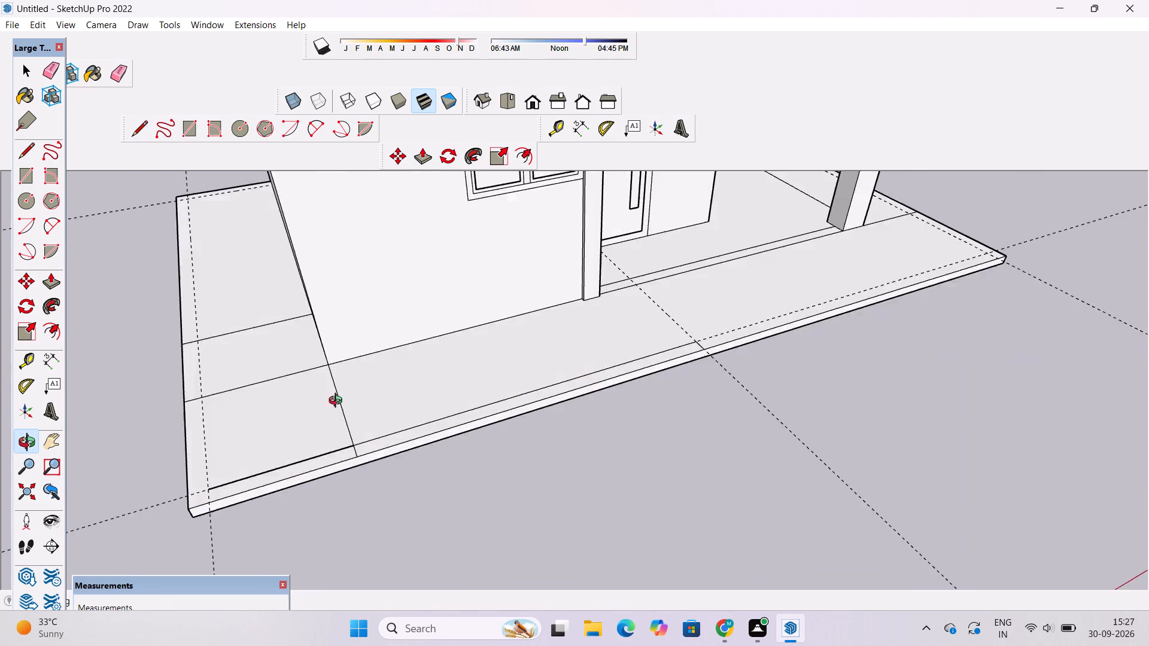
{"action": "left_click_drag", "start_coordinate": [338, 402], "coordinate": [630, 339]}
{"action": "scroll", "coordinate": [633, 337], "scroll_direction": "down", "scroll_amount": 6}
{"action": "left_click_drag", "start_coordinate": [627, 395], "coordinate": [629, 473]}
{"action": "left_click_drag", "start_coordinate": [620, 475], "coordinate": [639, 423], "text": "shift"}
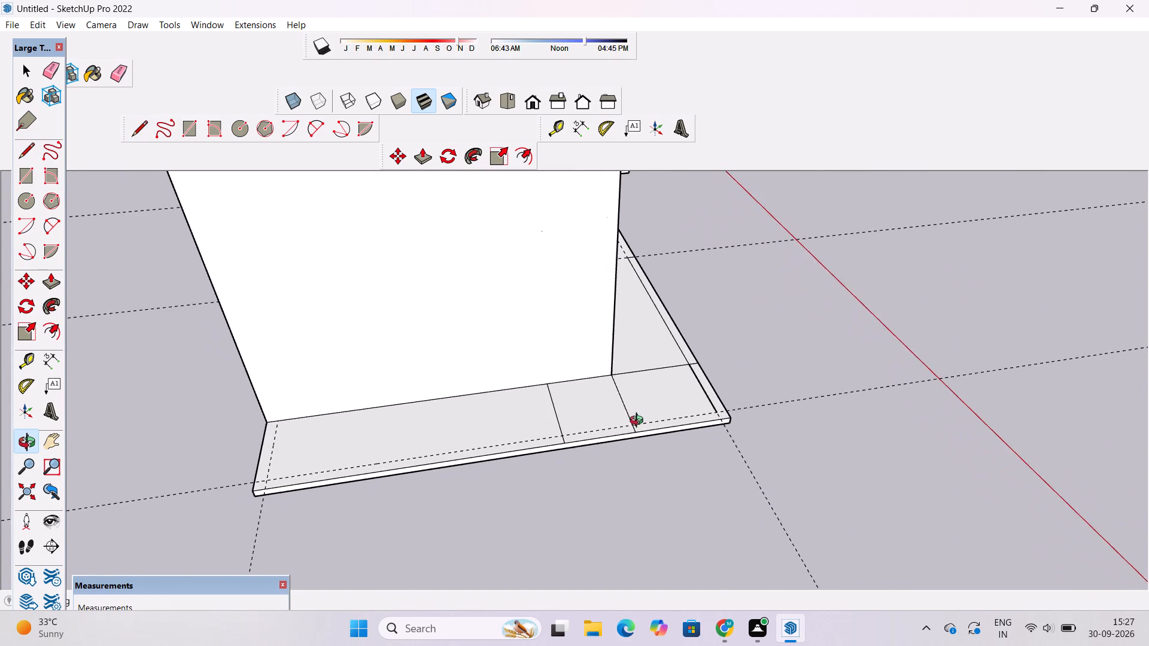
{"action": "scroll", "coordinate": [639, 422], "scroll_direction": "up", "scroll_amount": 3}
{"action": "left_click_drag", "start_coordinate": [631, 421], "coordinate": [686, 410], "text": "shift"}
{"action": "key", "text": "l"}
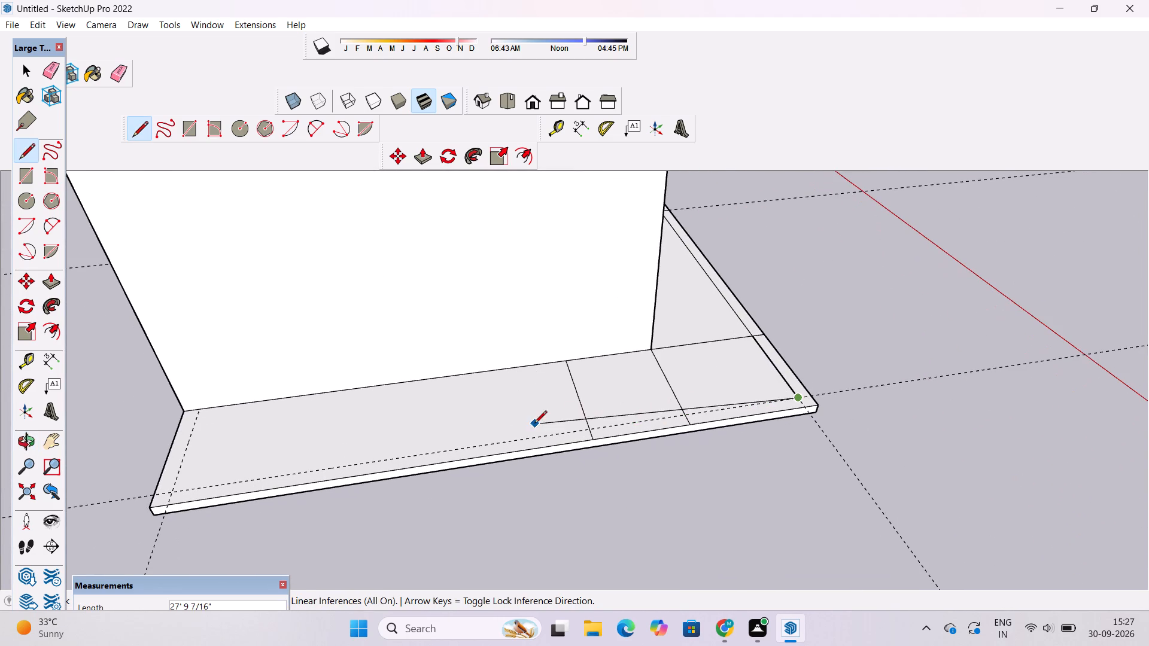
{"action": "scroll", "coordinate": [534, 427], "scroll_direction": "down", "scroll_amount": 6}
{"action": "scroll", "coordinate": [354, 453], "scroll_direction": "up", "scroll_amount": 8}
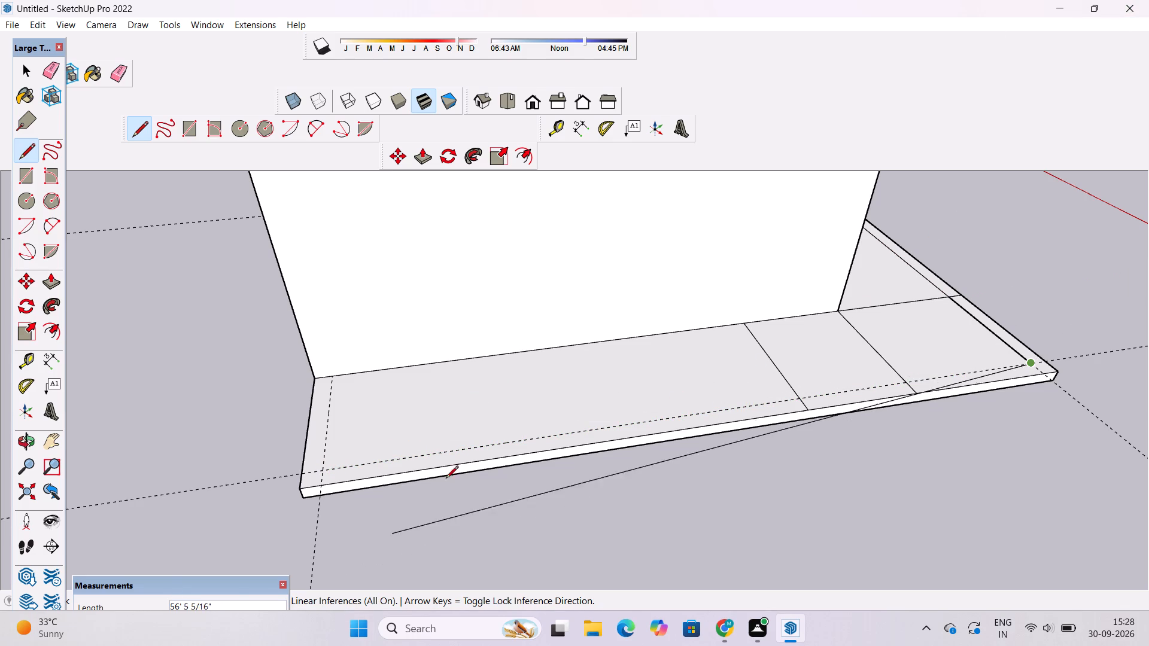
{"action": "scroll", "coordinate": [270, 469], "scroll_direction": "up", "scroll_amount": 4}
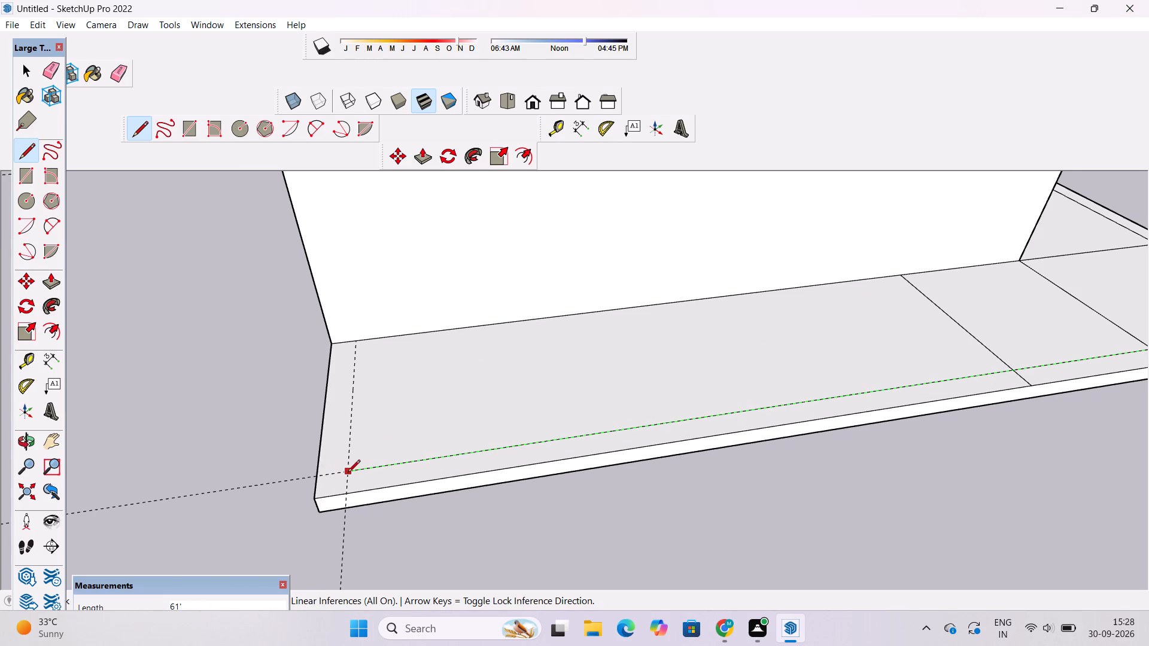
{"action": "scroll", "coordinate": [347, 479], "scroll_direction": "up", "scroll_amount": 4}
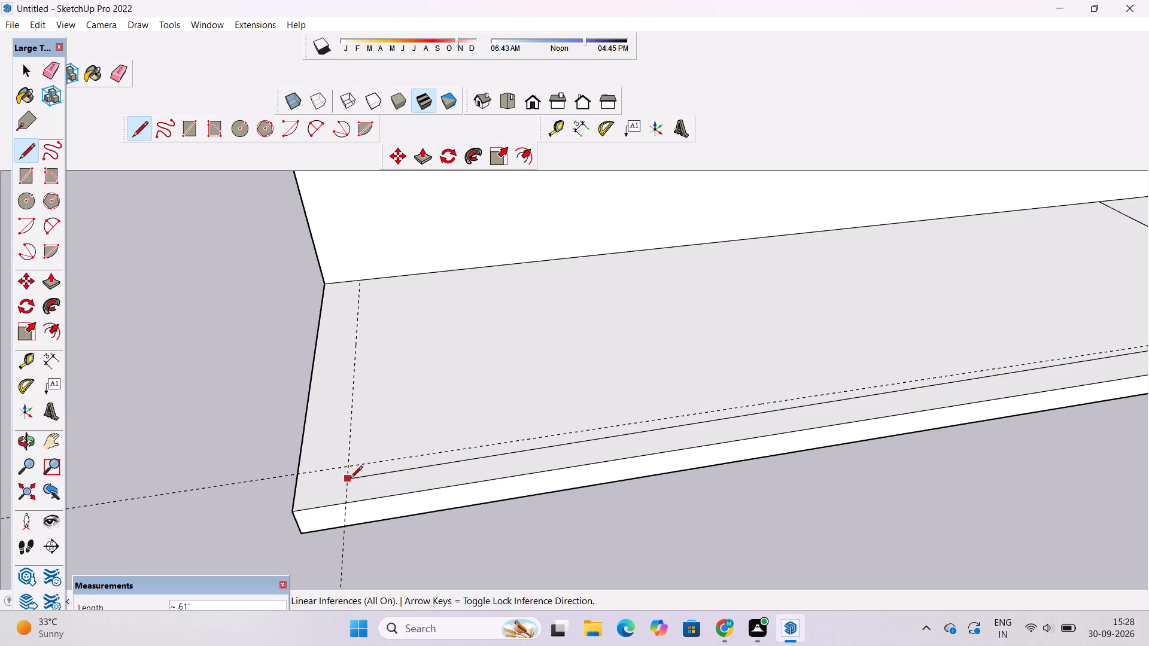
{"action": "scroll", "coordinate": [350, 479], "scroll_direction": "up", "scroll_amount": 4}
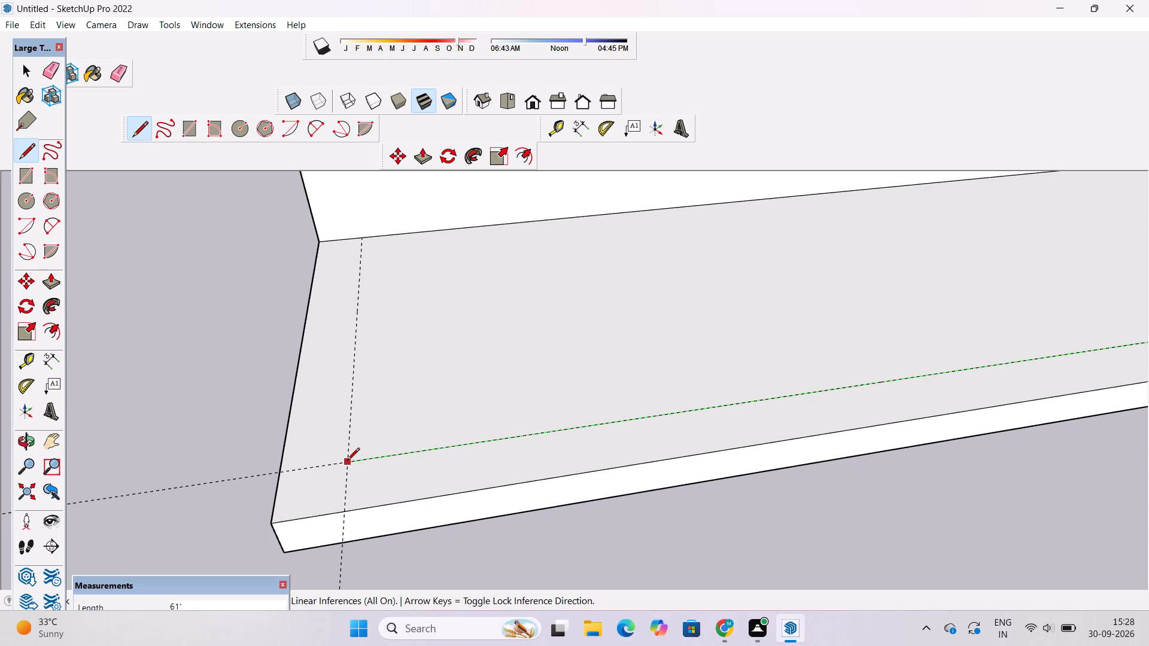
{"action": "left_click", "coordinate": [347, 461]}
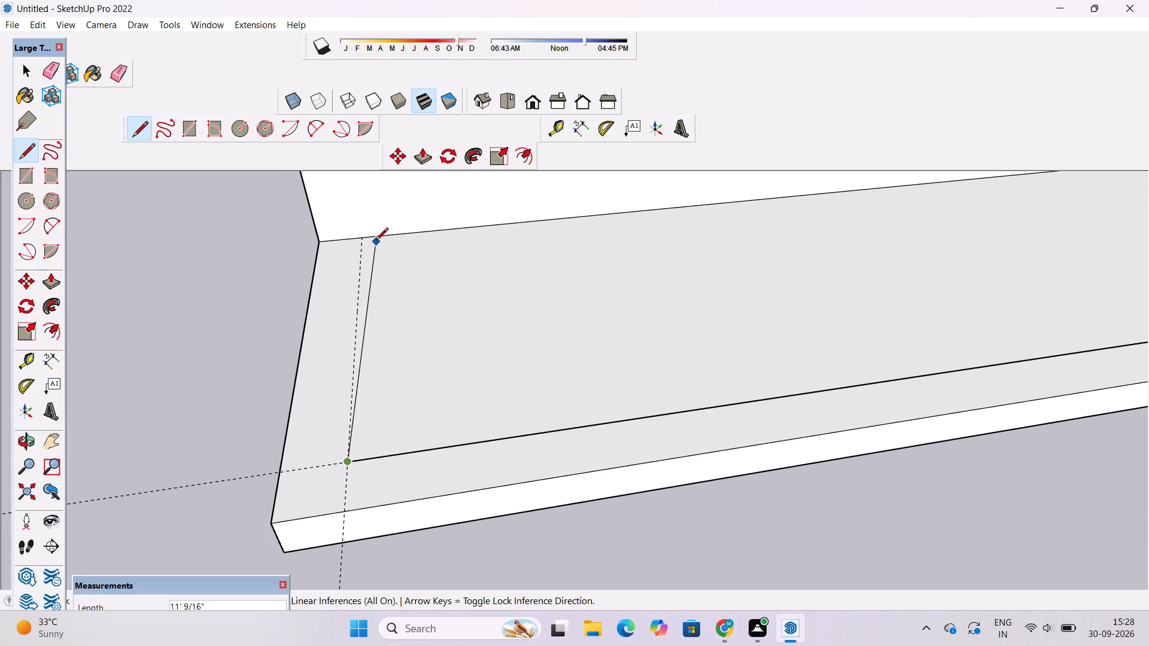
{"action": "left_click", "coordinate": [361, 239]}
{"action": "key", "text": "space"}
Erase the guide running along the side strip of the base slab.
{"action": "scroll", "coordinate": [342, 308], "scroll_direction": "down", "scroll_amount": 6}
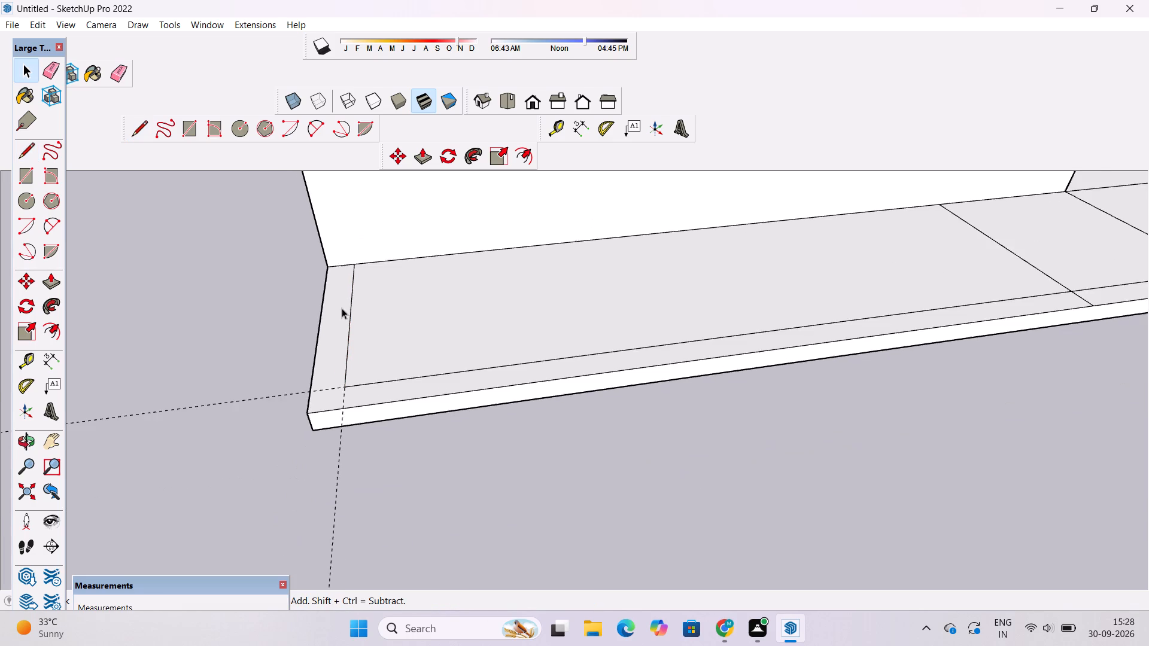
{"action": "scroll", "coordinate": [342, 308], "scroll_direction": "down", "scroll_amount": 6}
{"action": "key", "text": "e"}
{"action": "scroll", "coordinate": [315, 323], "scroll_direction": "down", "scroll_amount": 5}
{"action": "left_click_drag", "start_coordinate": [278, 337], "coordinate": [280, 348]}
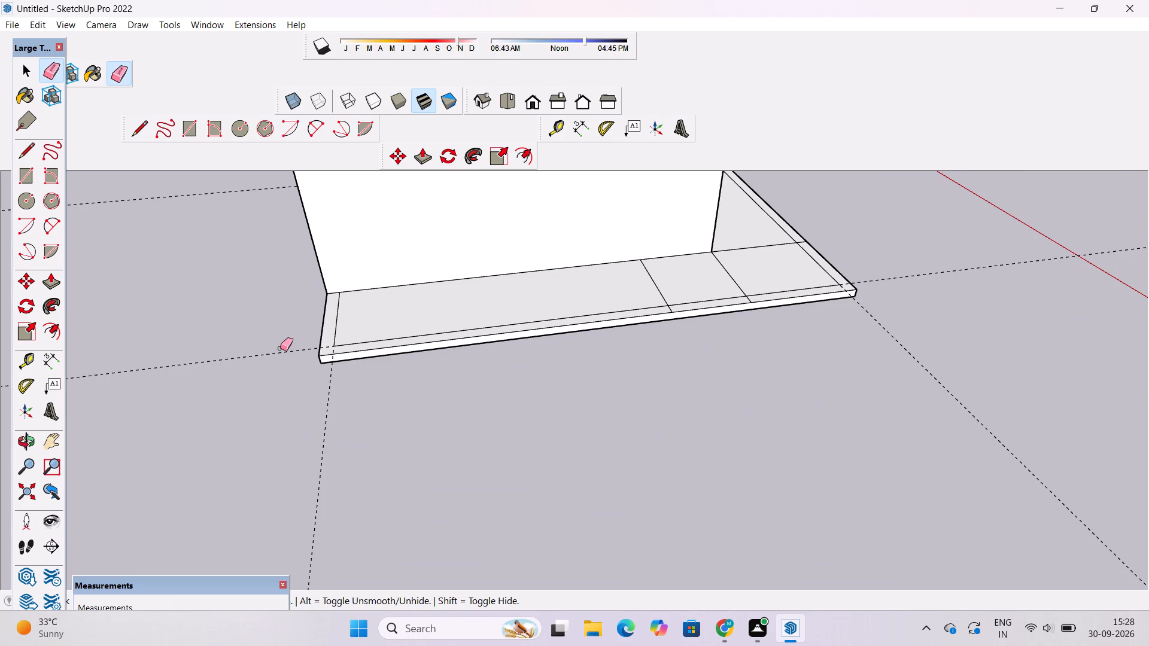
{"action": "left_click", "coordinate": [280, 348]}
Examine the base slab's border and remaining guides from the front around to the porch side.
{"action": "key", "text": "o"}
{"action": "scroll", "coordinate": [282, 361], "scroll_direction": "down", "scroll_amount": 5}
{"action": "left_click_drag", "start_coordinate": [695, 479], "coordinate": [403, 463]}
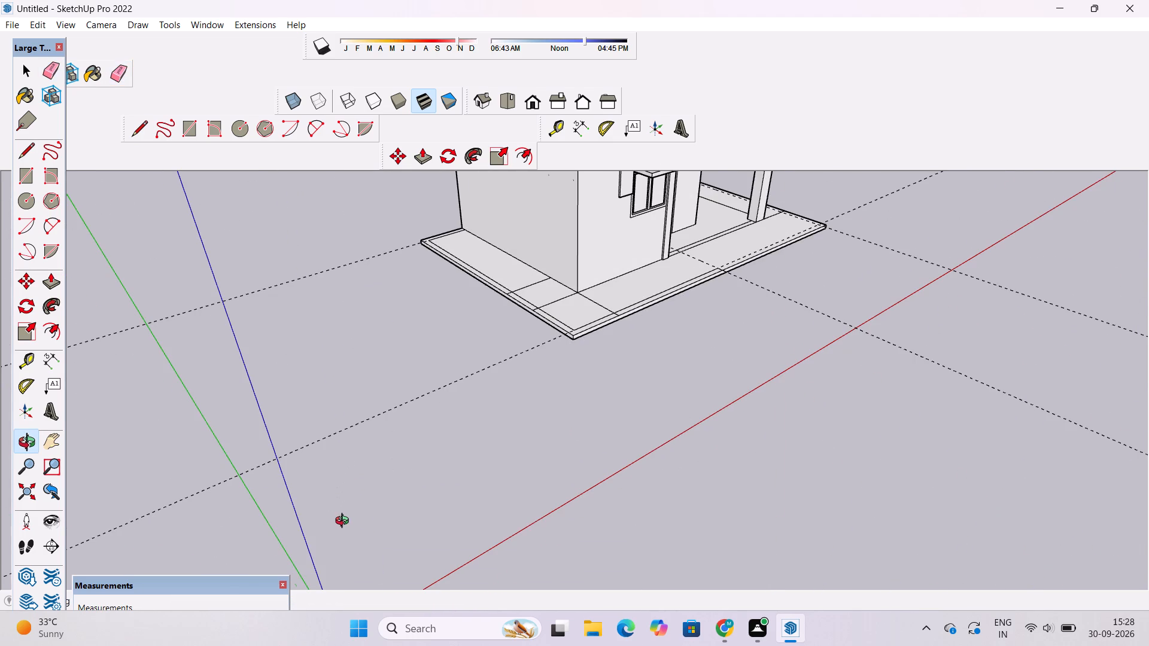
{"action": "scroll", "coordinate": [345, 522], "scroll_direction": "up", "scroll_amount": 3}
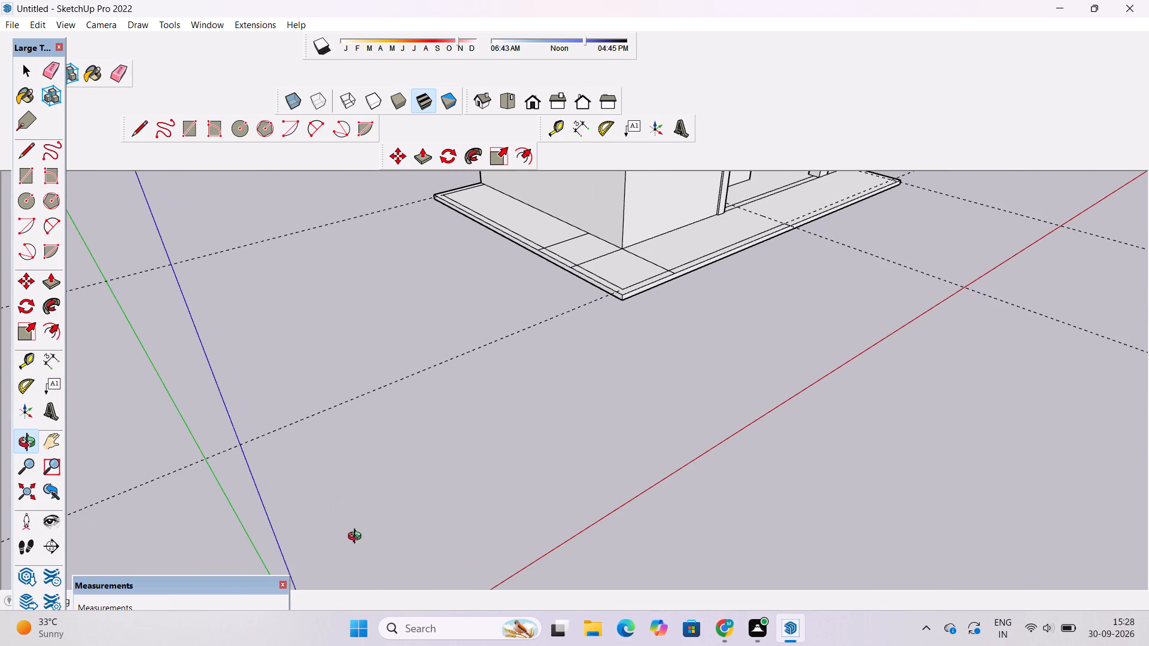
{"action": "left_click_drag", "start_coordinate": [496, 602], "coordinate": [454, 557]}
{"action": "left_click_drag", "start_coordinate": [454, 557], "coordinate": [450, 551]}
{"action": "left_click_drag", "start_coordinate": [478, 526], "coordinate": [390, 504]}
{"action": "scroll", "coordinate": [385, 499], "scroll_direction": "down", "scroll_amount": 5}
{"action": "left_click_drag", "start_coordinate": [560, 372], "coordinate": [547, 577], "text": "shift"}
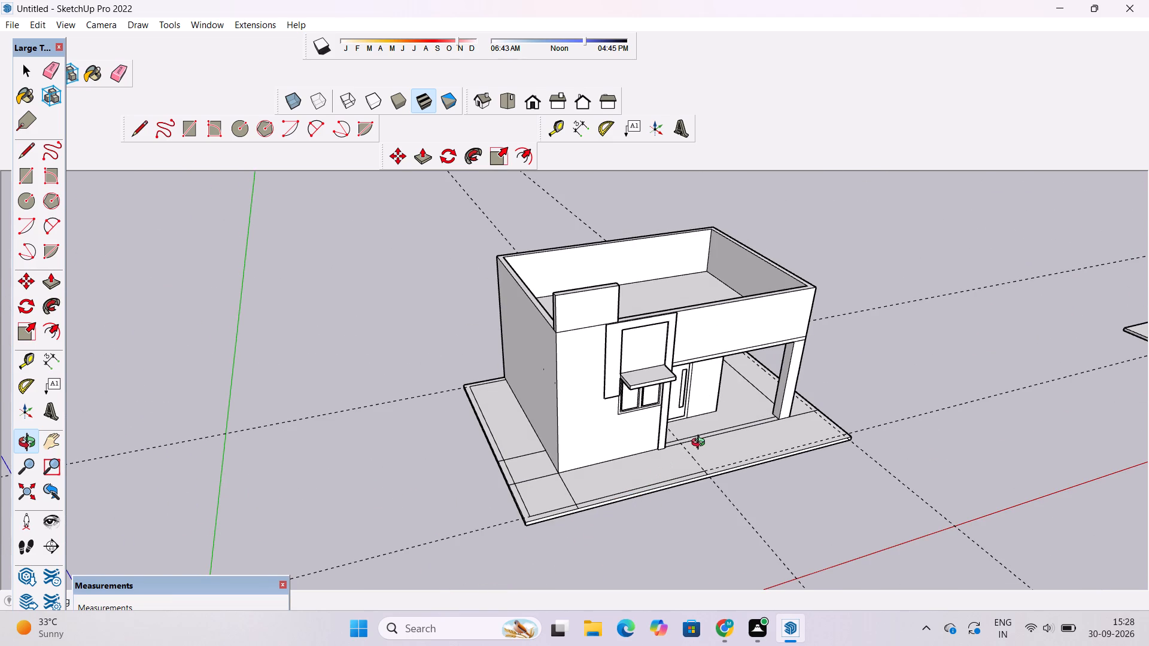
{"action": "left_click_drag", "start_coordinate": [709, 444], "coordinate": [661, 540]}
{"action": "scroll", "coordinate": [658, 522], "scroll_direction": "up", "scroll_amount": 4}
{"action": "left_click_drag", "start_coordinate": [658, 518], "coordinate": [560, 495], "text": "shift"}
{"action": "scroll", "coordinate": [559, 494], "scroll_direction": "up", "scroll_amount": 2}
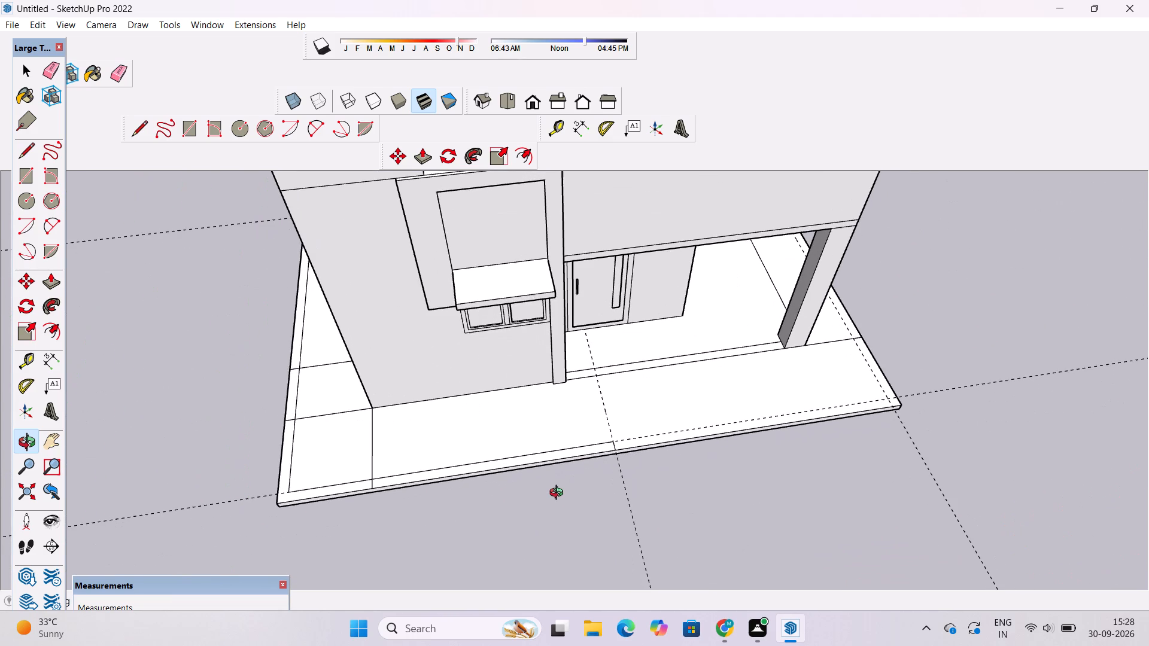
{"action": "left_click_drag", "start_coordinate": [583, 471], "coordinate": [530, 486]}
{"action": "scroll", "coordinate": [507, 482], "scroll_direction": "down", "scroll_amount": 2}
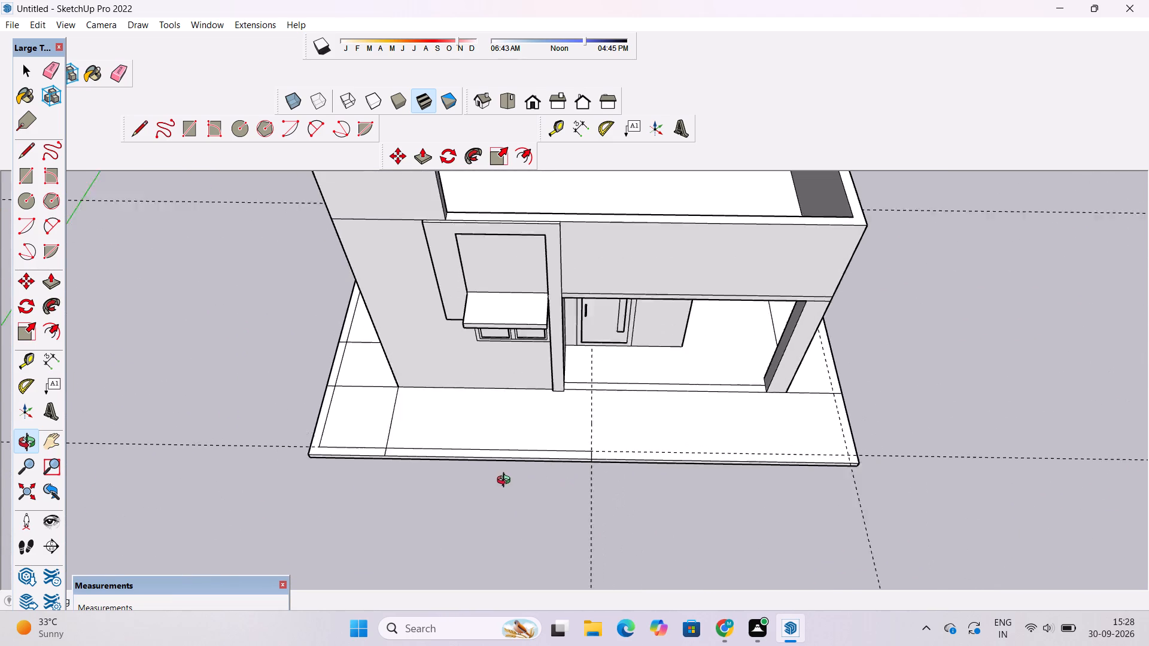
{"action": "scroll", "coordinate": [506, 482], "scroll_direction": "down", "scroll_amount": 2}
{"action": "left_click_drag", "start_coordinate": [582, 473], "coordinate": [451, 424]}
{"action": "left_click_drag", "start_coordinate": [747, 427], "coordinate": [525, 468]}
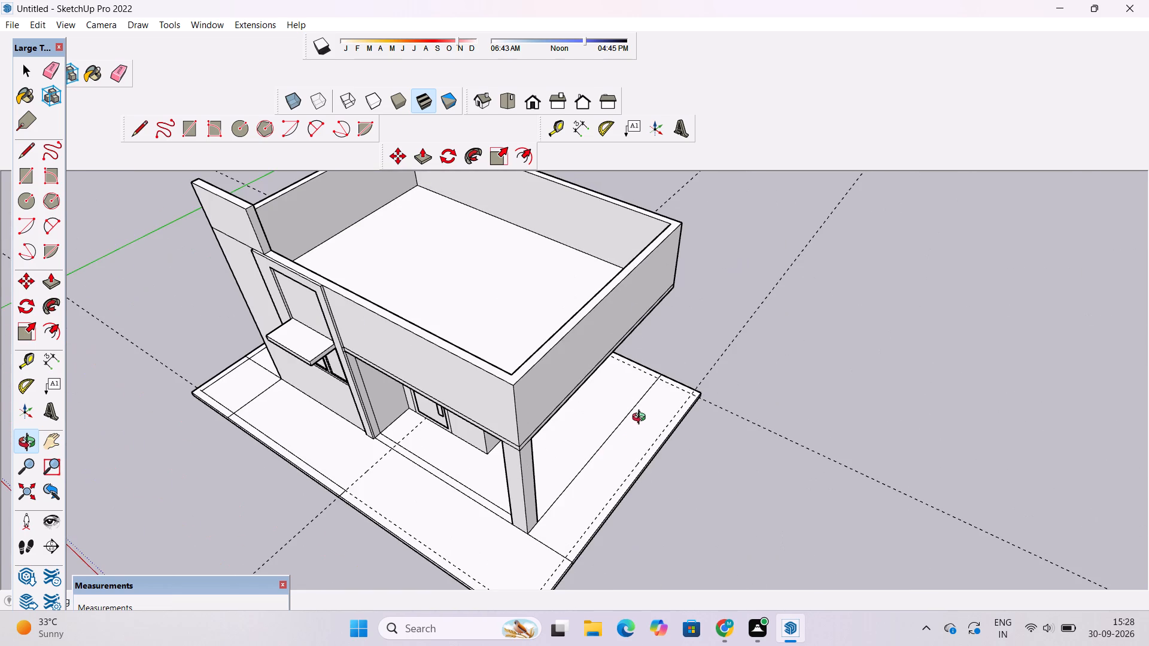
{"action": "scroll", "coordinate": [677, 418], "scroll_direction": "up", "scroll_amount": 4}
{"action": "left_click_drag", "start_coordinate": [708, 420], "coordinate": [490, 407]}
{"action": "scroll", "coordinate": [615, 406], "scroll_direction": "up", "scroll_amount": 4}
{"action": "left_click_drag", "start_coordinate": [570, 395], "coordinate": [425, 354], "text": "shift"}
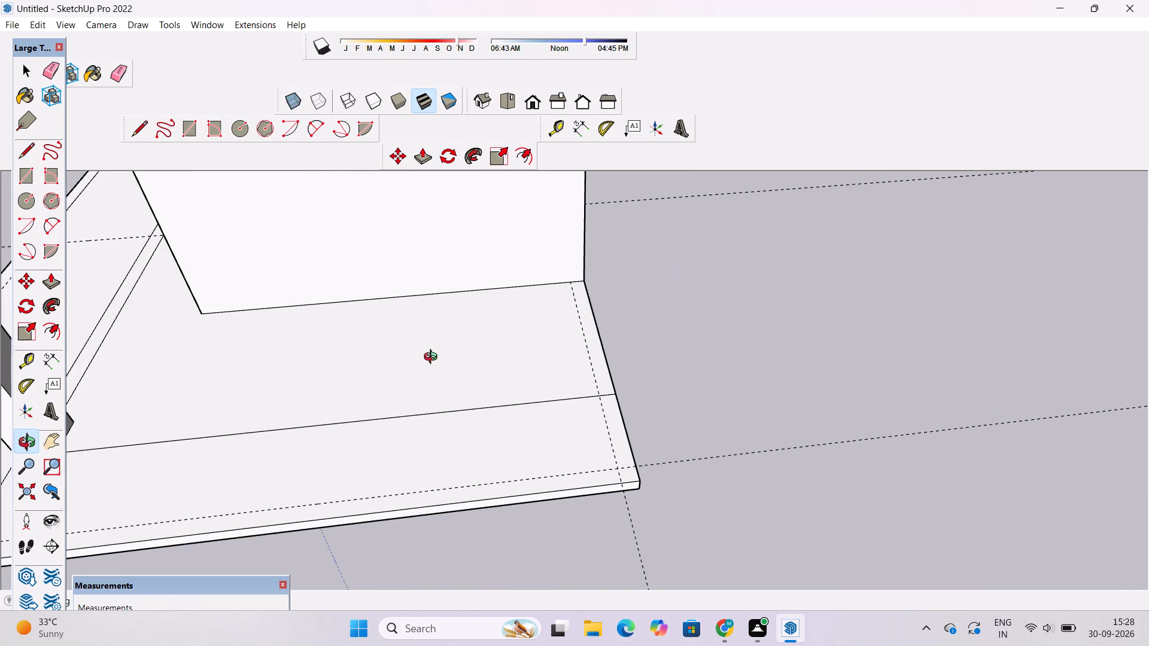
{"action": "left_click_drag", "start_coordinate": [440, 364], "coordinate": [446, 377]}
{"action": "left_click_drag", "start_coordinate": [446, 382], "coordinate": [491, 387]}
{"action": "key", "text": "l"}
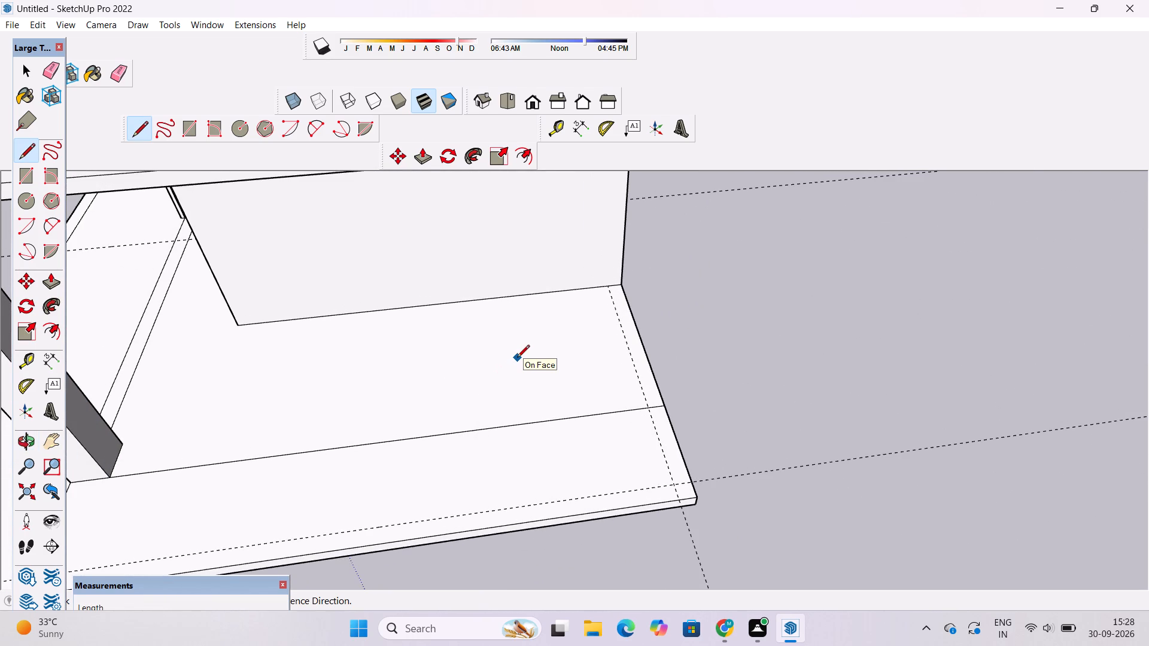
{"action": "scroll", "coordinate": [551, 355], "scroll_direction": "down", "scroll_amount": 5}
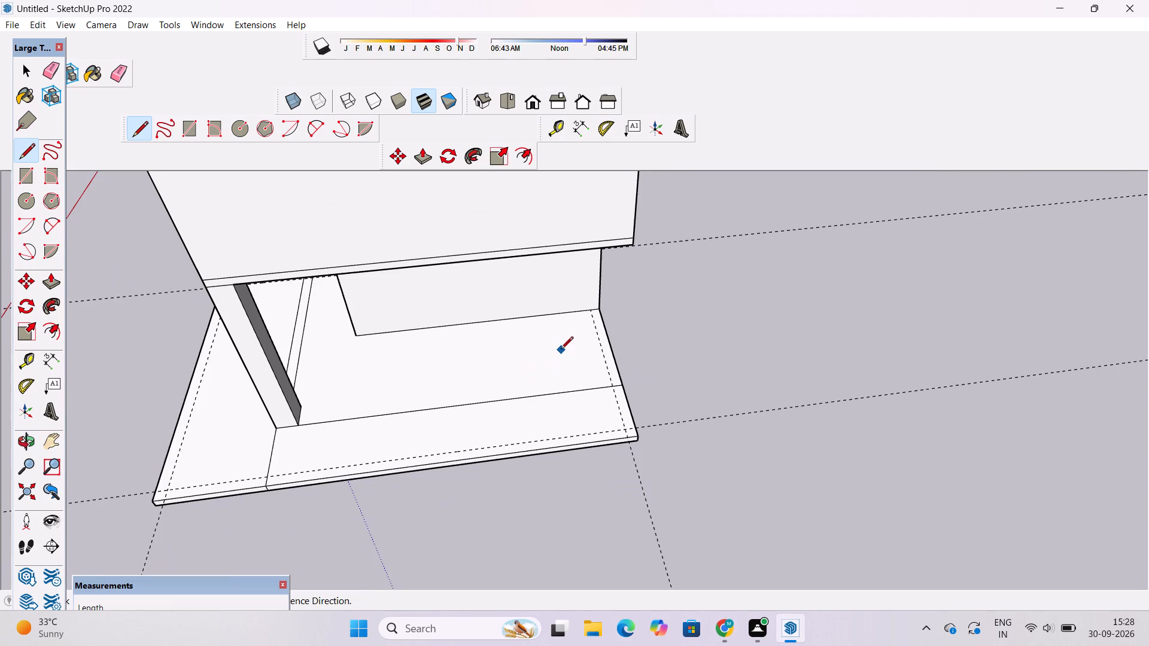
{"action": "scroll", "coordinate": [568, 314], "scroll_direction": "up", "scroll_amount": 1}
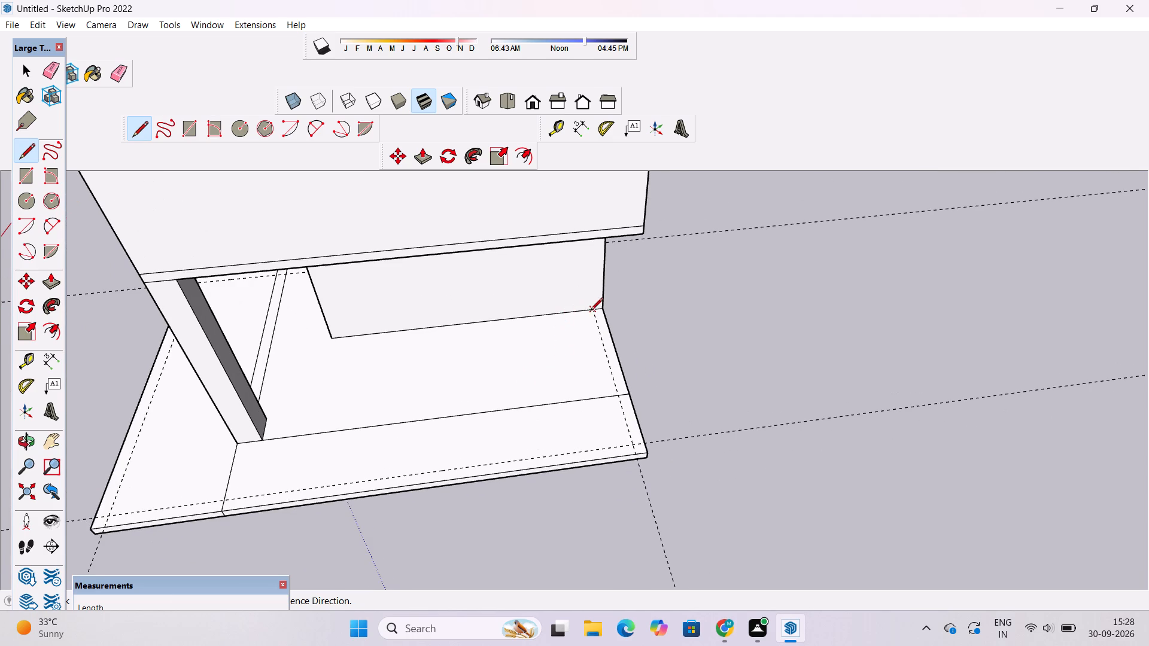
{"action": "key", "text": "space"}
Push both sections of the base slab's porch-side edge face inward 10', flush with the porch column.
{"action": "key", "text": "p"}
{"action": "scroll", "coordinate": [440, 501], "scroll_direction": "up", "scroll_amount": 5}
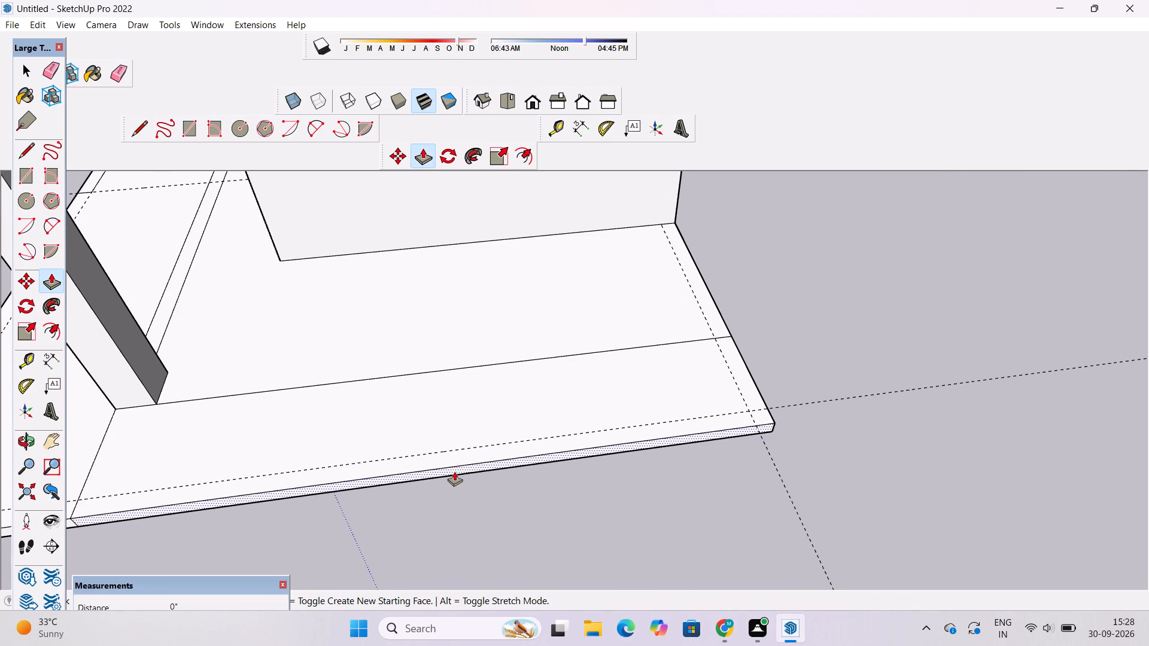
{"action": "left_click", "coordinate": [454, 471]}
{"action": "scroll", "coordinate": [454, 471], "scroll_direction": "down", "scroll_amount": 4}
{"action": "scroll", "coordinate": [448, 437], "scroll_direction": "up", "scroll_amount": 3}
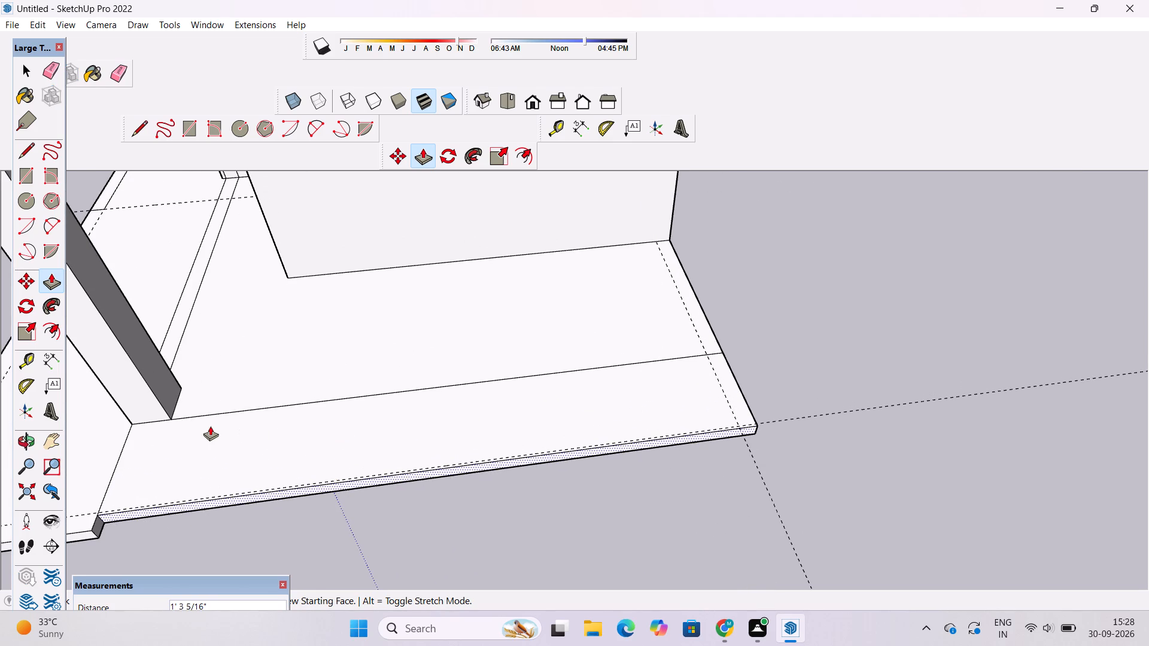
{"action": "left_click", "coordinate": [174, 417]}
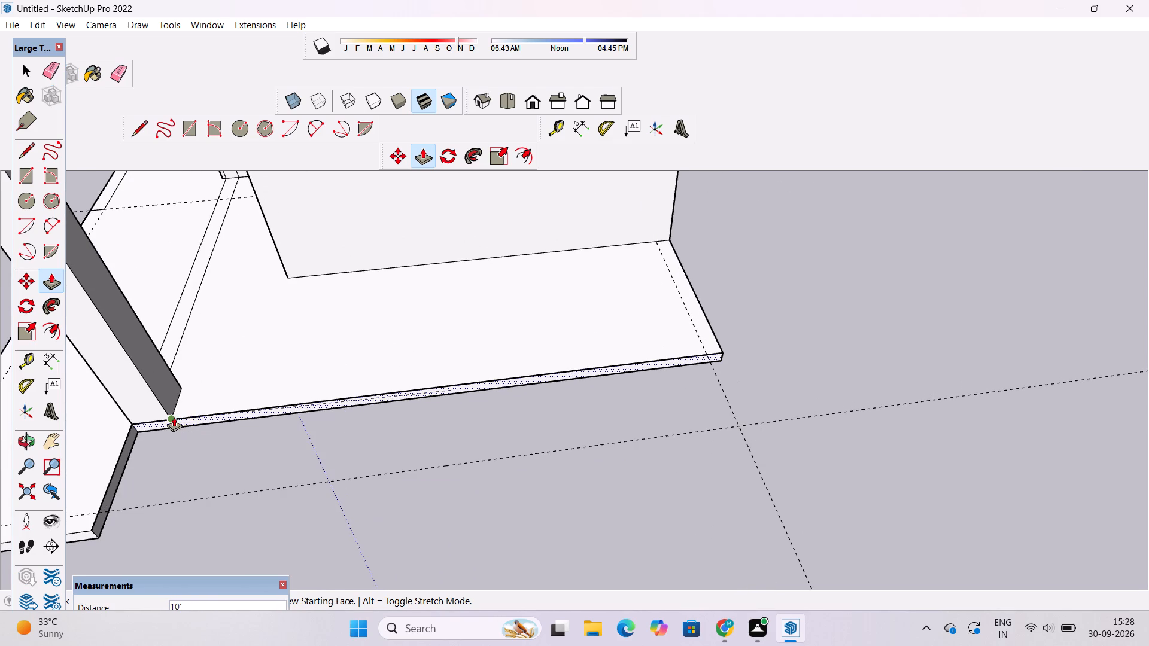
{"action": "scroll", "coordinate": [1003, 386], "scroll_direction": "down", "scroll_amount": 5}
{"action": "scroll", "coordinate": [403, 488], "scroll_direction": "up", "scroll_amount": 9}
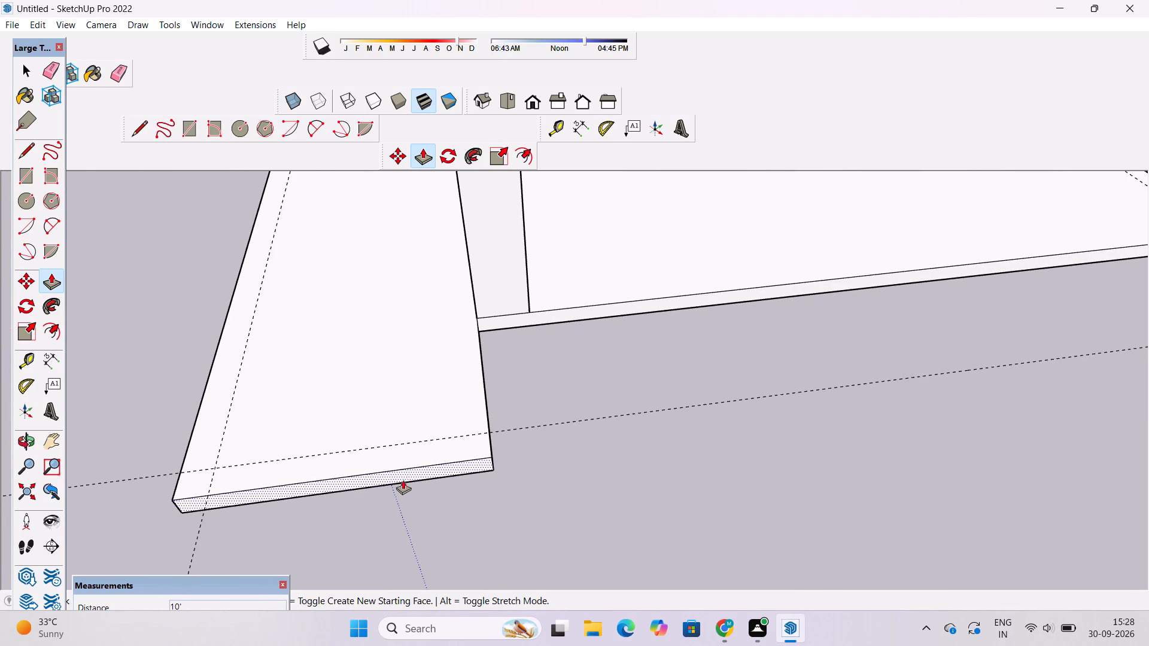
{"action": "left_click", "coordinate": [406, 476]}
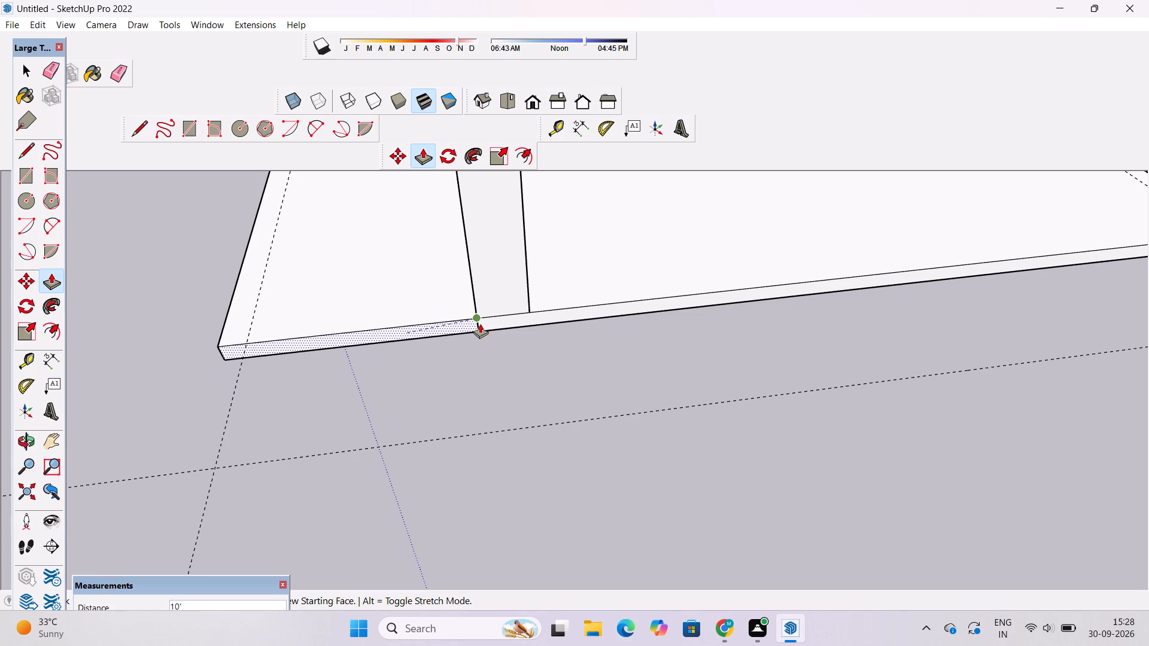
{"action": "left_click", "coordinate": [480, 324]}
Examine the base slab's porch-side edge and its rear corner against the surrounding guides.
{"action": "key", "text": "o"}
{"action": "scroll", "coordinate": [386, 404], "scroll_direction": "down", "scroll_amount": 4}
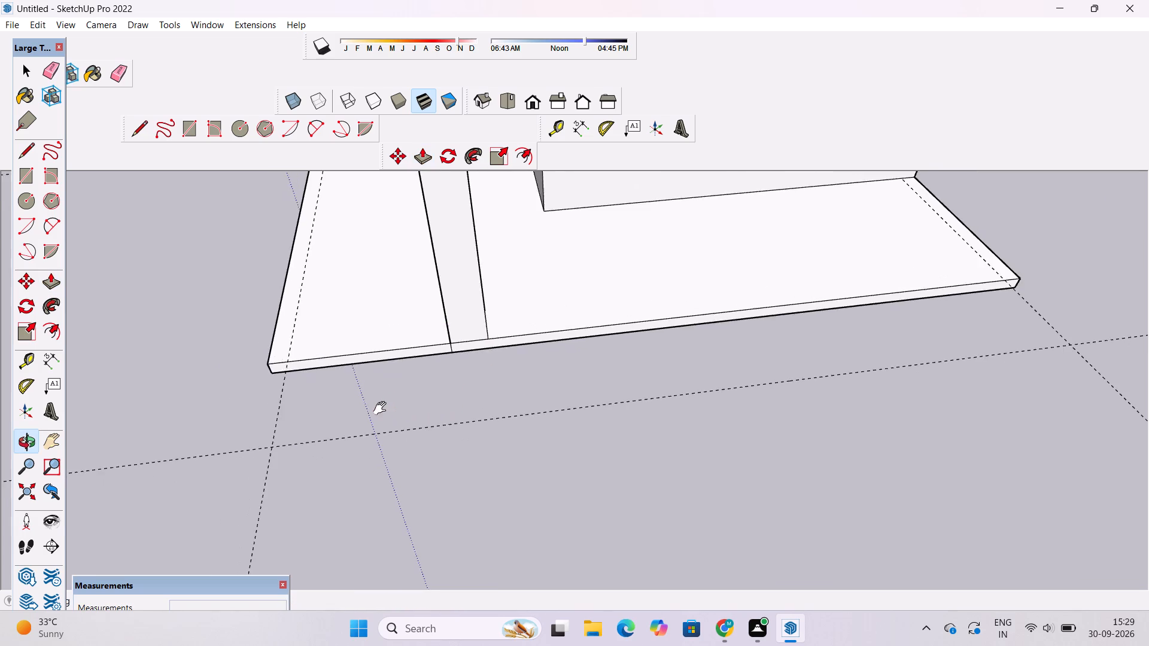
{"action": "left_click_drag", "start_coordinate": [382, 409], "coordinate": [370, 501], "text": "shift"}
{"action": "left_click_drag", "start_coordinate": [370, 501], "coordinate": [430, 455]}
{"action": "scroll", "coordinate": [435, 447], "scroll_direction": "up", "scroll_amount": 2}
{"action": "left_click_drag", "start_coordinate": [522, 391], "coordinate": [427, 501], "text": "shift"}
{"action": "scroll", "coordinate": [425, 499], "scroll_direction": "down", "scroll_amount": 2}
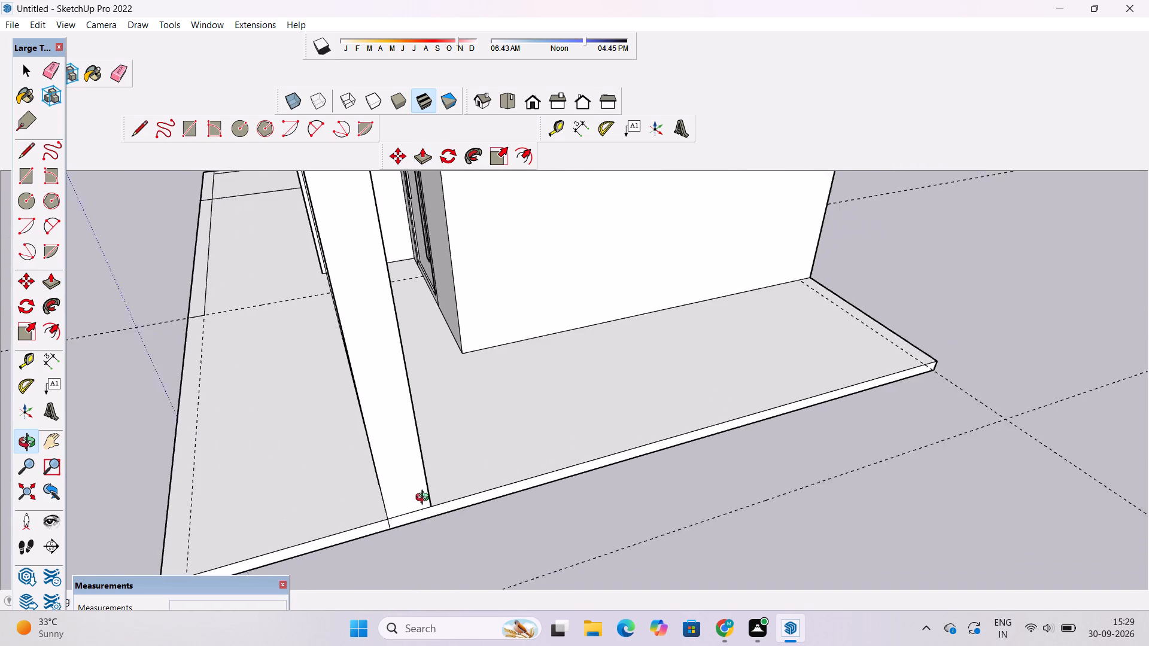
{"action": "scroll", "coordinate": [425, 499], "scroll_direction": "down", "scroll_amount": 7}
{"action": "left_click_drag", "start_coordinate": [428, 487], "coordinate": [408, 454], "text": "shift"}
{"action": "scroll", "coordinate": [408, 449], "scroll_direction": "up", "scroll_amount": 1}
{"action": "scroll", "coordinate": [408, 449], "scroll_direction": "down", "scroll_amount": 1}
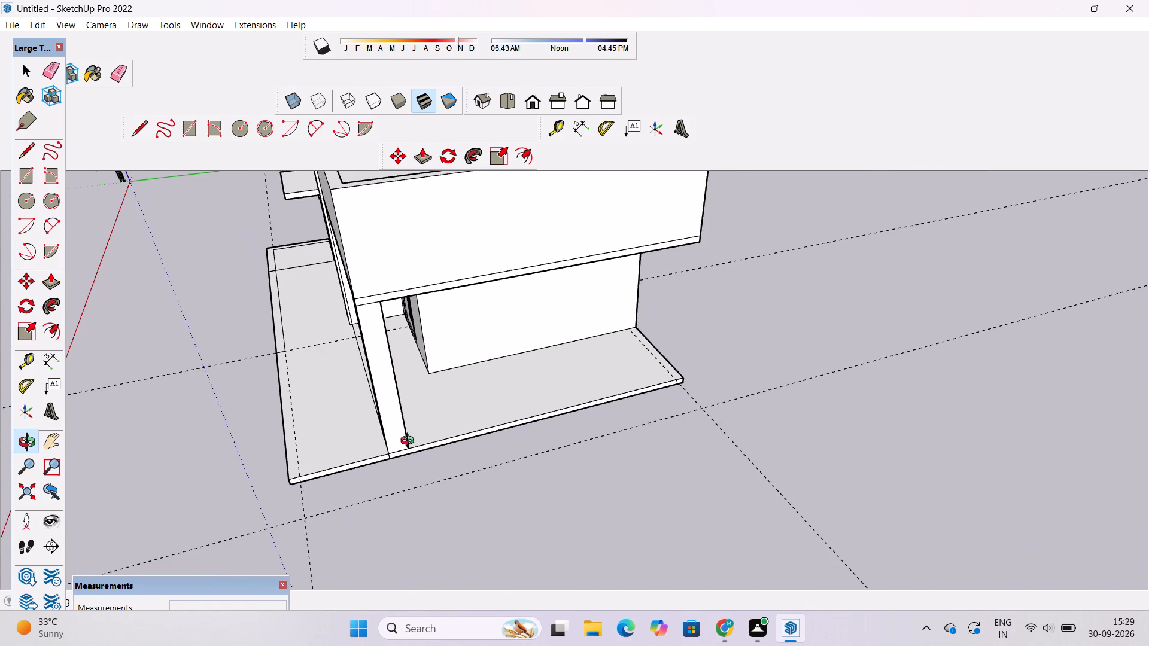
{"action": "left_click_drag", "start_coordinate": [506, 394], "coordinate": [481, 444]}
{"action": "scroll", "coordinate": [652, 356], "scroll_direction": "up", "scroll_amount": 8}
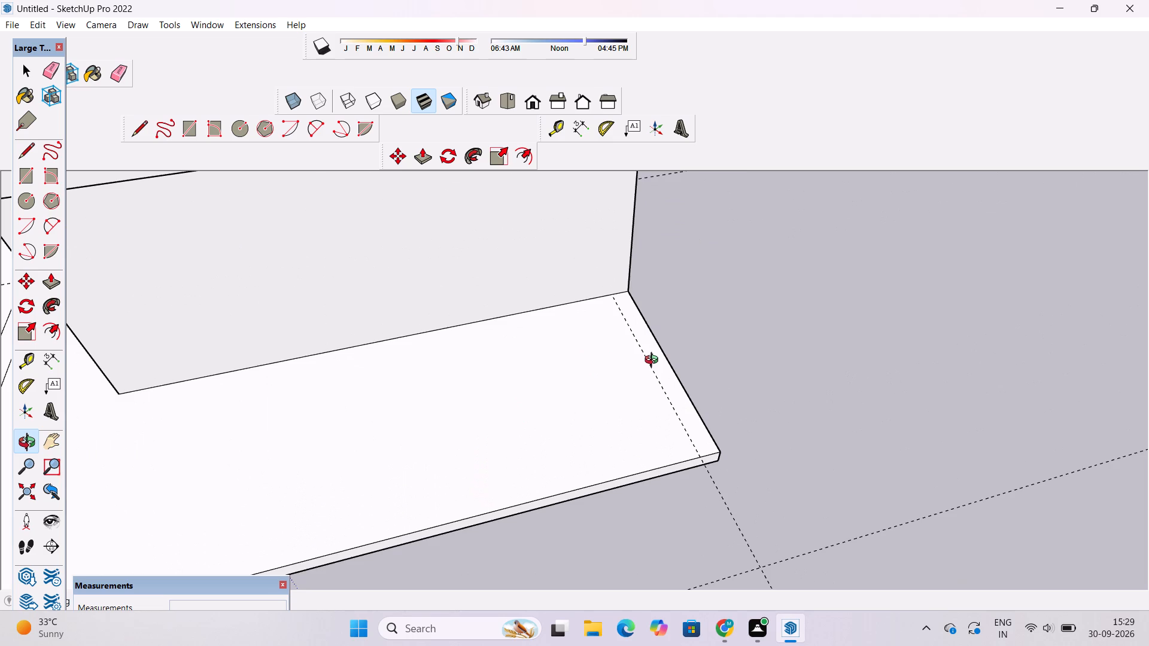
{"action": "left_click_drag", "start_coordinate": [651, 373], "coordinate": [559, 409], "text": "shift"}
{"action": "left_click_drag", "start_coordinate": [557, 423], "coordinate": [558, 404]}
{"action": "left_click_drag", "start_coordinate": [561, 413], "coordinate": [541, 432]}
{"action": "scroll", "coordinate": [525, 434], "scroll_direction": "down", "scroll_amount": 4}
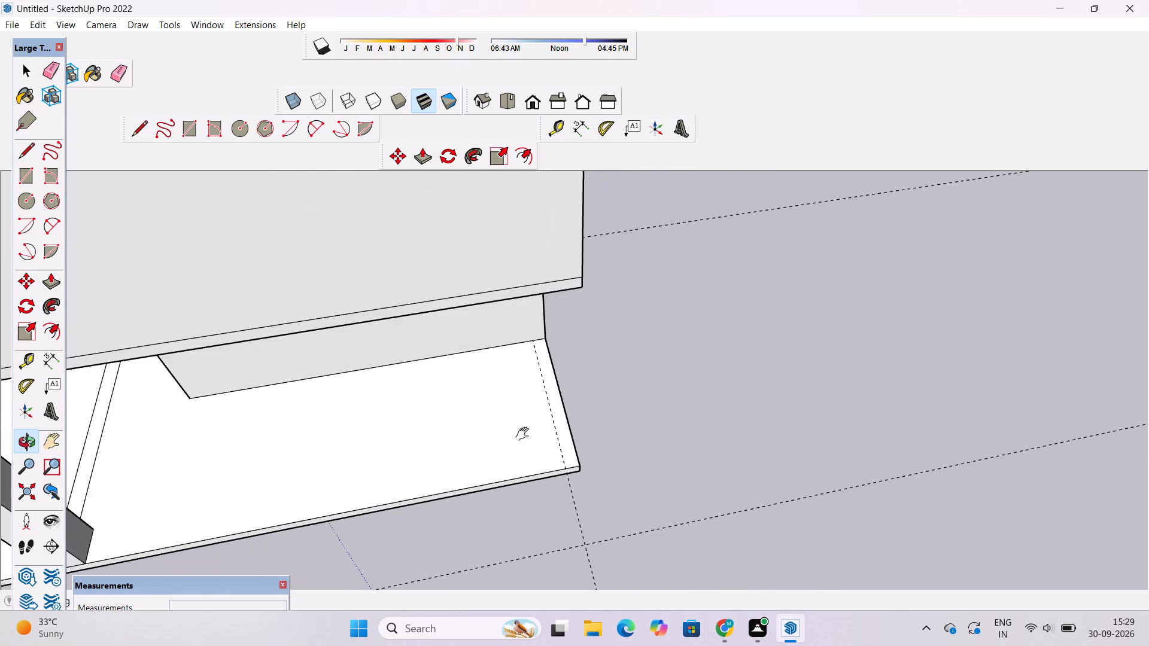
{"action": "left_click_drag", "start_coordinate": [539, 428], "coordinate": [578, 415], "text": "shift"}
{"action": "scroll", "coordinate": [554, 429], "scroll_direction": "up", "scroll_amount": 6, "text": "shift"}
{"action": "left_click_drag", "start_coordinate": [549, 429], "coordinate": [560, 423], "text": "shift"}
{"action": "scroll", "coordinate": [560, 423], "scroll_direction": "up", "scroll_amount": 2}
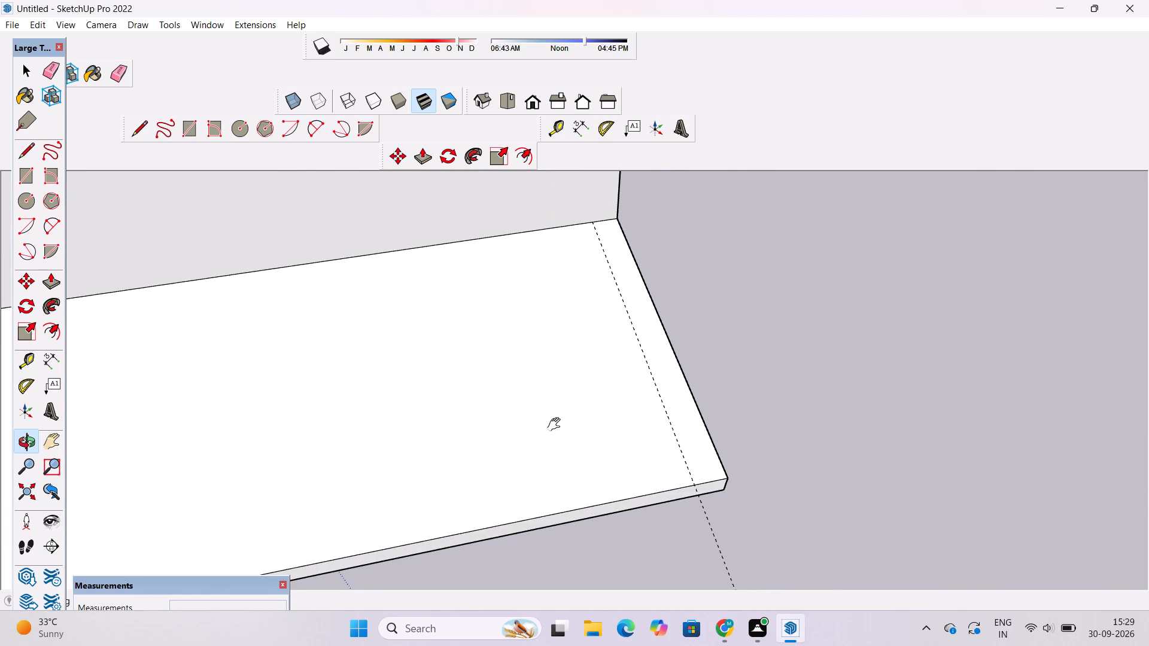
{"action": "left_click_drag", "start_coordinate": [556, 425], "coordinate": [575, 425], "text": "shift"}
{"action": "left_click_drag", "start_coordinate": [572, 432], "coordinate": [561, 454]}
{"action": "left_click", "coordinate": [541, 469], "text": "shift"}
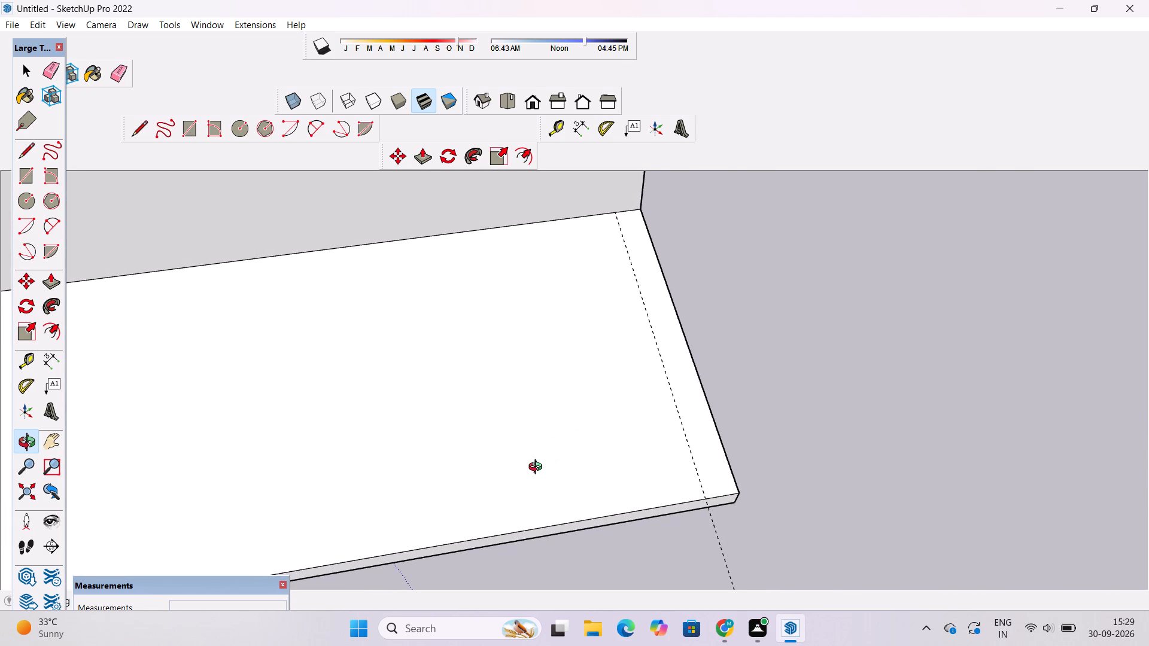
Place a guide 1.5' inward from the base slab's porch-side edge.
{"action": "key", "text": "l"}
{"action": "key", "text": "space"}
{"action": "type", "text": "t"}
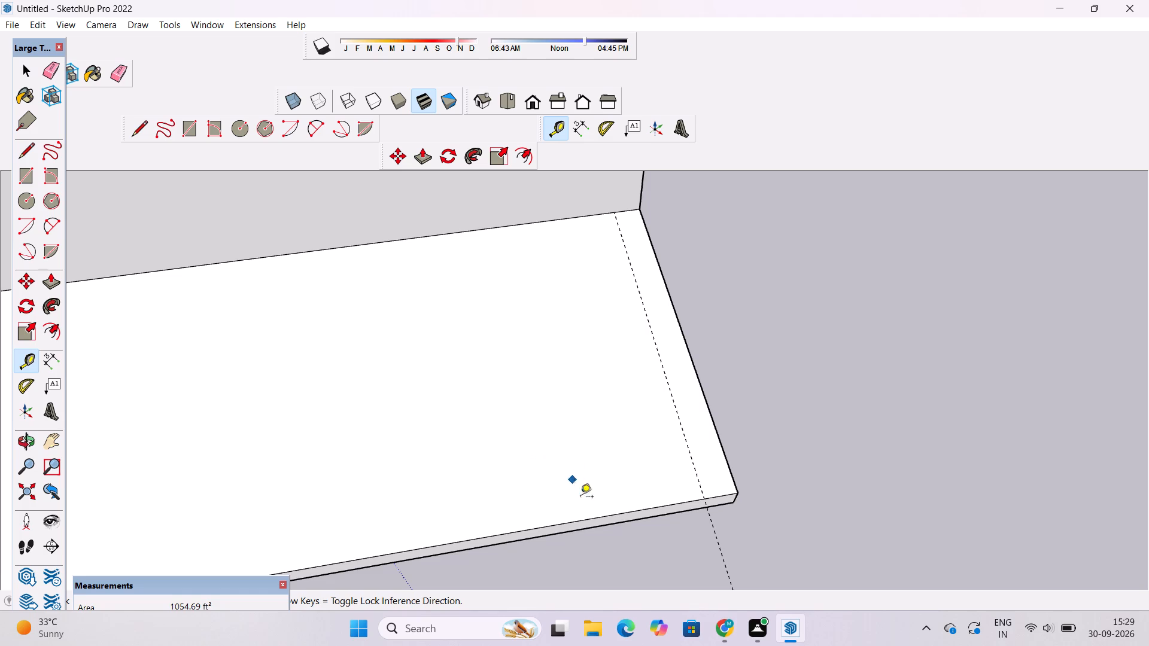
{"action": "left_click", "coordinate": [590, 517]}
{"action": "type", "text": "1.5'"}
{"action": "key", "text": "Return"}
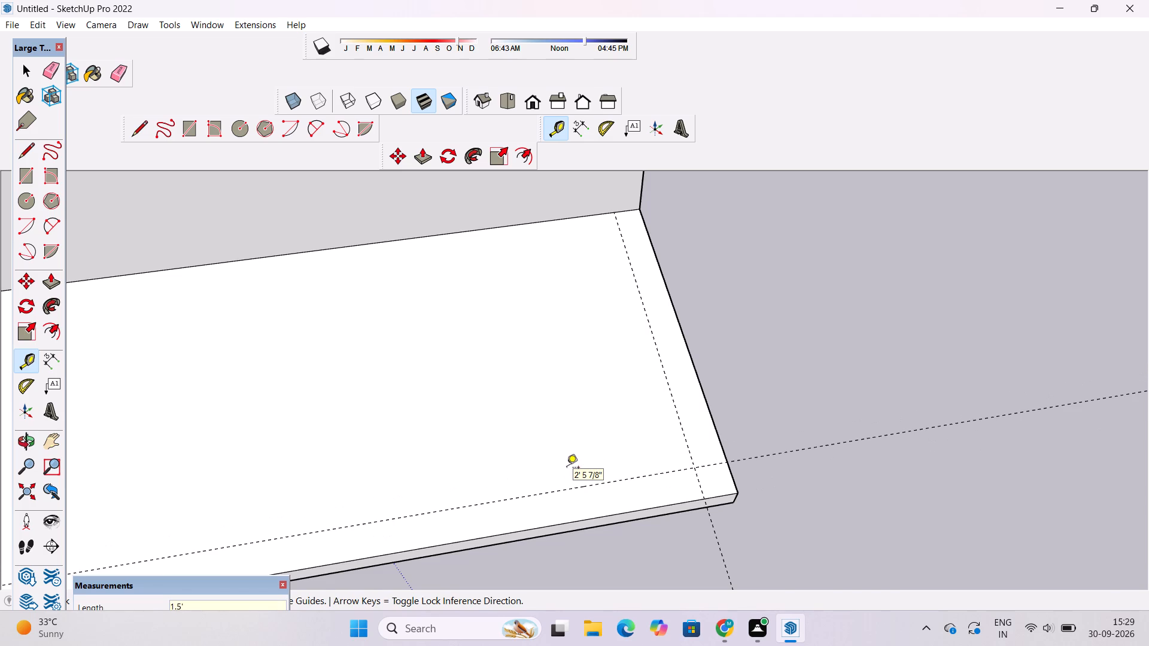
Draw the border line along the rear guide, from the building wall to the intersection with the porch-side guide.
{"action": "scroll", "coordinate": [612, 453], "scroll_direction": "down", "scroll_amount": 6}
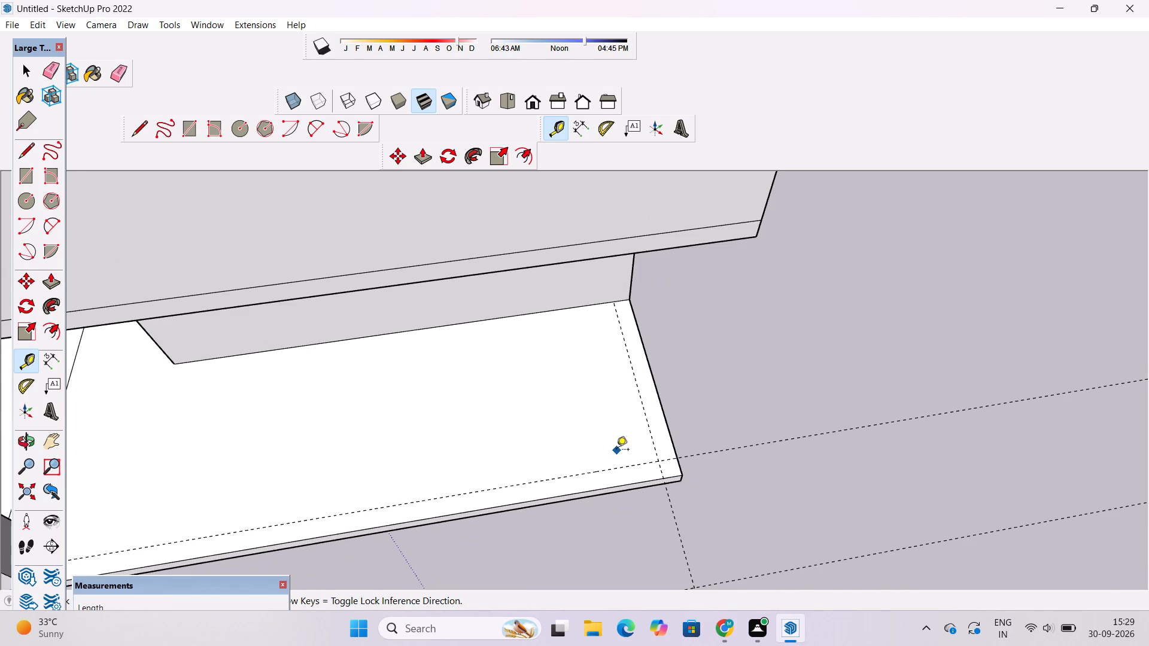
{"action": "key", "text": "l"}
{"action": "scroll", "coordinate": [743, 450], "scroll_direction": "down", "scroll_amount": 6}
{"action": "scroll", "coordinate": [685, 454], "scroll_direction": "up", "scroll_amount": 3}
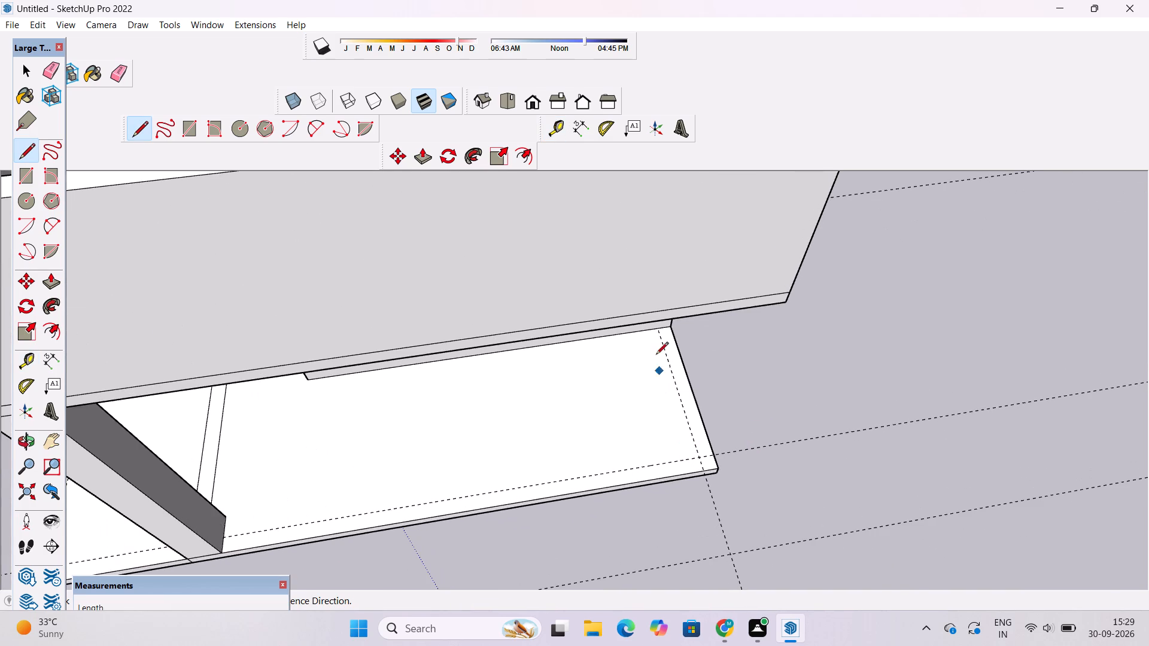
{"action": "scroll", "coordinate": [660, 328], "scroll_direction": "up", "scroll_amount": 4}
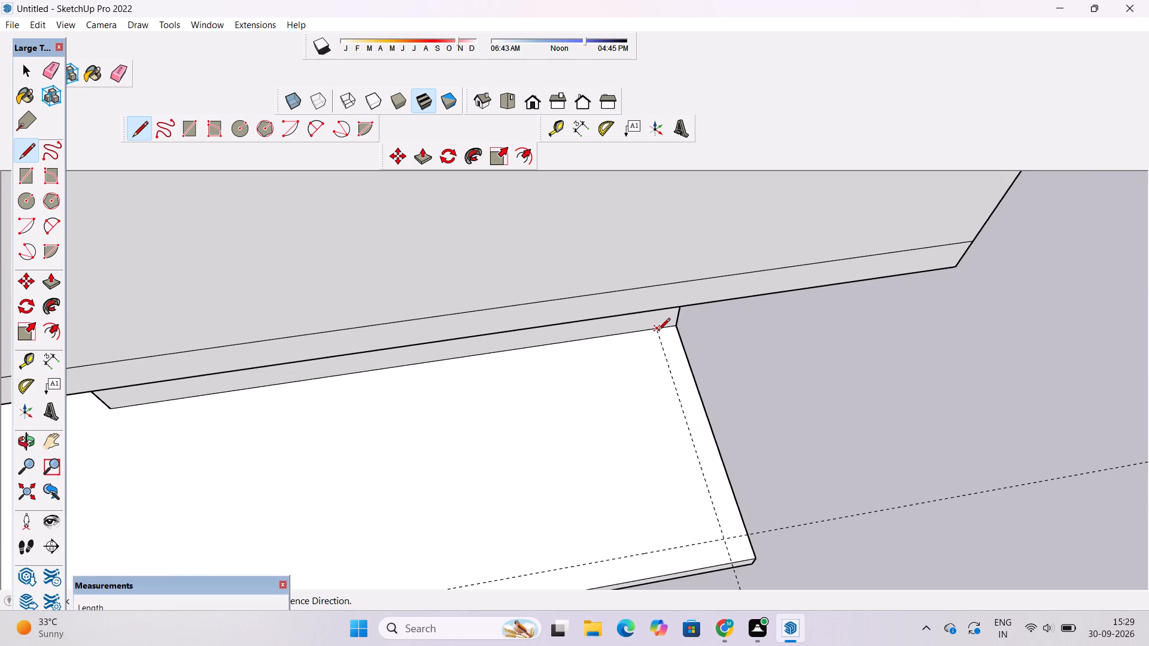
{"action": "left_click", "coordinate": [656, 329]}
{"action": "scroll", "coordinate": [707, 486], "scroll_direction": "down", "scroll_amount": 3}
{"action": "scroll", "coordinate": [716, 510], "scroll_direction": "up", "scroll_amount": 5}
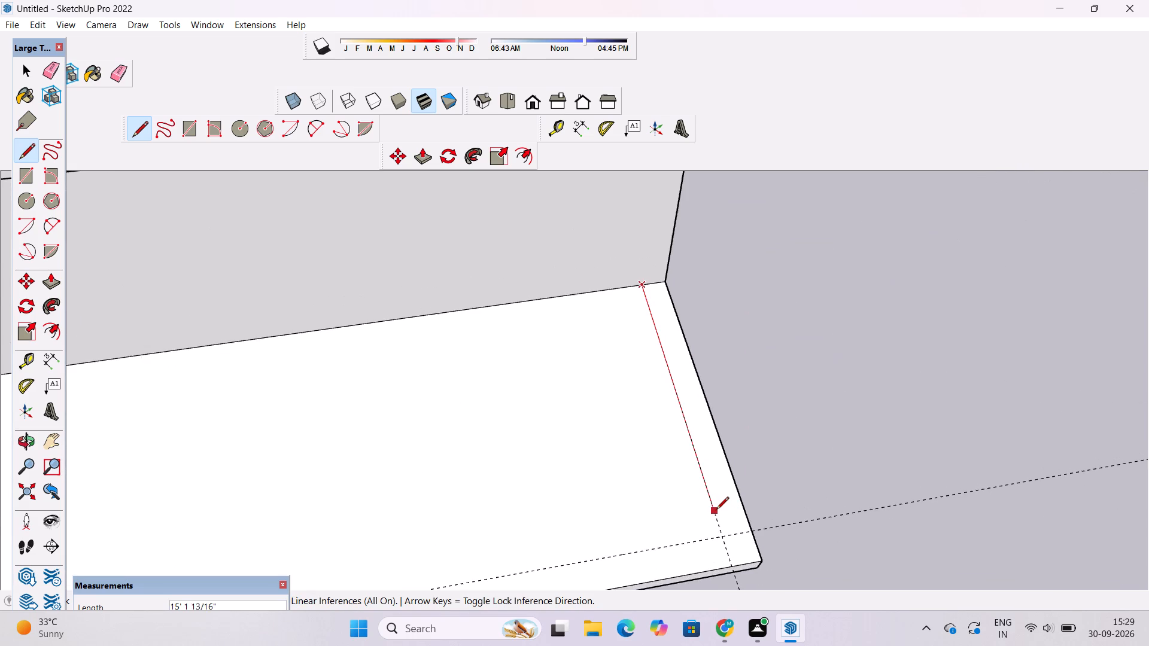
{"action": "left_click", "coordinate": [722, 537]}
Draw the border line about 61' along the porch-side guide, from the rear guide intersection to the front guide intersection.
{"action": "scroll", "coordinate": [722, 537], "scroll_direction": "down", "scroll_amount": 7}
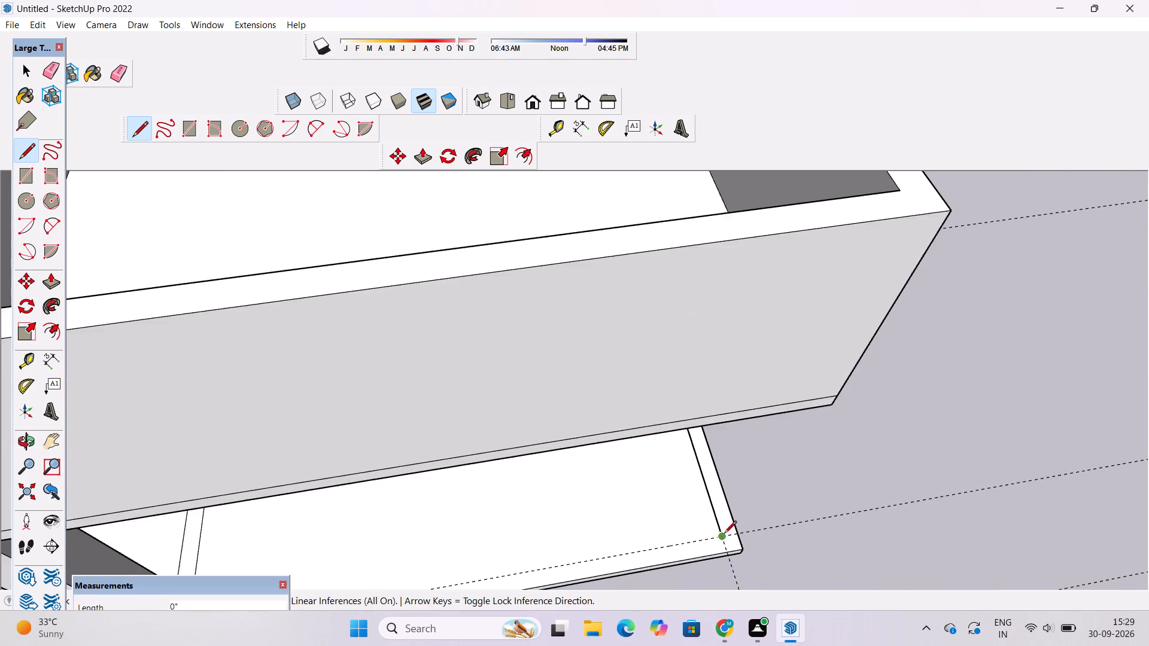
{"action": "scroll", "coordinate": [724, 534], "scroll_direction": "down", "scroll_amount": 2}
{"action": "scroll", "coordinate": [724, 534], "scroll_direction": "up", "scroll_amount": 2}
{"action": "scroll", "coordinate": [692, 533], "scroll_direction": "down", "scroll_amount": 2}
{"action": "scroll", "coordinate": [744, 531], "scroll_direction": "down", "scroll_amount": 5}
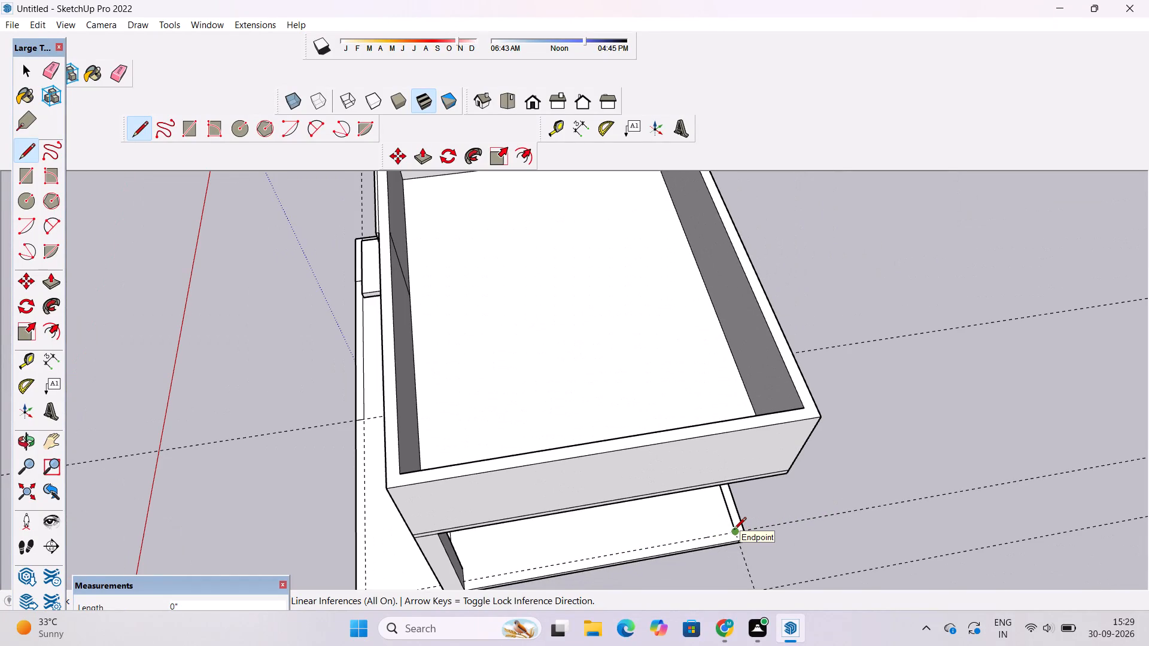
{"action": "scroll", "coordinate": [633, 553], "scroll_direction": "down", "scroll_amount": 5}
{"action": "scroll", "coordinate": [555, 570], "scroll_direction": "up", "scroll_amount": 8}
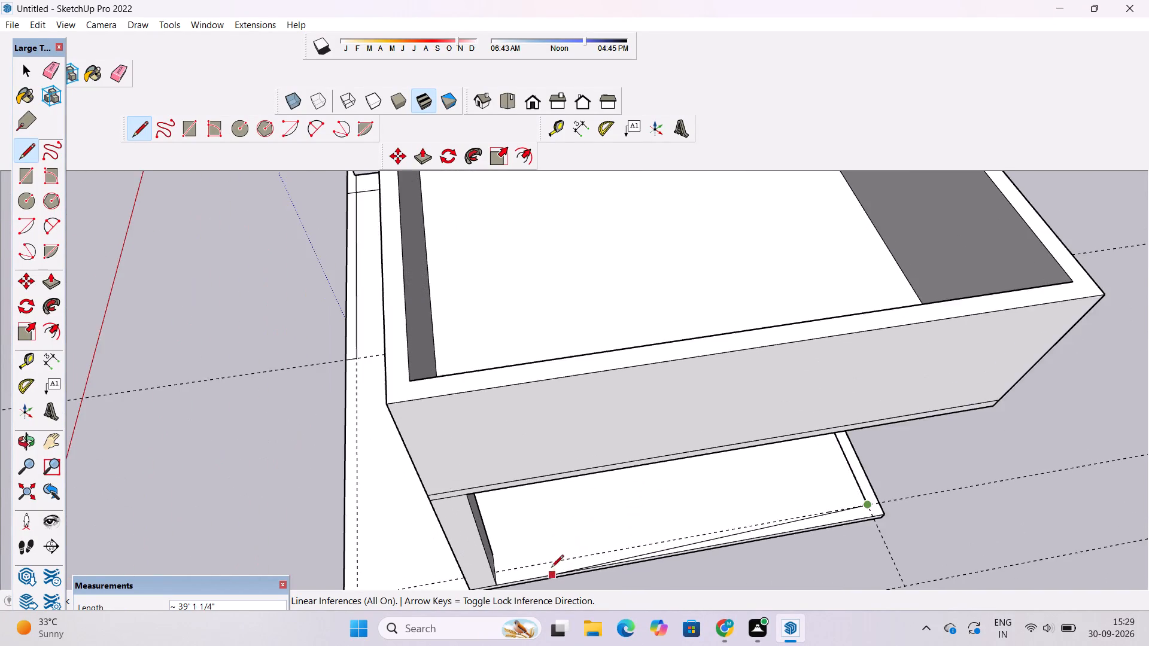
{"action": "scroll", "coordinate": [520, 562], "scroll_direction": "up", "scroll_amount": 9}
{"action": "scroll", "coordinate": [505, 549], "scroll_direction": "down", "scroll_amount": 13}
{"action": "scroll", "coordinate": [498, 520], "scroll_direction": "up", "scroll_amount": 3}
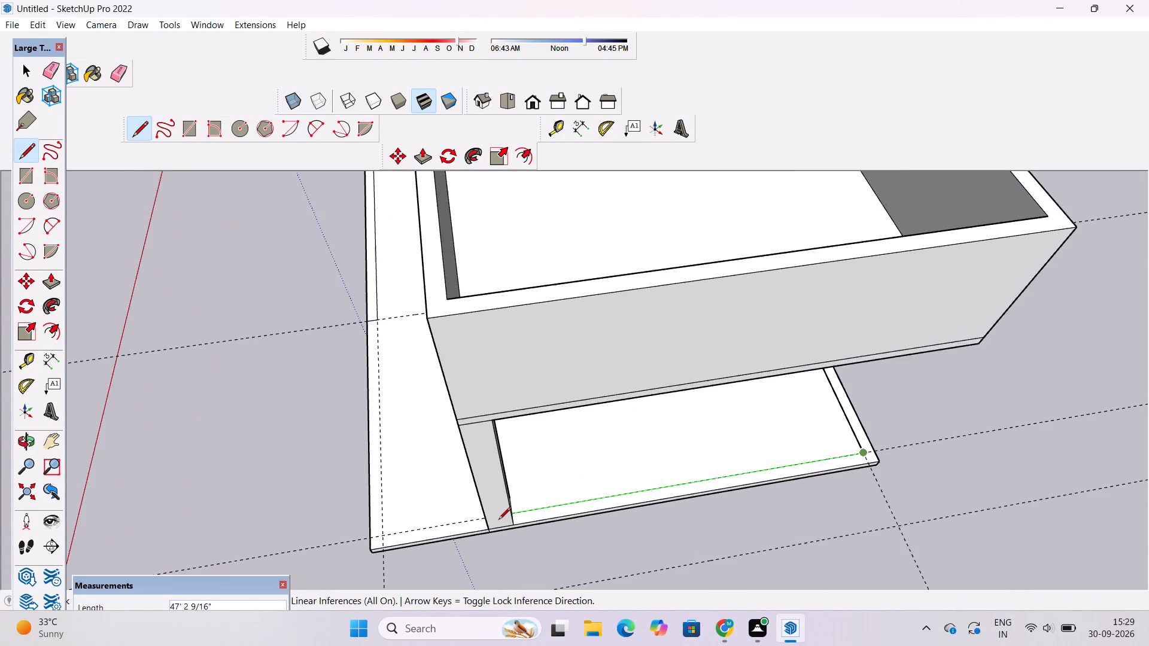
{"action": "scroll", "coordinate": [498, 520], "scroll_direction": "up", "scroll_amount": 19}
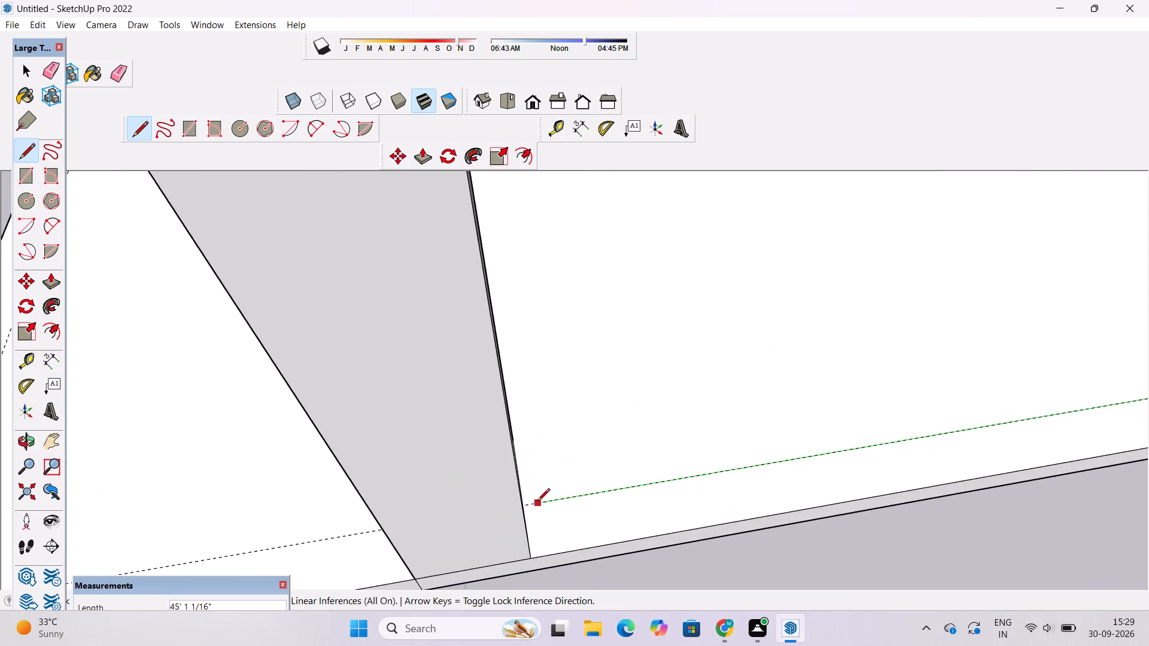
{"action": "scroll", "coordinate": [536, 502], "scroll_direction": "up", "scroll_amount": 8}
{"action": "scroll", "coordinate": [518, 508], "scroll_direction": "down", "scroll_amount": 4}
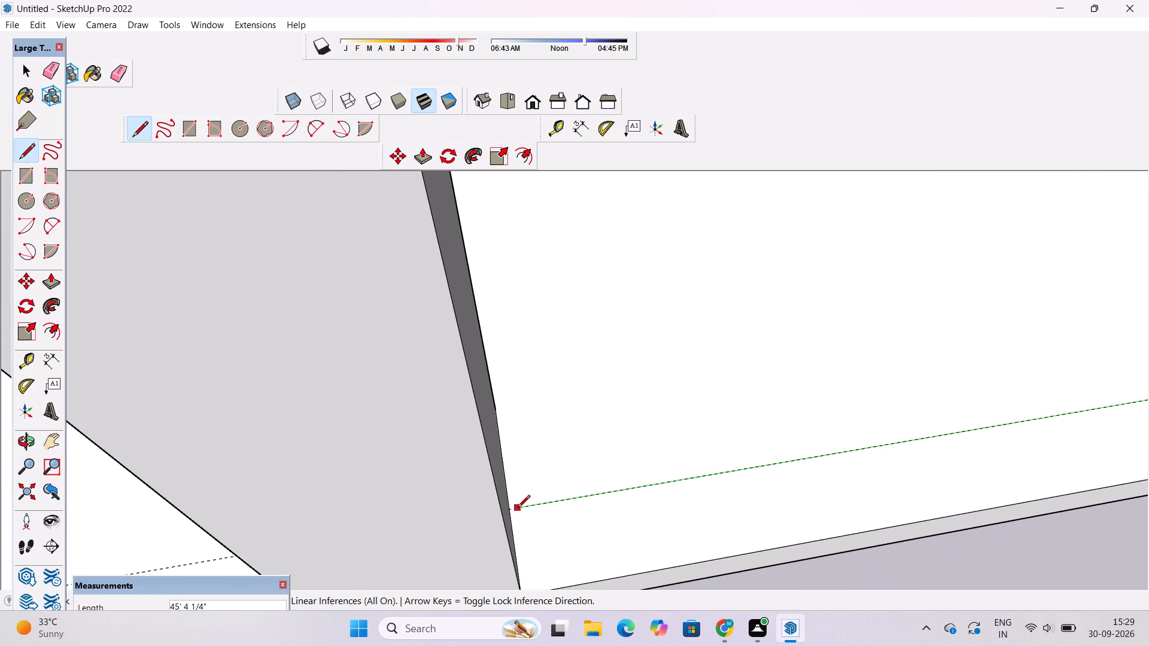
{"action": "scroll", "coordinate": [518, 508], "scroll_direction": "down", "scroll_amount": 16}
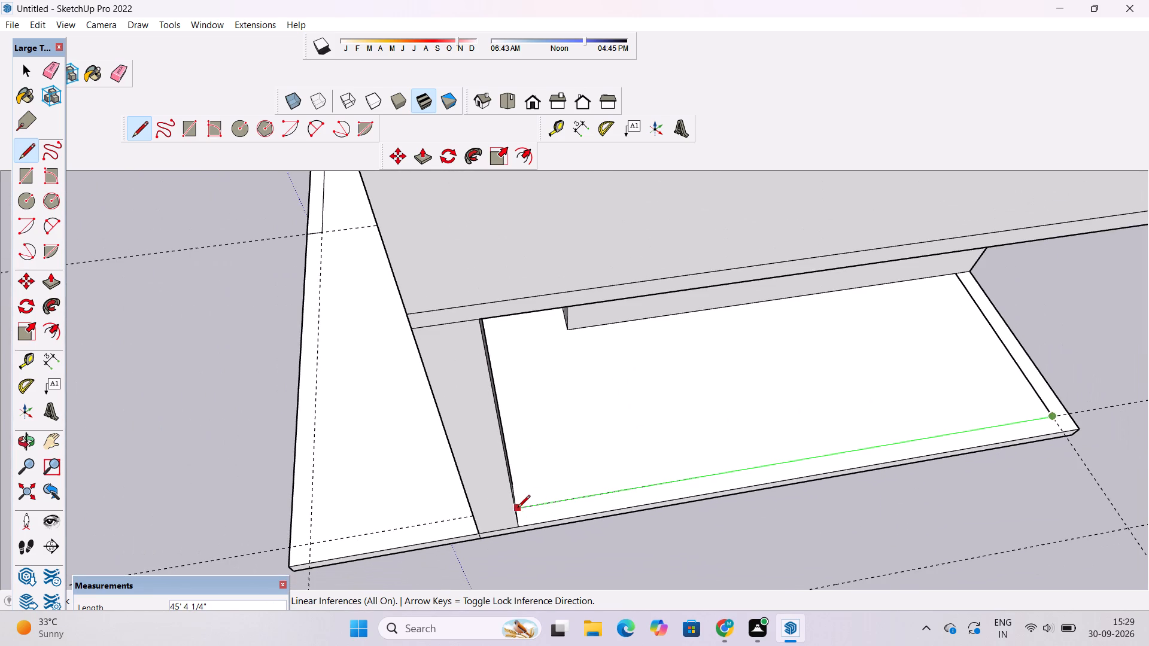
{"action": "scroll", "coordinate": [310, 540], "scroll_direction": "up", "scroll_amount": 3}
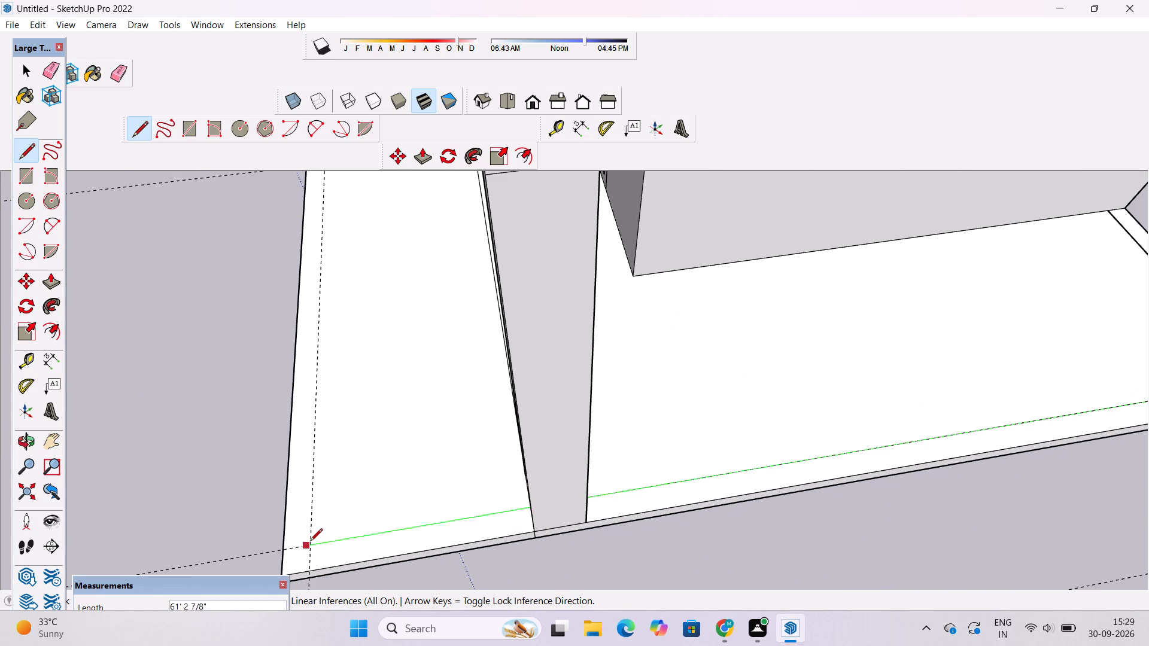
{"action": "left_click", "coordinate": [311, 542]}
{"action": "key", "text": "space"}
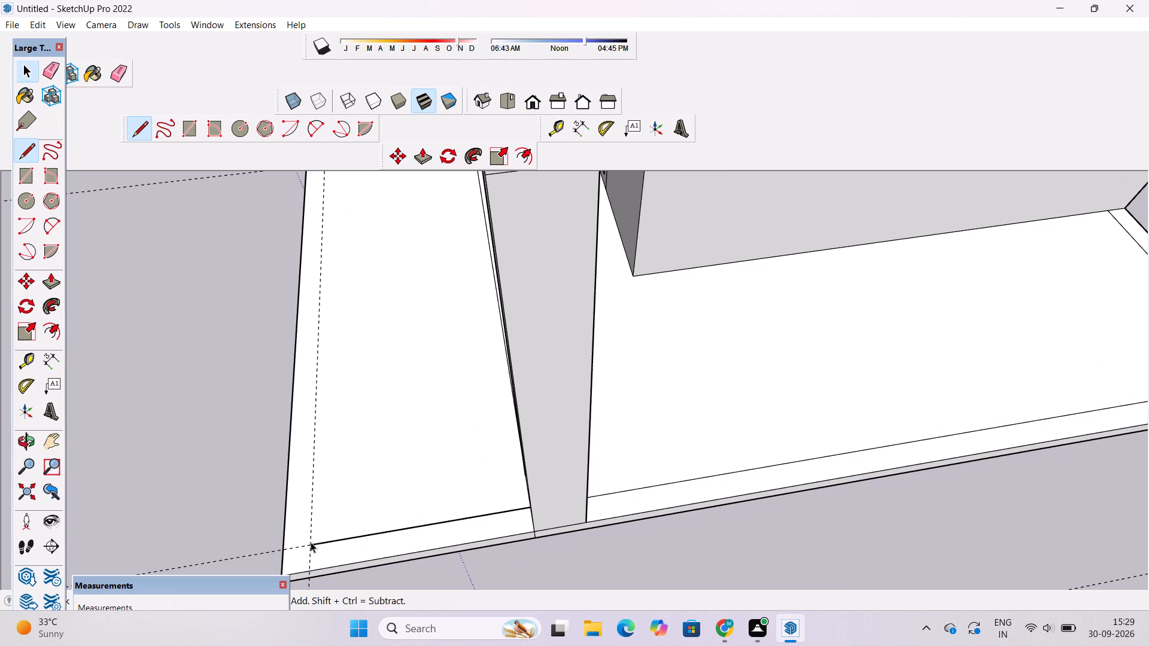
Place a guide 8' inward from the base slab's porch-side edge, crossing the front strip before the porch.
{"action": "type", "text": "o"}
{"action": "scroll", "coordinate": [311, 542], "scroll_direction": "down", "scroll_amount": 5}
{"action": "left_click_drag", "start_coordinate": [290, 553], "coordinate": [577, 527]}
{"action": "left_click_drag", "start_coordinate": [572, 529], "coordinate": [489, 403], "text": "shift"}
{"action": "left_click_drag", "start_coordinate": [387, 474], "coordinate": [532, 440]}
{"action": "left_click_drag", "start_coordinate": [505, 473], "coordinate": [506, 411], "text": "shift"}
{"action": "scroll", "coordinate": [506, 410], "scroll_direction": "down", "scroll_amount": 4}
{"action": "left_click_drag", "start_coordinate": [509, 470], "coordinate": [476, 488]}
{"action": "scroll", "coordinate": [476, 488], "scroll_direction": "up", "scroll_amount": 1}
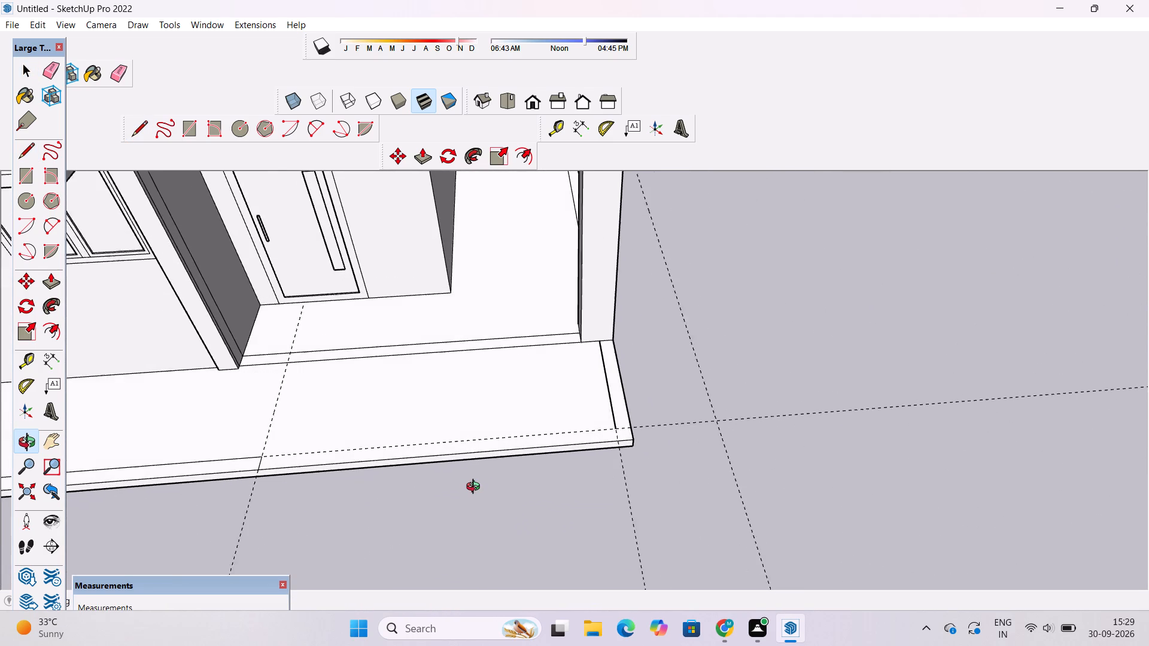
{"action": "scroll", "coordinate": [476, 488], "scroll_direction": "up", "scroll_amount": 2}
{"action": "scroll", "coordinate": [563, 440], "scroll_direction": "up", "scroll_amount": 2}
{"action": "left_click_drag", "start_coordinate": [563, 440], "coordinate": [557, 479]}
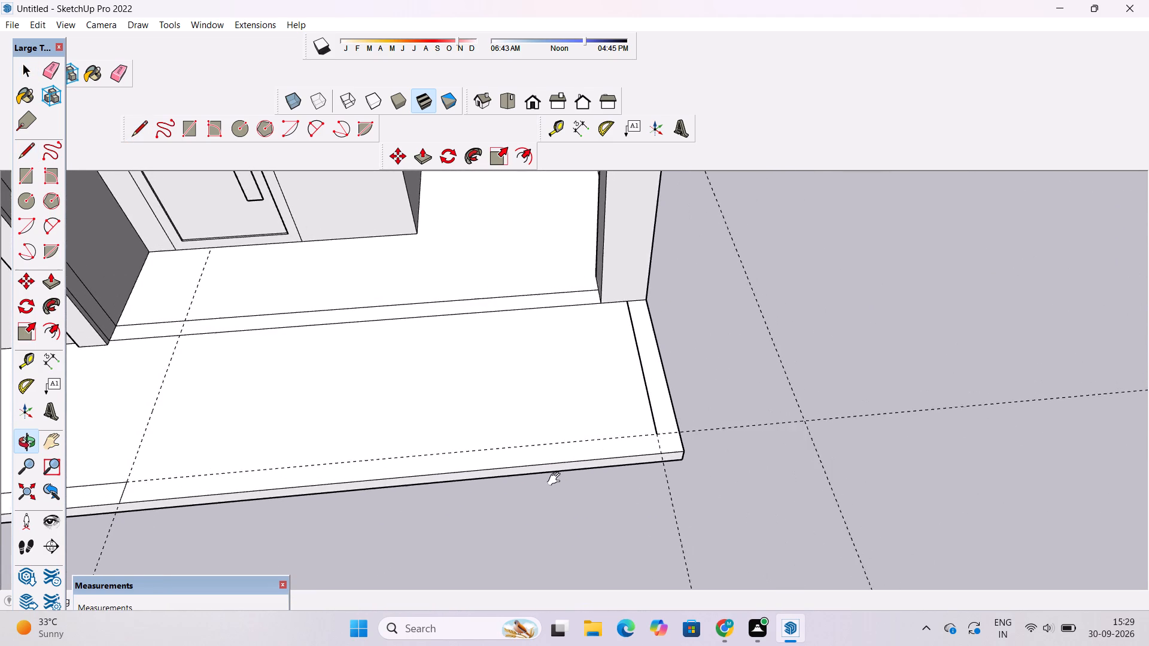
{"action": "left_click_drag", "start_coordinate": [557, 479], "coordinate": [557, 480]}
{"action": "left_click_drag", "start_coordinate": [557, 480], "coordinate": [548, 504]}
{"action": "left_click_drag", "start_coordinate": [548, 504], "coordinate": [531, 472]}
{"action": "left_click_drag", "start_coordinate": [531, 471], "coordinate": [524, 480]}
{"action": "key", "text": "t"}
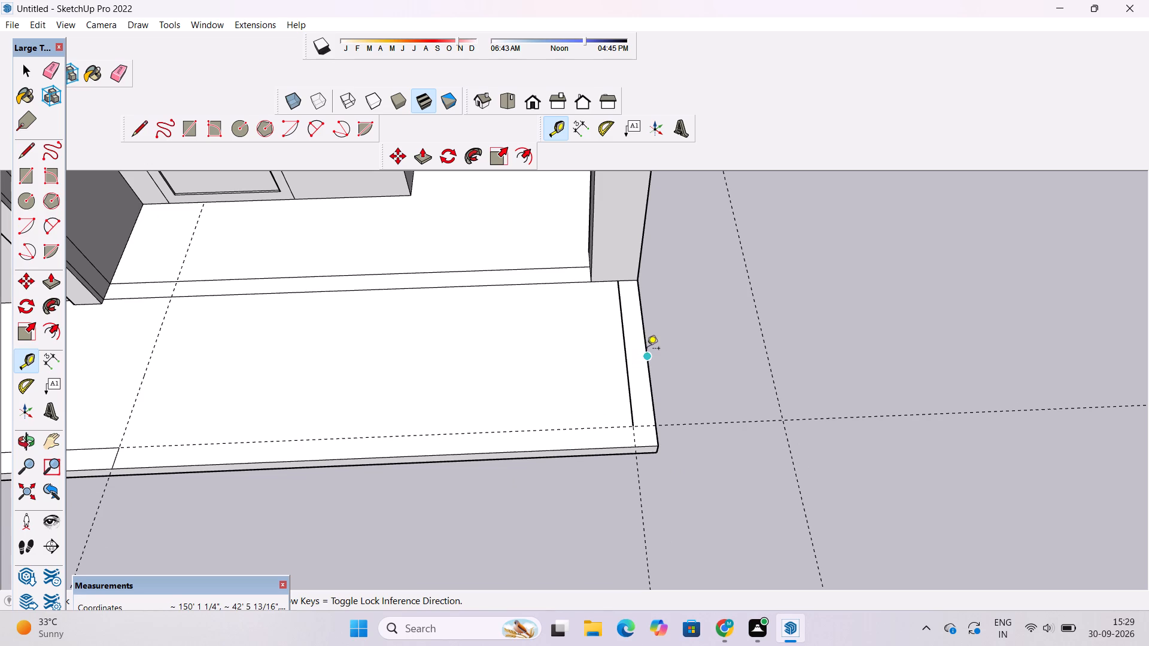
{"action": "left_click", "coordinate": [648, 358]}
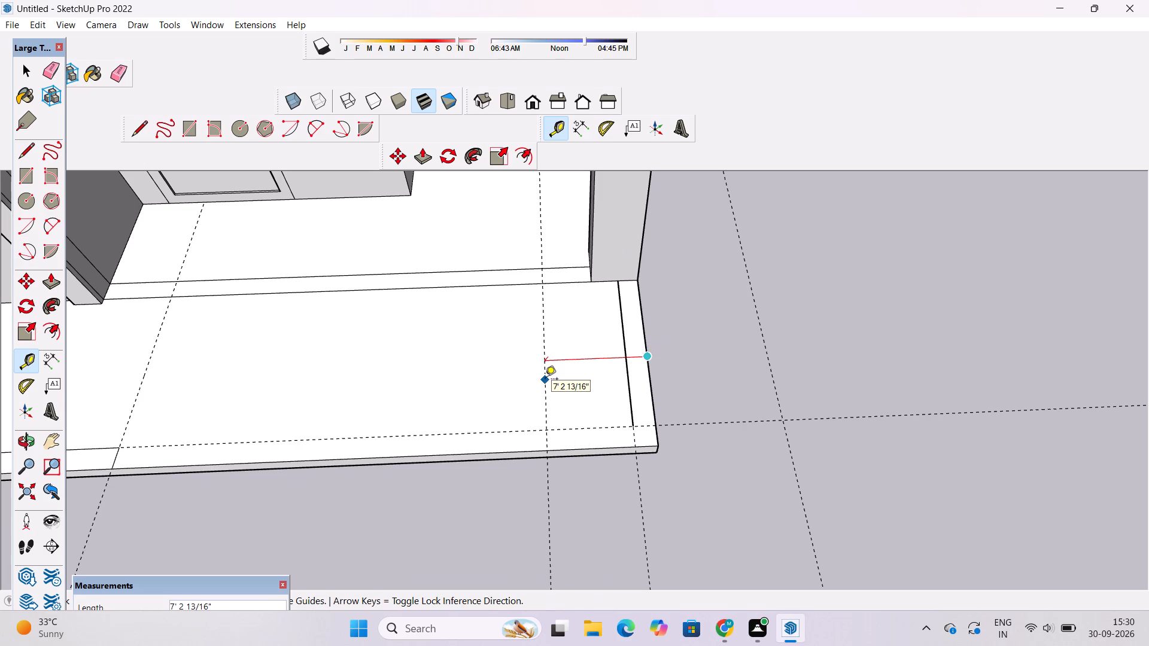
{"action": "key", "text": "8"}
{"action": "key", "text": "apostrophe"}
{"action": "key", "text": "Return"}
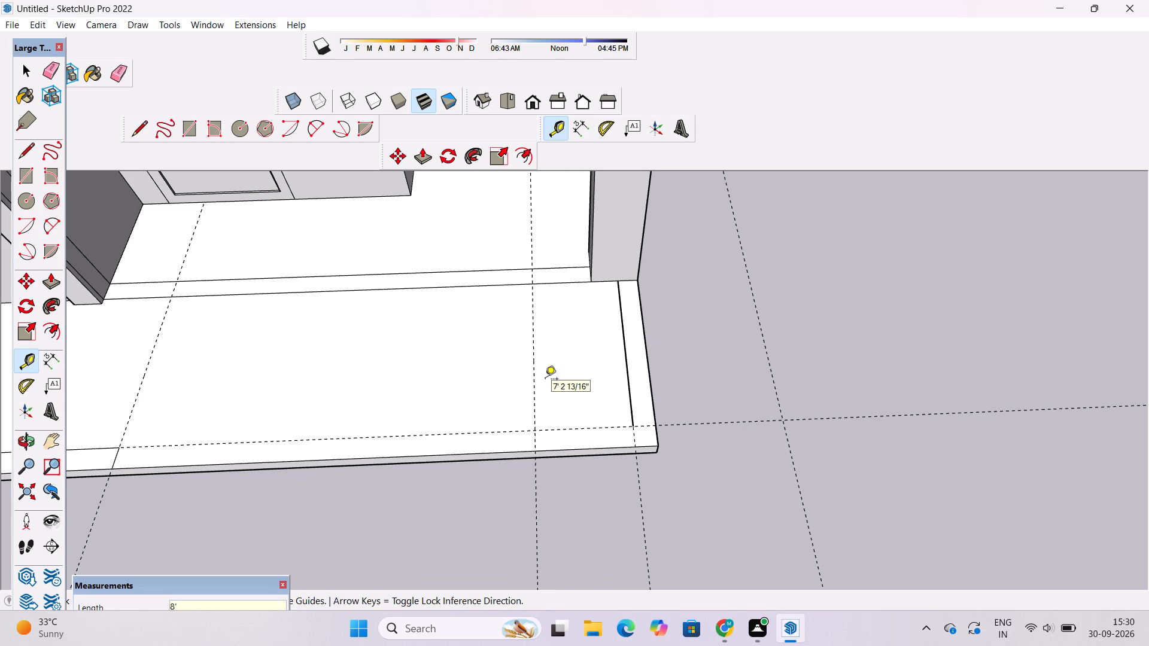
Draw the front border line from the porch-side corner to the 8' guide, and close it with a 1' 6" line to the slab's front edge.
{"action": "key", "text": "l"}
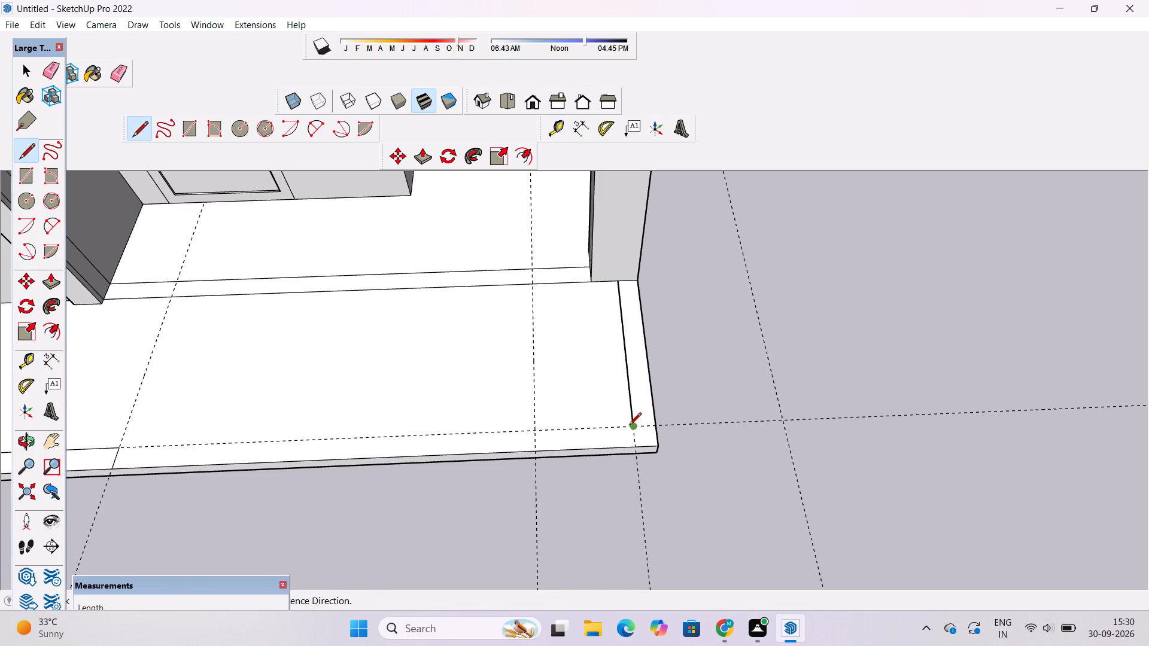
{"action": "left_click", "coordinate": [632, 428]}
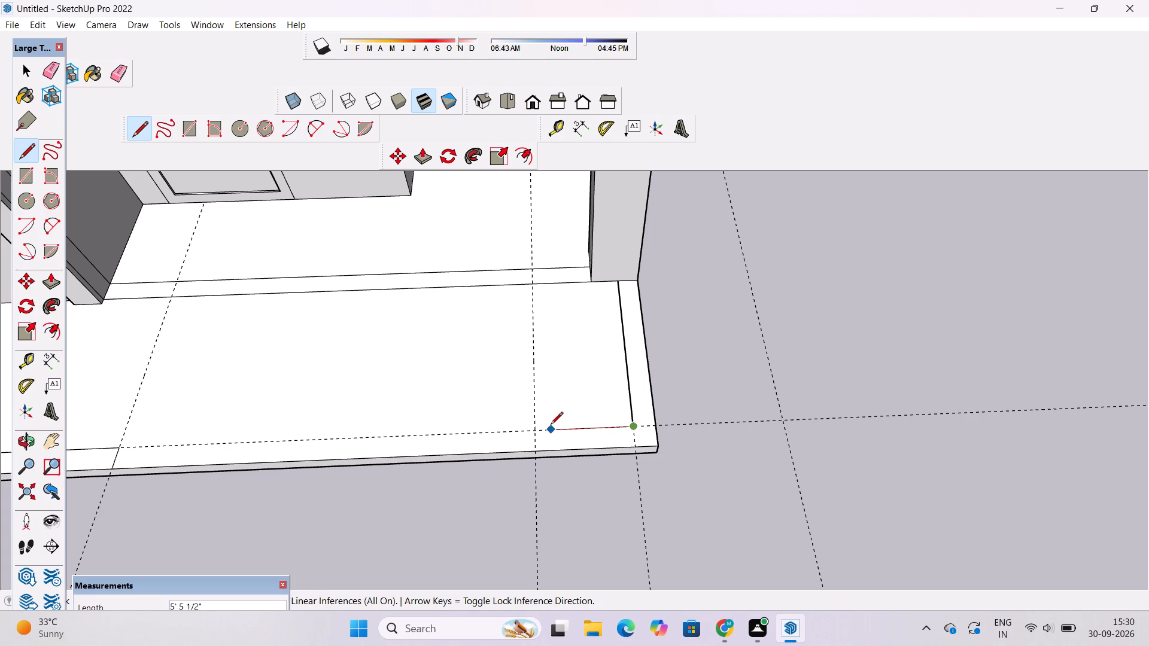
{"action": "left_click", "coordinate": [534, 429]}
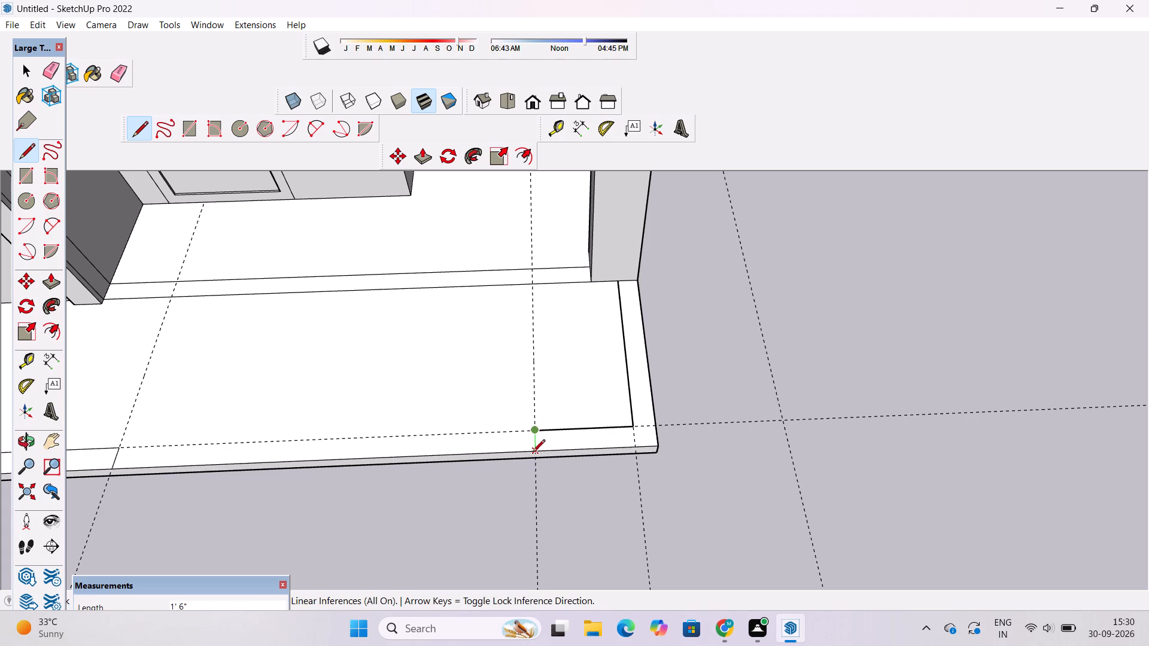
{"action": "left_click", "coordinate": [533, 453]}
{"action": "key", "text": "space"}
Erase the 8' guide and the guide running across the porch floor in front of the door.
{"action": "key", "text": "o"}
{"action": "scroll", "coordinate": [533, 453], "scroll_direction": "down", "scroll_amount": 4}
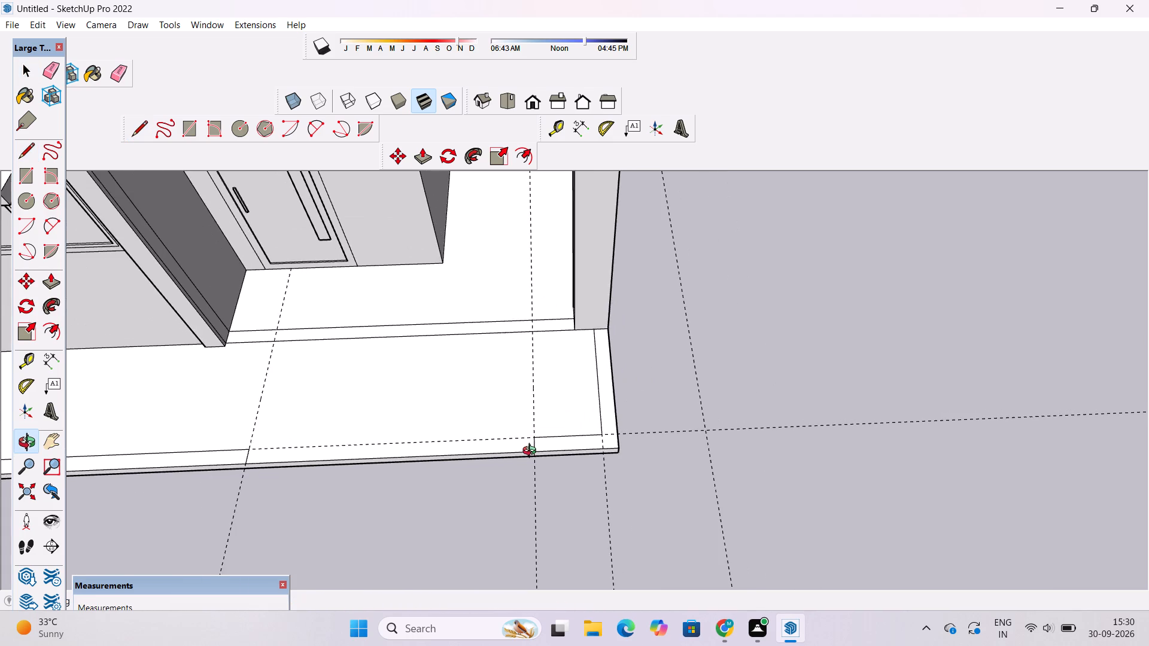
{"action": "left_click_drag", "start_coordinate": [538, 437], "coordinate": [561, 501]}
{"action": "scroll", "coordinate": [560, 496], "scroll_direction": "up", "scroll_amount": 2}
{"action": "left_click_drag", "start_coordinate": [560, 496], "coordinate": [561, 422]}
{"action": "scroll", "coordinate": [561, 419], "scroll_direction": "down", "scroll_amount": 5}
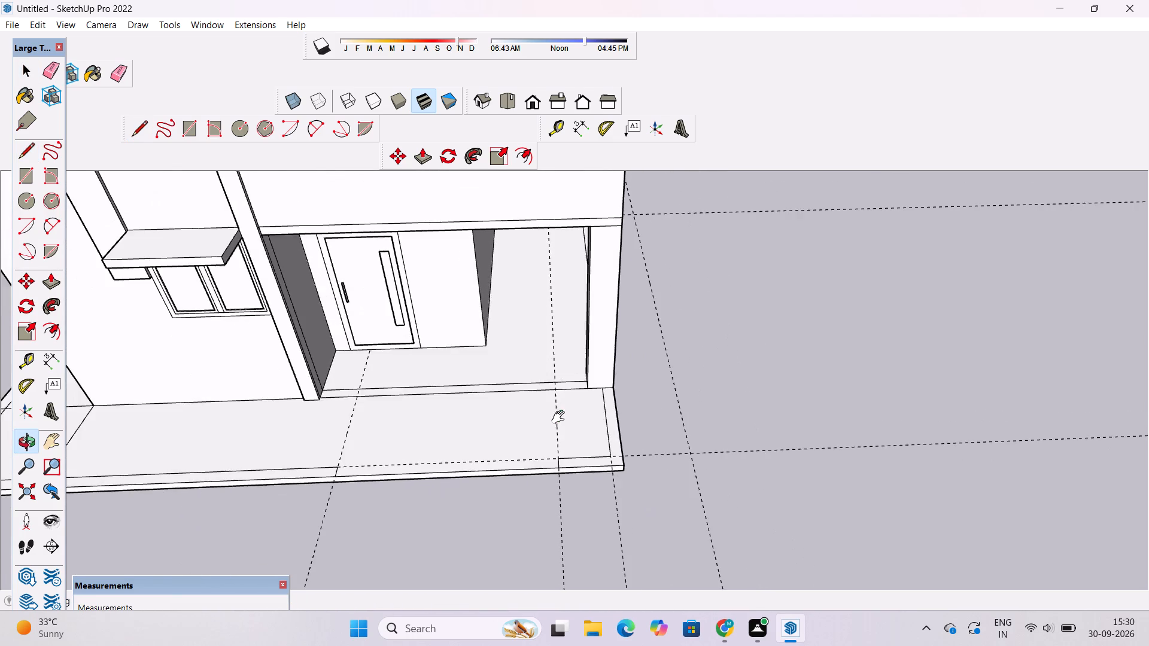
{"action": "left_click_drag", "start_coordinate": [561, 418], "coordinate": [550, 452], "text": "shift"}
{"action": "left_click_drag", "start_coordinate": [549, 456], "coordinate": [552, 442]}
{"action": "key", "text": "e"}
{"action": "scroll", "coordinate": [543, 418], "scroll_direction": "up", "scroll_amount": 2}
{"action": "left_click_drag", "start_coordinate": [543, 361], "coordinate": [544, 369]}
{"action": "left_click", "coordinate": [315, 394]}
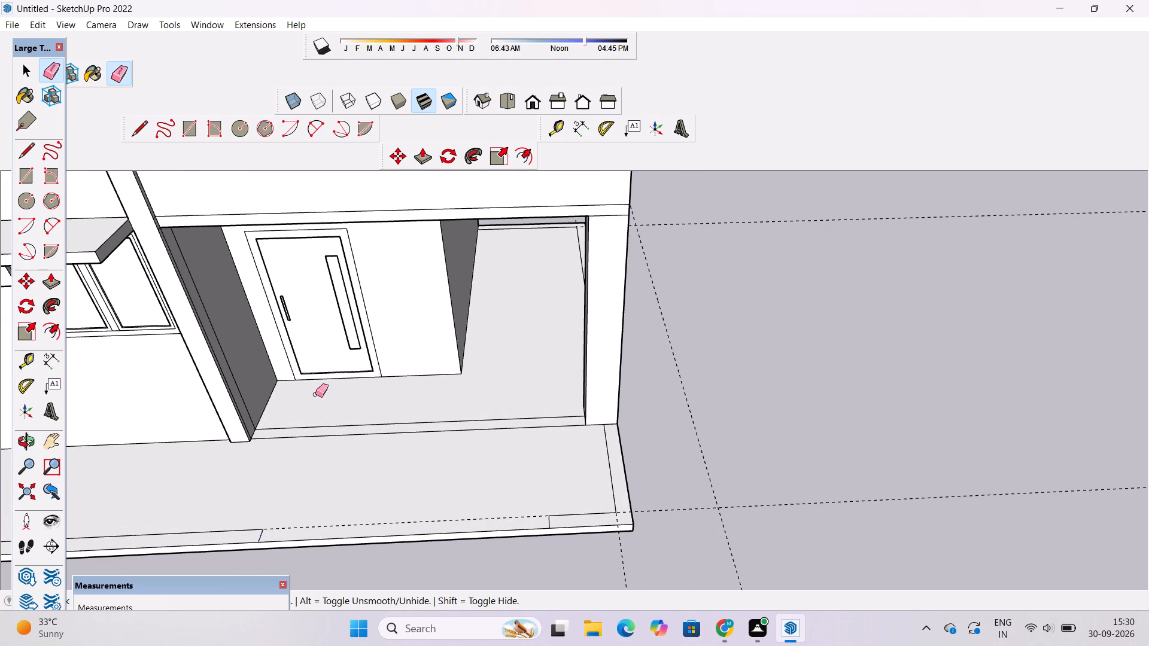
Erase the remaining guides beyond the porch side and along the slab's rear, porch-side and front borders.
{"action": "scroll", "coordinate": [763, 375], "scroll_direction": "down", "scroll_amount": 5}
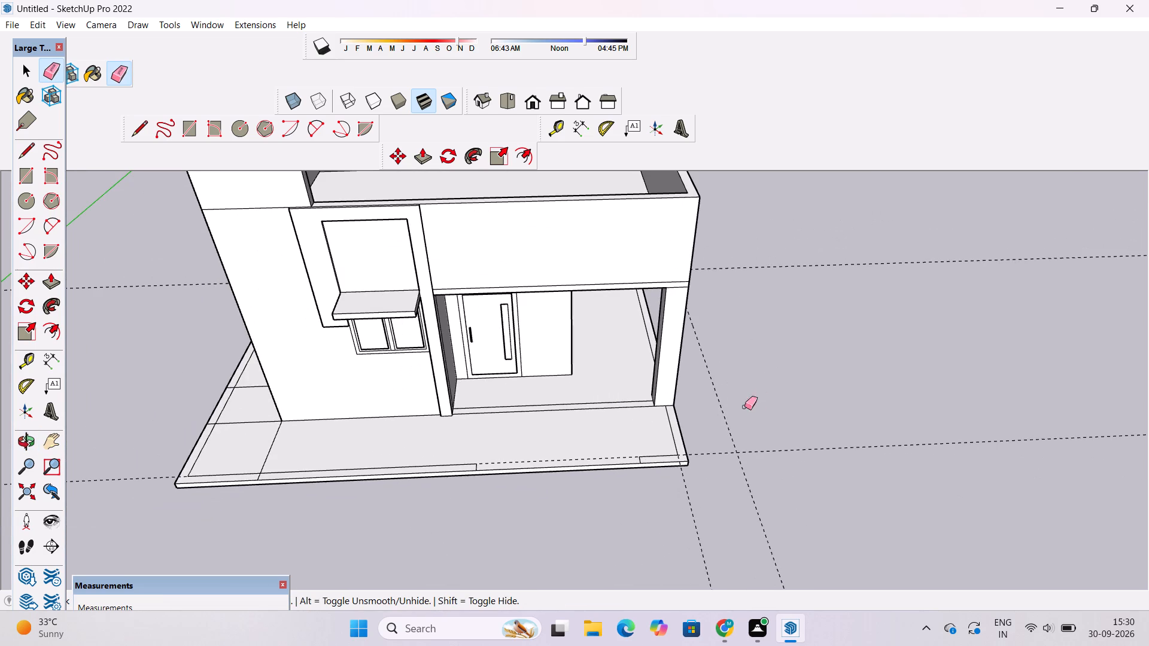
{"action": "left_click_drag", "start_coordinate": [731, 359], "coordinate": [704, 407]}
{"action": "scroll", "coordinate": [889, 364], "scroll_direction": "up", "scroll_amount": 5}
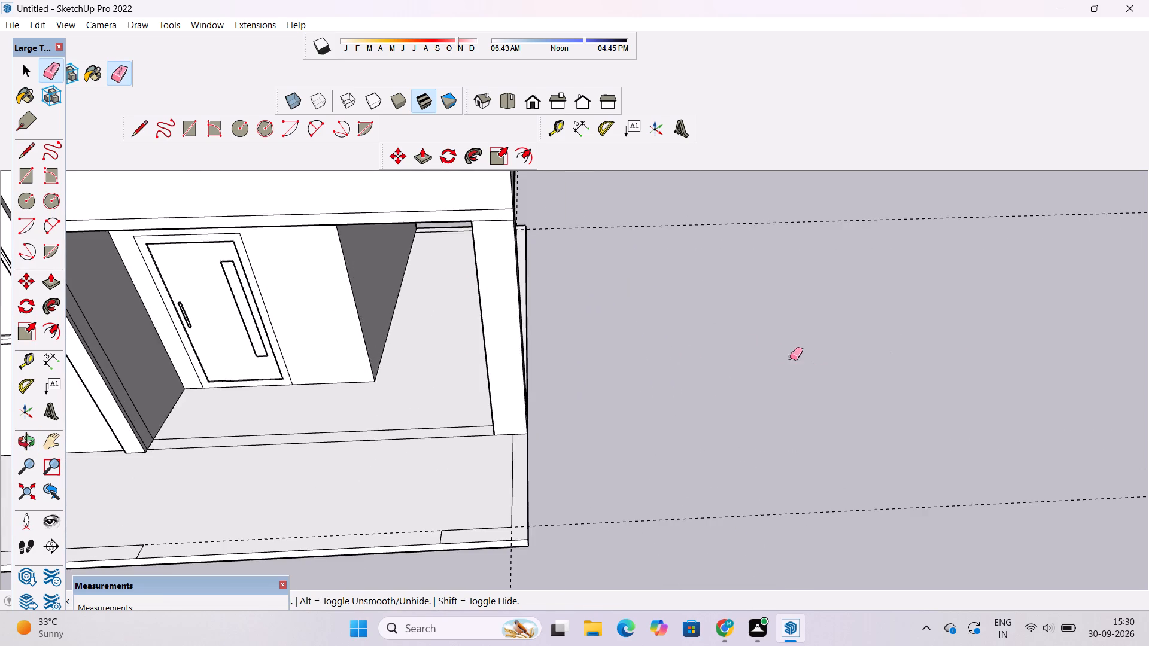
{"action": "scroll", "coordinate": [721, 351], "scroll_direction": "up", "scroll_amount": 4}
{"action": "scroll", "coordinate": [575, 337], "scroll_direction": "down", "scroll_amount": 9}
{"action": "scroll", "coordinate": [512, 214], "scroll_direction": "up", "scroll_amount": 4}
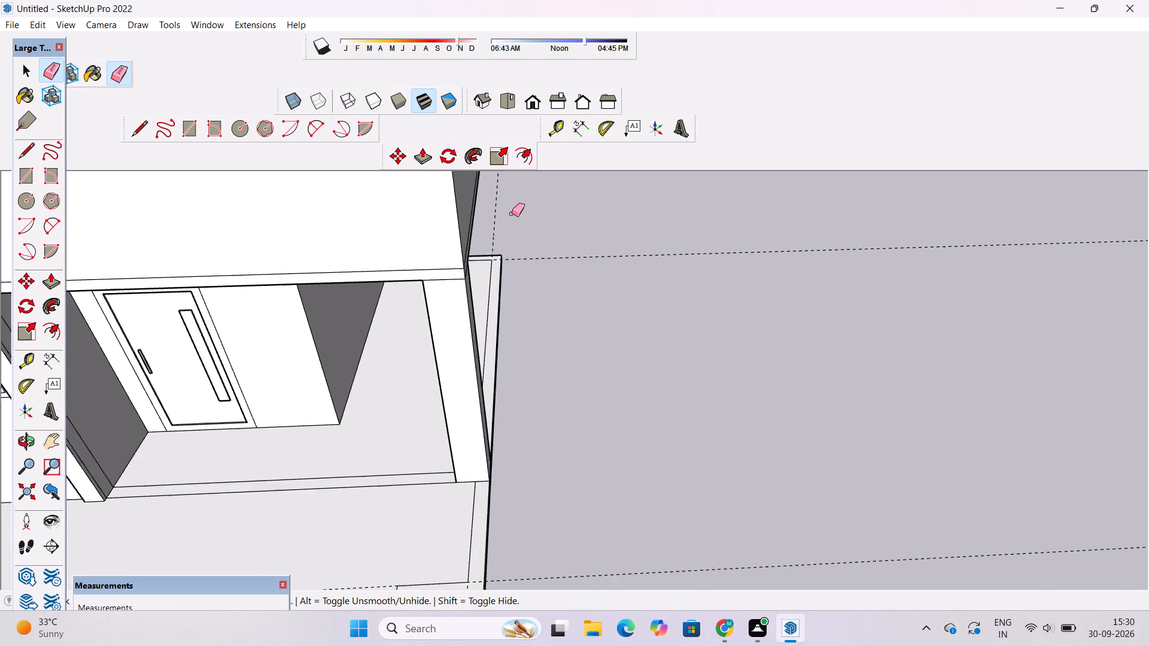
{"action": "scroll", "coordinate": [512, 214], "scroll_direction": "up", "scroll_amount": 1}
{"action": "left_click_drag", "start_coordinate": [490, 224], "coordinate": [540, 278]}
{"action": "scroll", "coordinate": [579, 248], "scroll_direction": "down", "scroll_amount": 3}
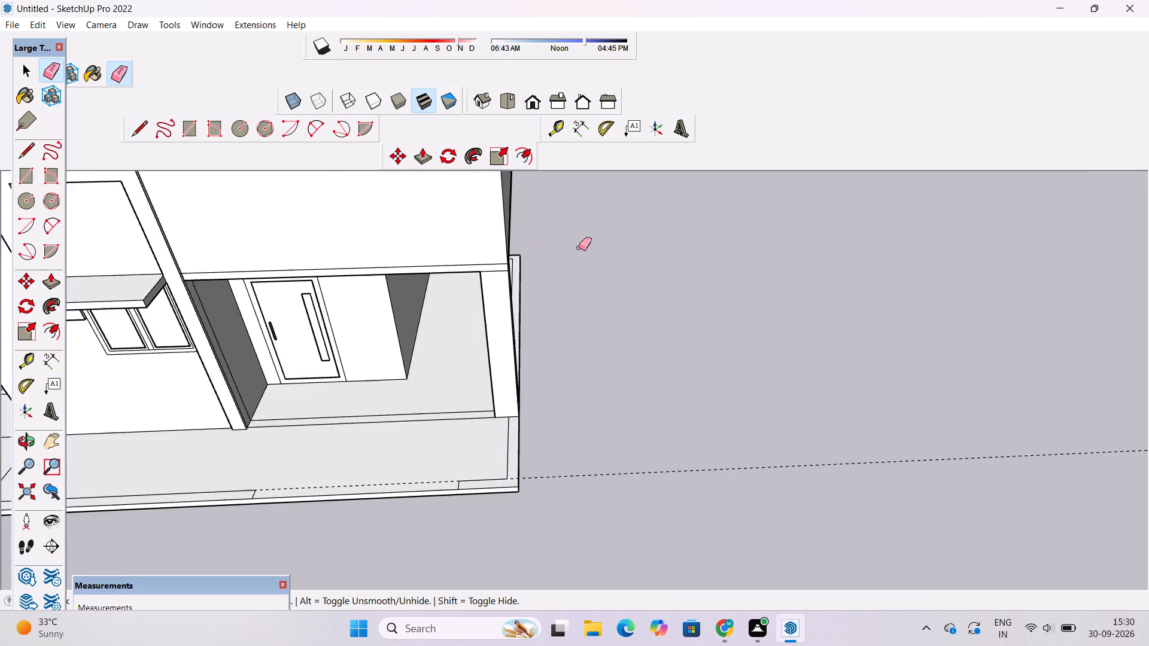
{"action": "scroll", "coordinate": [579, 248], "scroll_direction": "down", "scroll_amount": 7}
{"action": "left_click_drag", "start_coordinate": [616, 331], "coordinate": [568, 430]}
{"action": "scroll", "coordinate": [535, 412], "scroll_direction": "down", "scroll_amount": 1}
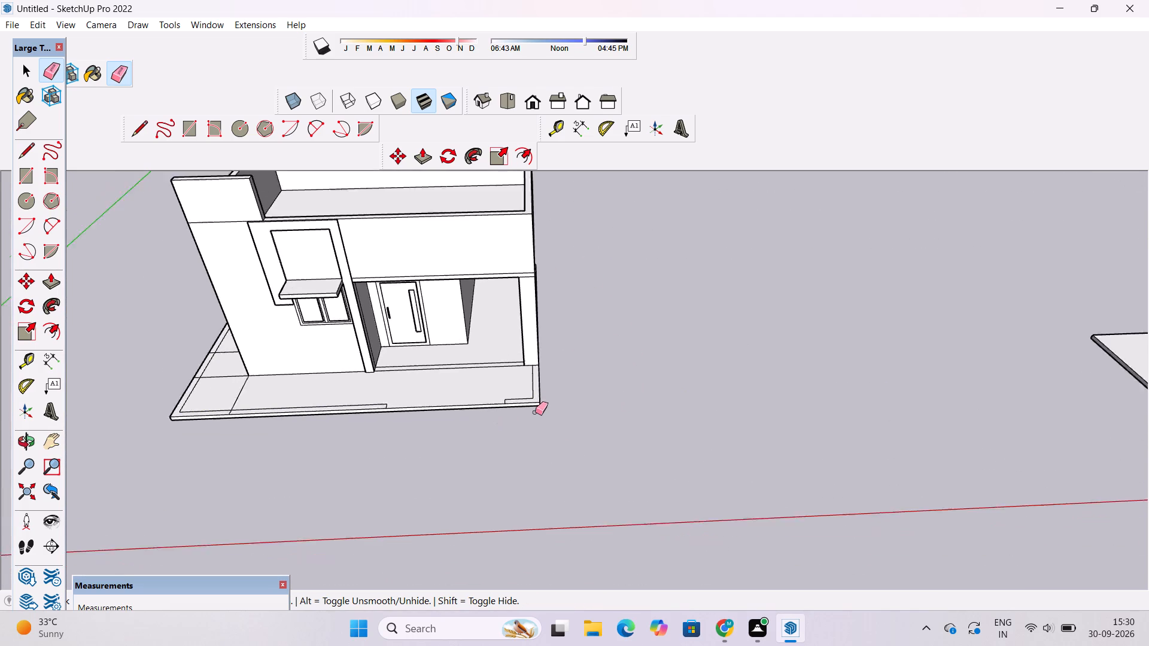
Examine the base slab's border outline from the front around to the porch side.
{"action": "scroll", "coordinate": [535, 412], "scroll_direction": "up", "scroll_amount": 4}
{"action": "key", "text": "o"}
{"action": "left_click_drag", "start_coordinate": [536, 415], "coordinate": [563, 495], "text": "shift"}
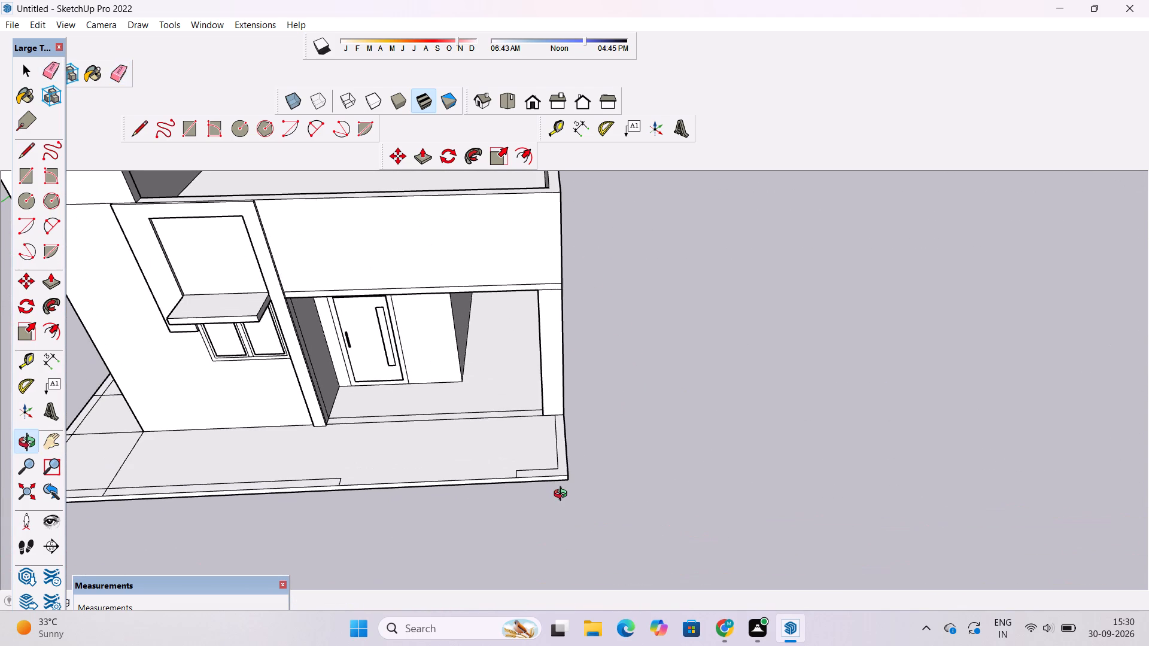
{"action": "left_click_drag", "start_coordinate": [564, 497], "coordinate": [594, 408]}
{"action": "scroll", "coordinate": [604, 393], "scroll_direction": "down", "scroll_amount": 5}
{"action": "scroll", "coordinate": [573, 403], "scroll_direction": "up", "scroll_amount": 3}
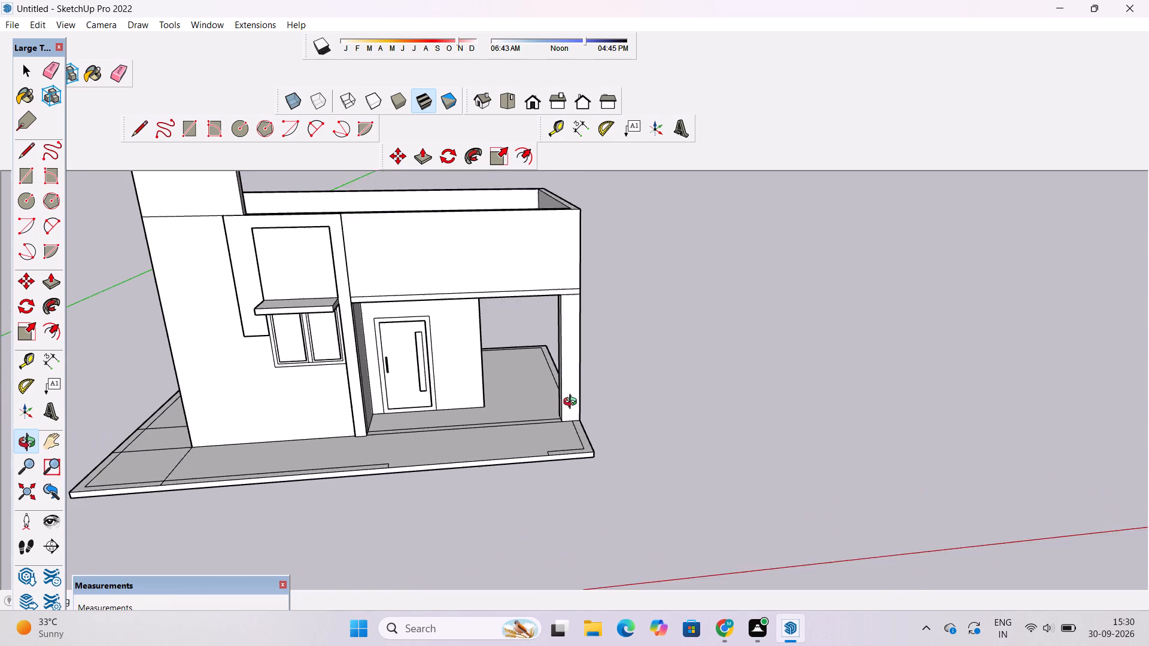
{"action": "scroll", "coordinate": [573, 403], "scroll_direction": "up", "scroll_amount": 3}
{"action": "left_click_drag", "start_coordinate": [615, 424], "coordinate": [273, 428]}
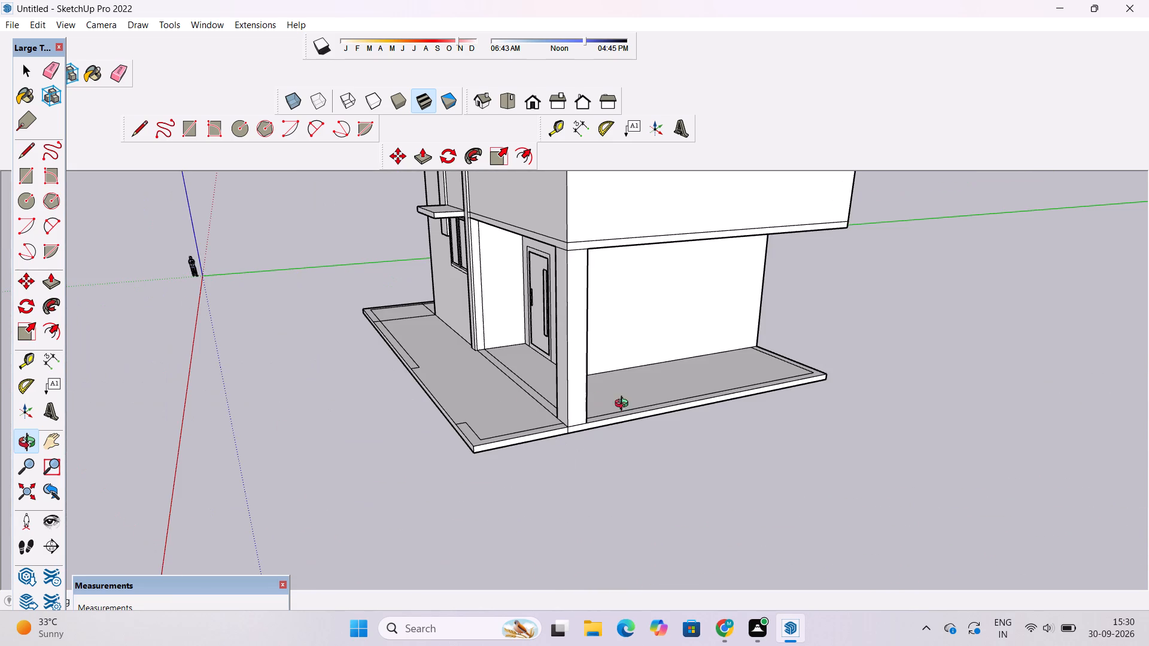
Measure the height of the porch-side wall at its rear corner, from the base slab to the underside of the roof slab.
{"action": "left_click_drag", "start_coordinate": [633, 413], "coordinate": [415, 313]}
{"action": "left_click_drag", "start_coordinate": [415, 326], "coordinate": [420, 511]}
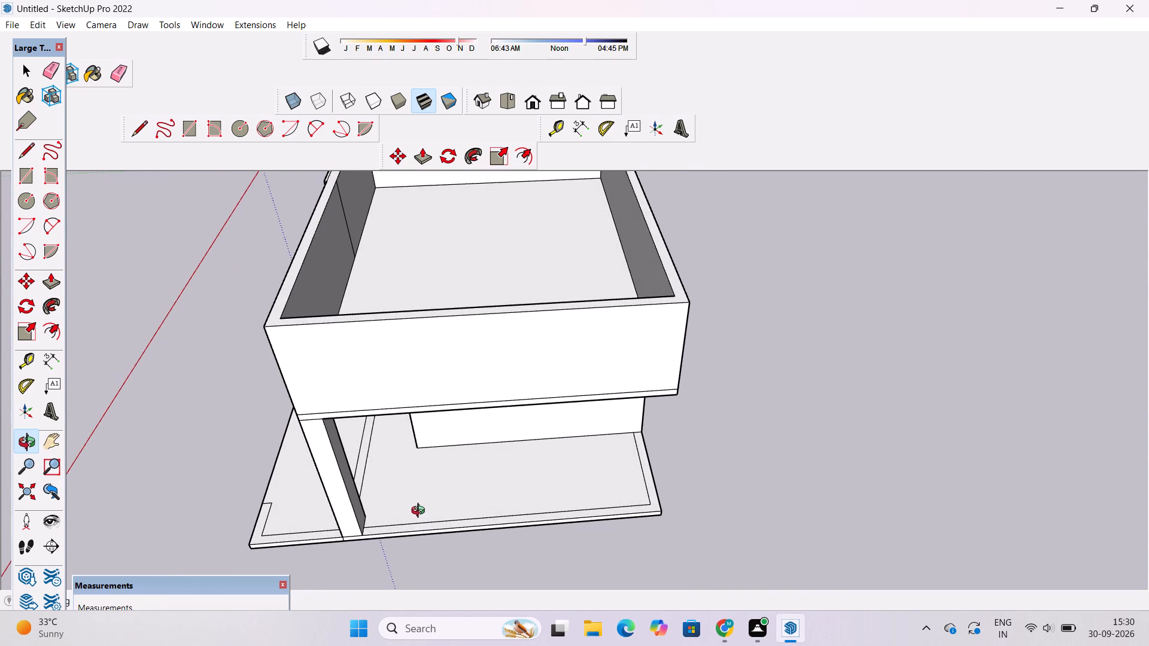
{"action": "left_click_drag", "start_coordinate": [640, 483], "coordinate": [601, 340]}
{"action": "left_click_drag", "start_coordinate": [616, 351], "coordinate": [606, 430], "text": "shift"}
{"action": "left_click_drag", "start_coordinate": [606, 434], "coordinate": [516, 377]}
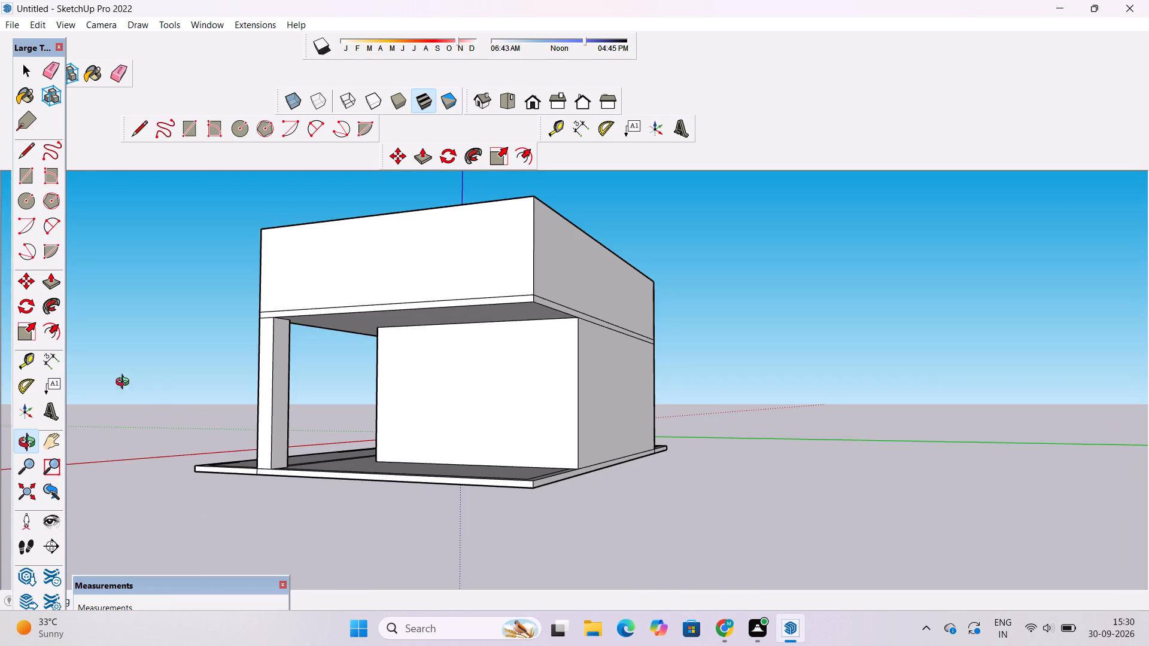
{"action": "left_click", "coordinate": [59, 359]}
{"action": "scroll", "coordinate": [580, 468], "scroll_direction": "up", "scroll_amount": 5}
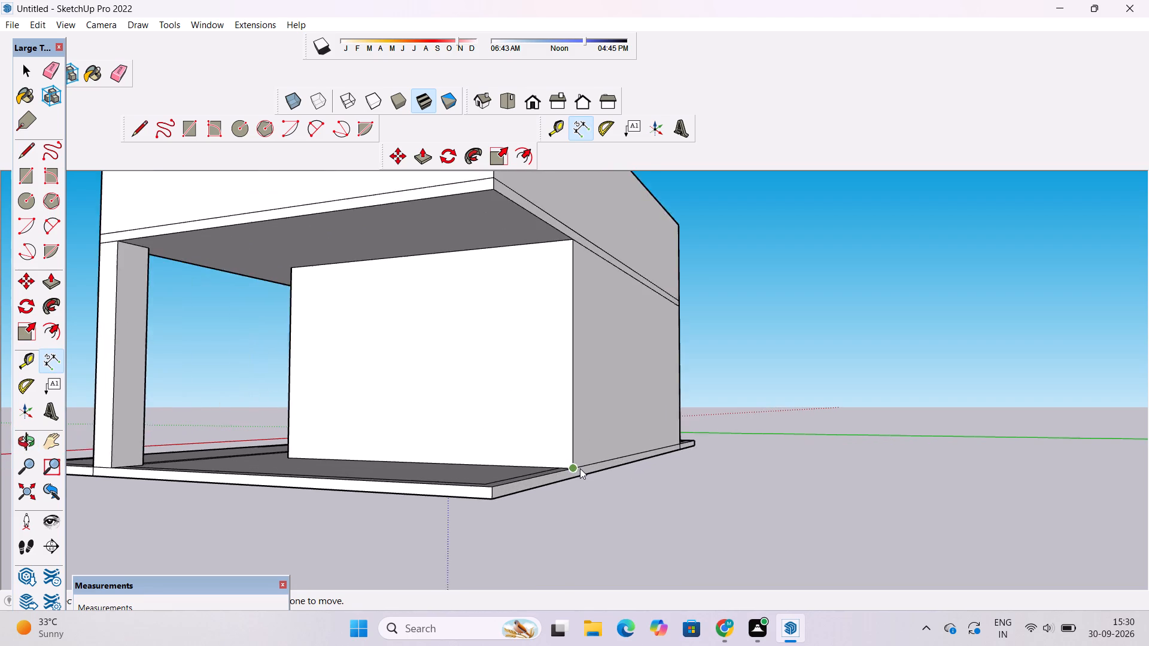
{"action": "scroll", "coordinate": [581, 467], "scroll_direction": "up", "scroll_amount": 4}
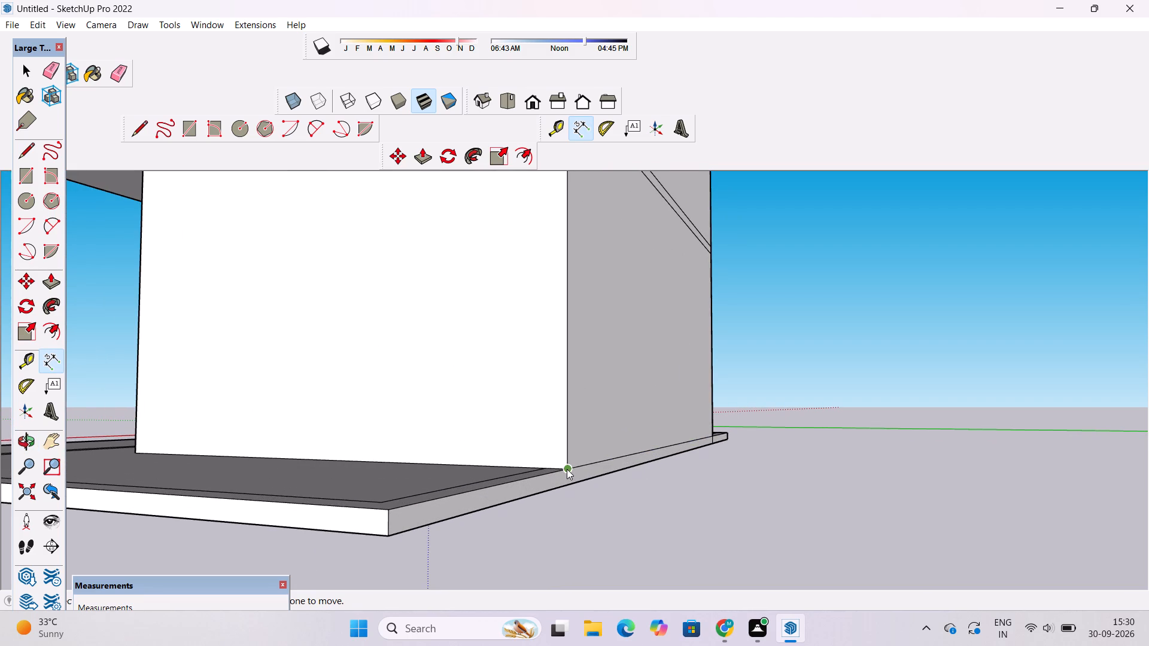
{"action": "left_click", "coordinate": [567, 469]}
{"action": "scroll", "coordinate": [567, 469], "scroll_direction": "down", "scroll_amount": 4}
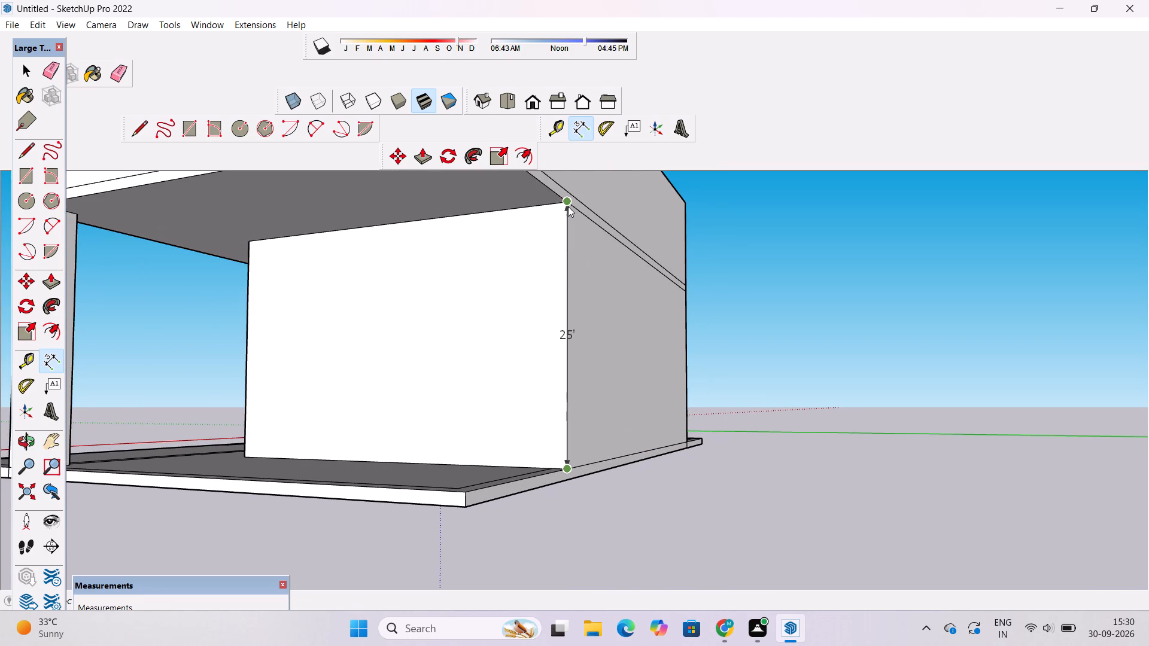
{"action": "scroll", "coordinate": [567, 208], "scroll_direction": "up", "scroll_amount": 2}
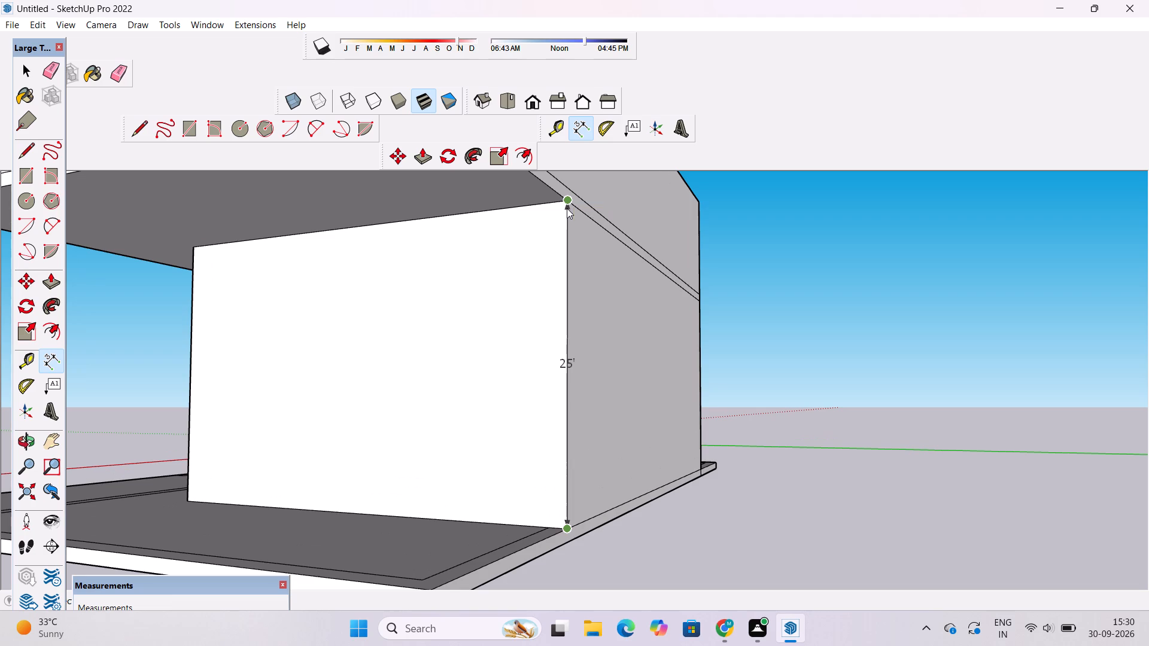
{"action": "key", "text": "space"}
Examine the building's front facade, porch and base border from the porch side, from above and from the front.
{"action": "type", "text": "o"}
{"action": "scroll", "coordinate": [567, 209], "scroll_direction": "down", "scroll_amount": 5}
{"action": "left_click_drag", "start_coordinate": [542, 289], "coordinate": [680, 419]}
{"action": "left_click_drag", "start_coordinate": [675, 413], "coordinate": [655, 371], "text": "shift"}
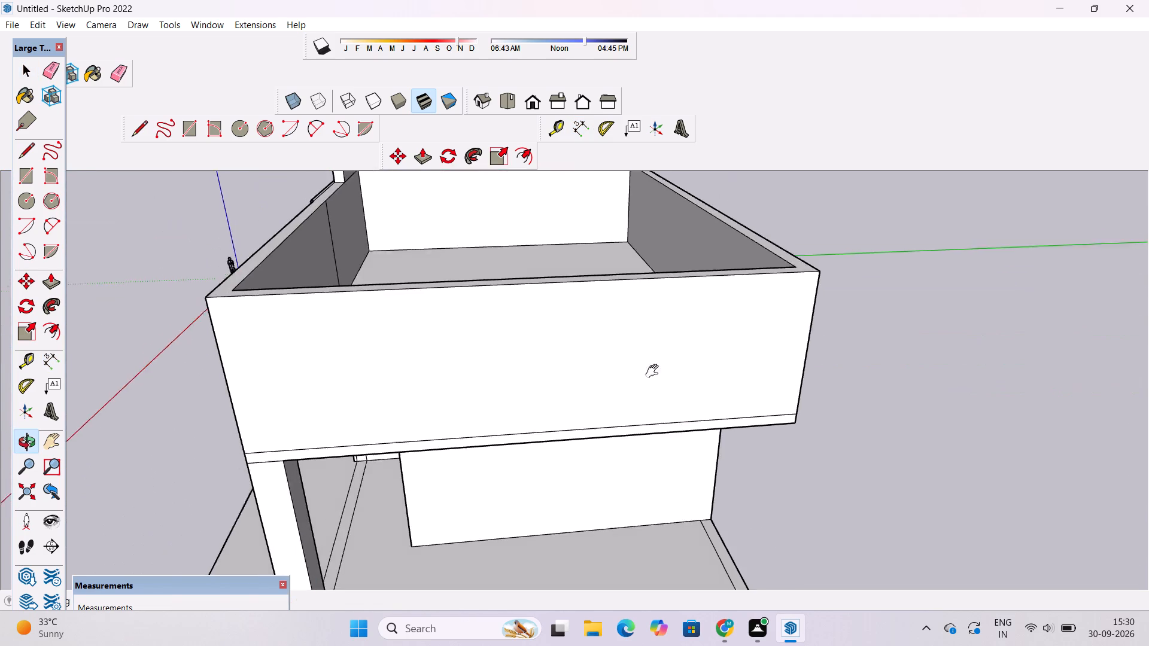
{"action": "left_click_drag", "start_coordinate": [655, 371], "coordinate": [619, 290], "text": "shift"}
{"action": "left_click_drag", "start_coordinate": [470, 370], "coordinate": [848, 227]}
{"action": "left_click_drag", "start_coordinate": [846, 230], "coordinate": [719, 190], "text": "shift"}
{"action": "left_click_drag", "start_coordinate": [727, 239], "coordinate": [794, 418]}
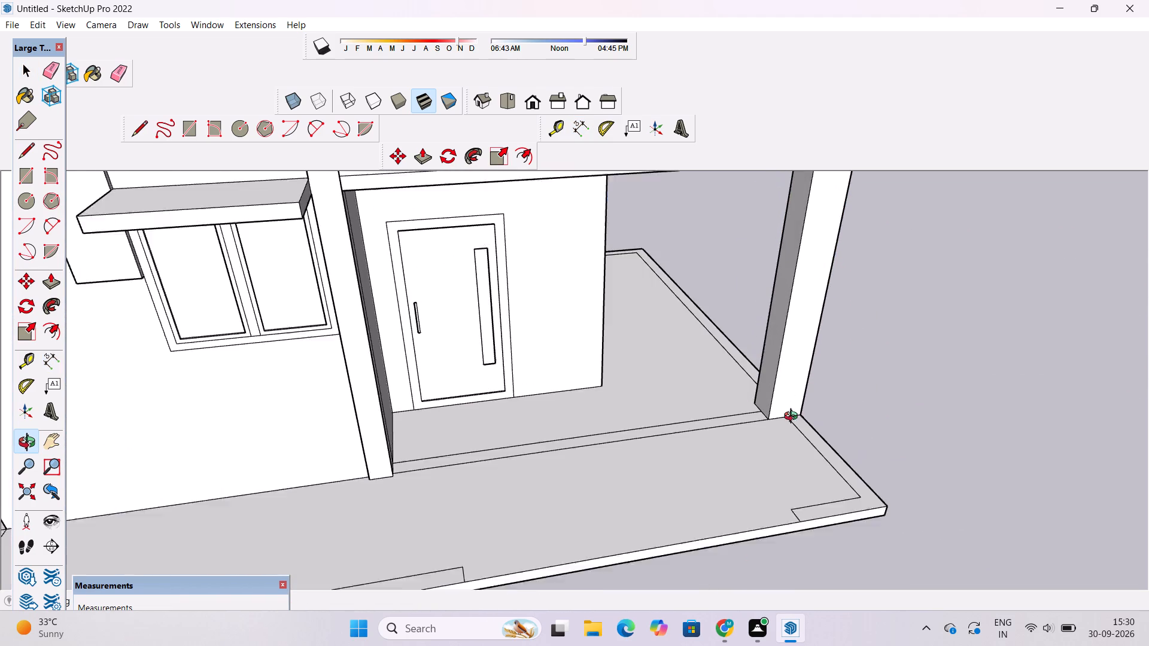
{"action": "left_click_drag", "start_coordinate": [794, 418], "coordinate": [794, 420]}
{"action": "scroll", "coordinate": [704, 391], "scroll_direction": "down", "scroll_amount": 6}
{"action": "left_click_drag", "start_coordinate": [698, 377], "coordinate": [618, 378]}
{"action": "left_click_drag", "start_coordinate": [617, 378], "coordinate": [509, 392], "text": "shift"}
{"action": "scroll", "coordinate": [509, 392], "scroll_direction": "down", "scroll_amount": 3}
{"action": "left_click_drag", "start_coordinate": [493, 392], "coordinate": [532, 476]}
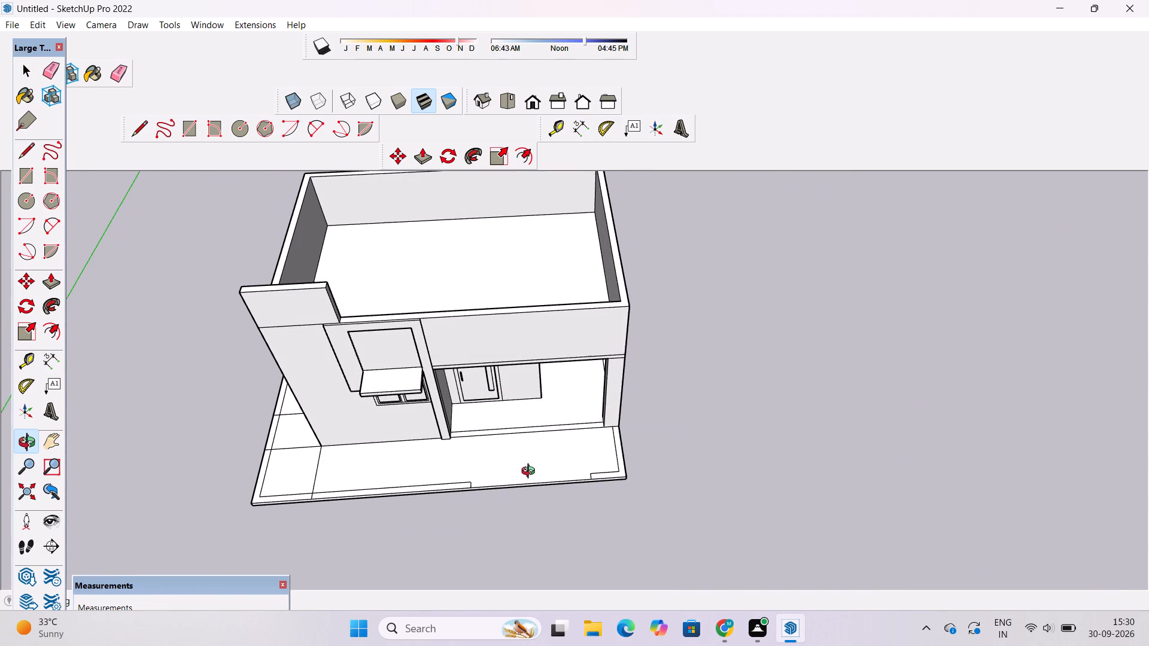
{"action": "left_click_drag", "start_coordinate": [461, 458], "coordinate": [552, 441], "text": "shift"}
{"action": "left_click_drag", "start_coordinate": [552, 441], "coordinate": [536, 357]}
{"action": "scroll", "coordinate": [536, 357], "scroll_direction": "up", "scroll_amount": 3}
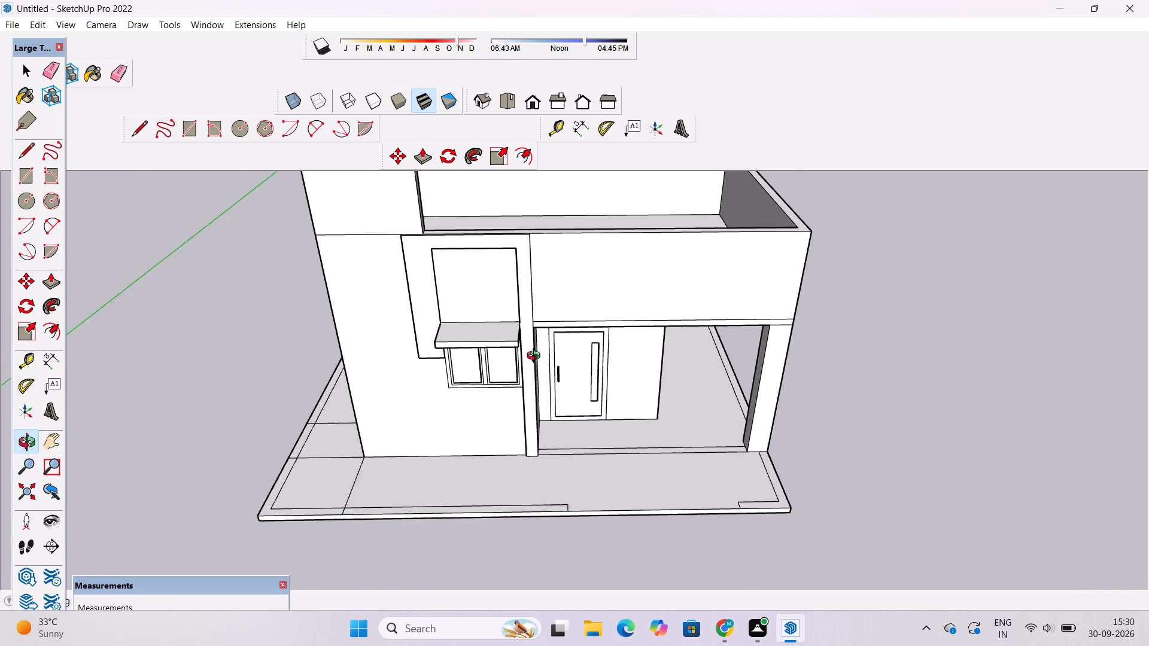
{"action": "scroll", "coordinate": [536, 357], "scroll_direction": "up", "scroll_amount": 1}
{"action": "scroll", "coordinate": [536, 357], "scroll_direction": "down", "scroll_amount": 2}
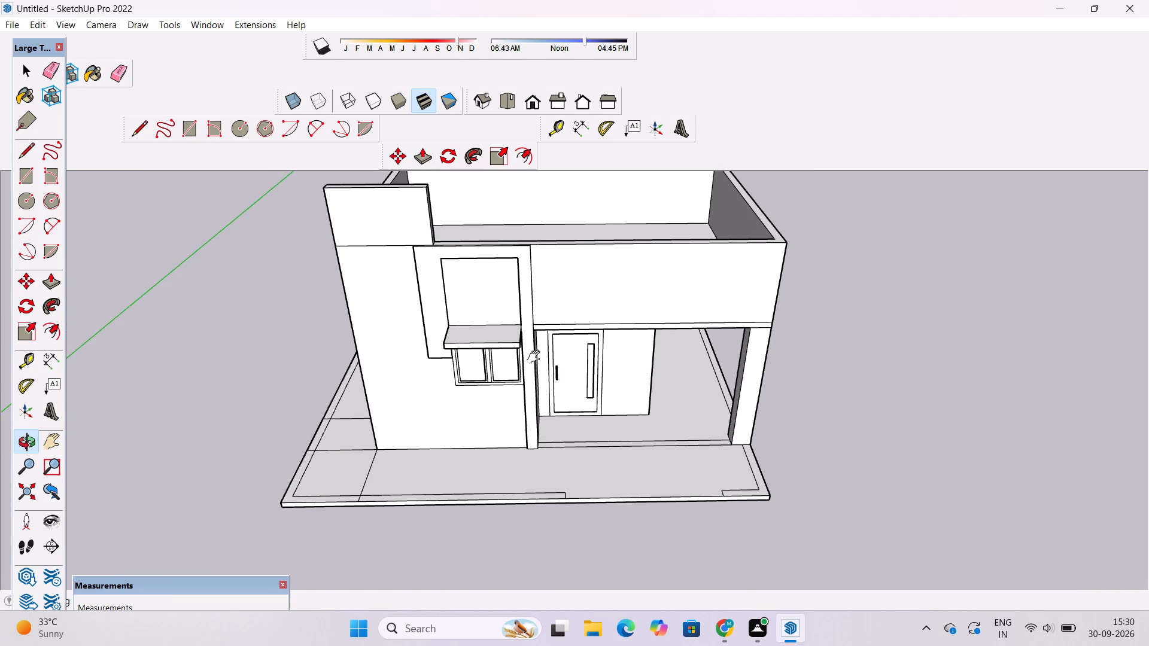
{"action": "left_click_drag", "start_coordinate": [536, 357], "coordinate": [528, 414], "text": "shift"}
{"action": "left_click_drag", "start_coordinate": [528, 416], "coordinate": [532, 333]}
{"action": "left_click_drag", "start_coordinate": [533, 331], "coordinate": [509, 338], "text": "shift"}
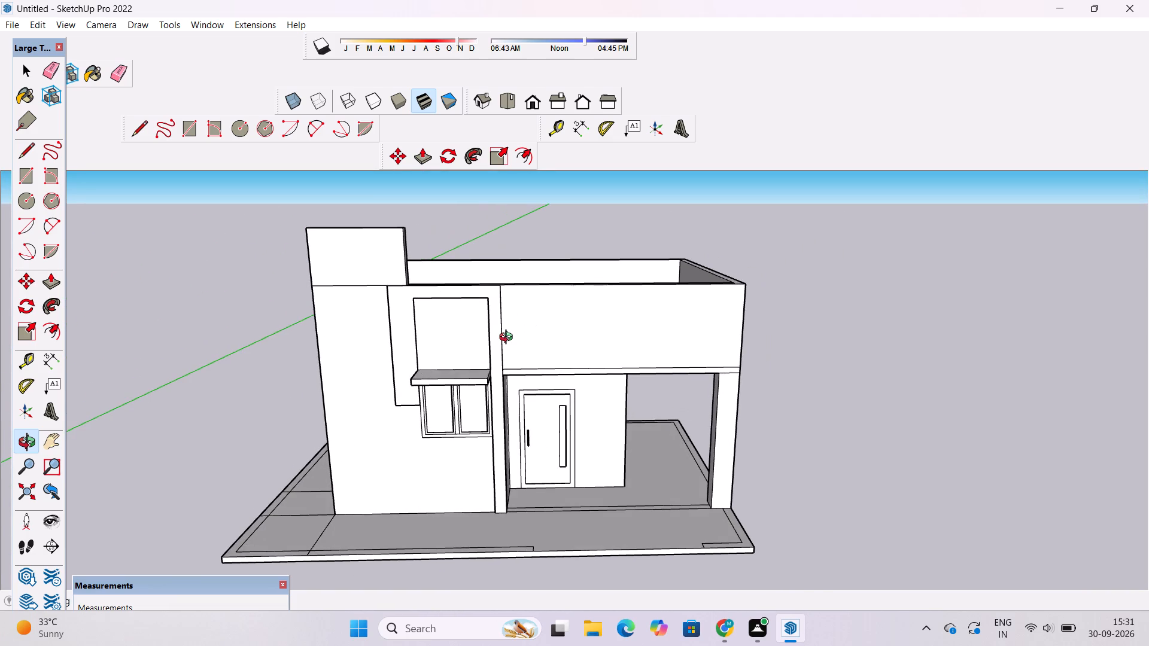
{"action": "scroll", "coordinate": [509, 339], "scroll_direction": "up", "scroll_amount": 3}
{"action": "scroll", "coordinate": [509, 339], "scroll_direction": "down", "scroll_amount": 2}
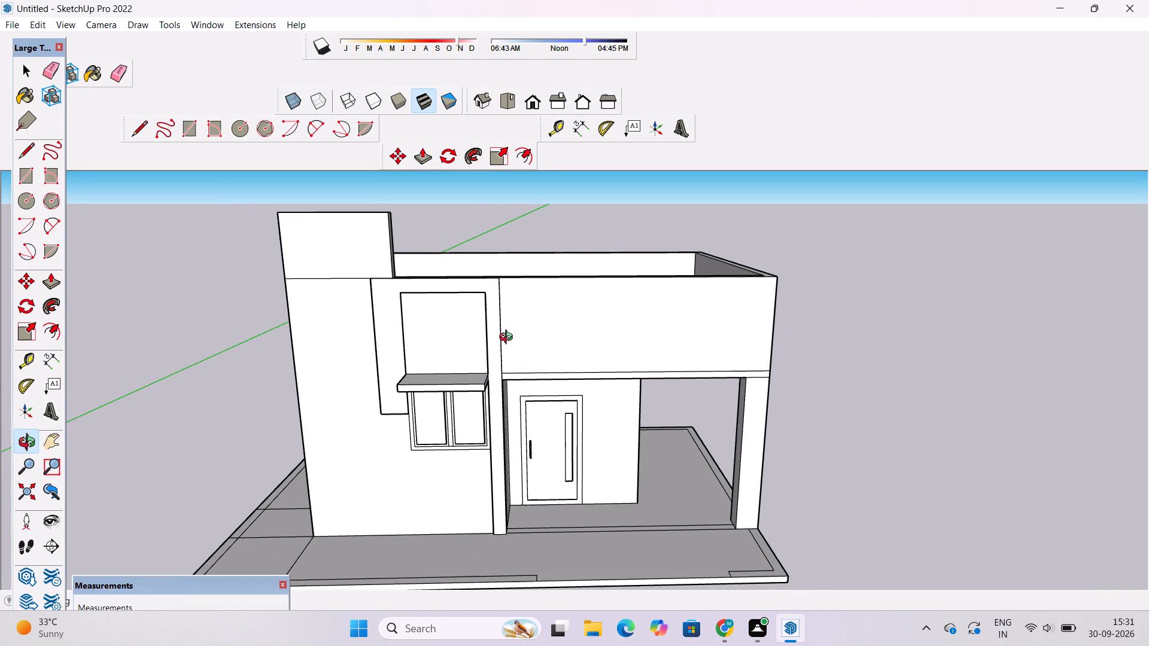
{"action": "scroll", "coordinate": [509, 339], "scroll_direction": "down", "scroll_amount": 1}
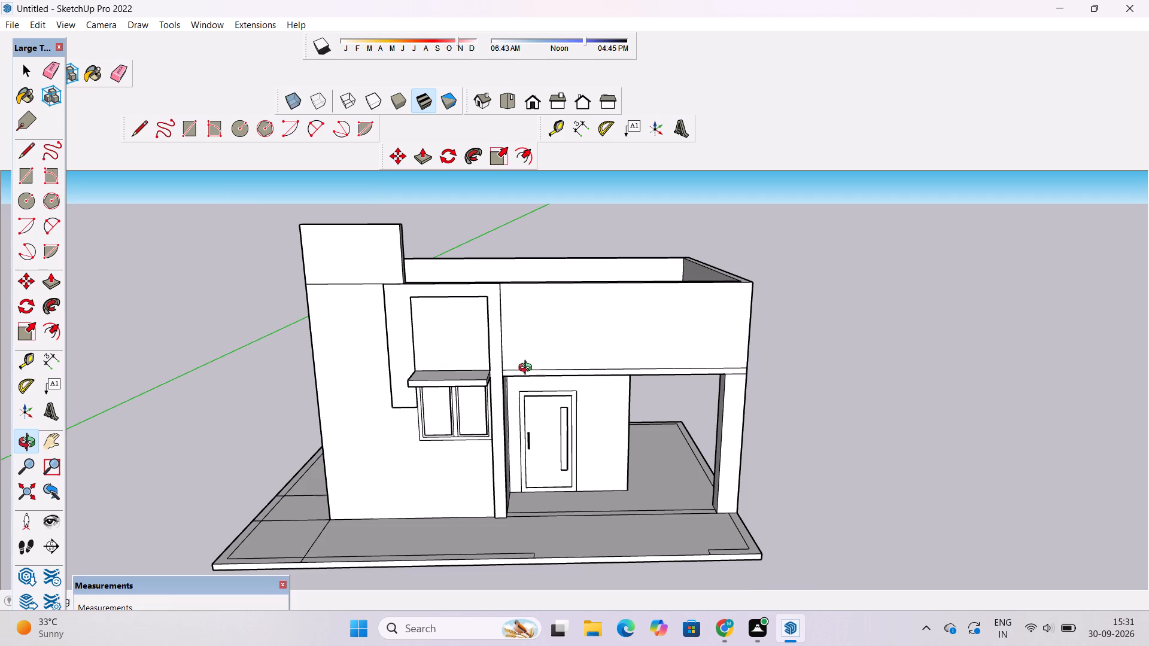
{"action": "left_click_drag", "start_coordinate": [530, 369], "coordinate": [519, 395], "text": "shift"}
{"action": "left_click_drag", "start_coordinate": [519, 401], "coordinate": [519, 355]}
Erase the stray short edges across the side of the pillar between window and porch, at the roof slab level.
{"action": "scroll", "coordinate": [512, 386], "scroll_direction": "up", "scroll_amount": 9}
{"action": "left_click_drag", "start_coordinate": [512, 386], "coordinate": [495, 342], "text": "shift"}
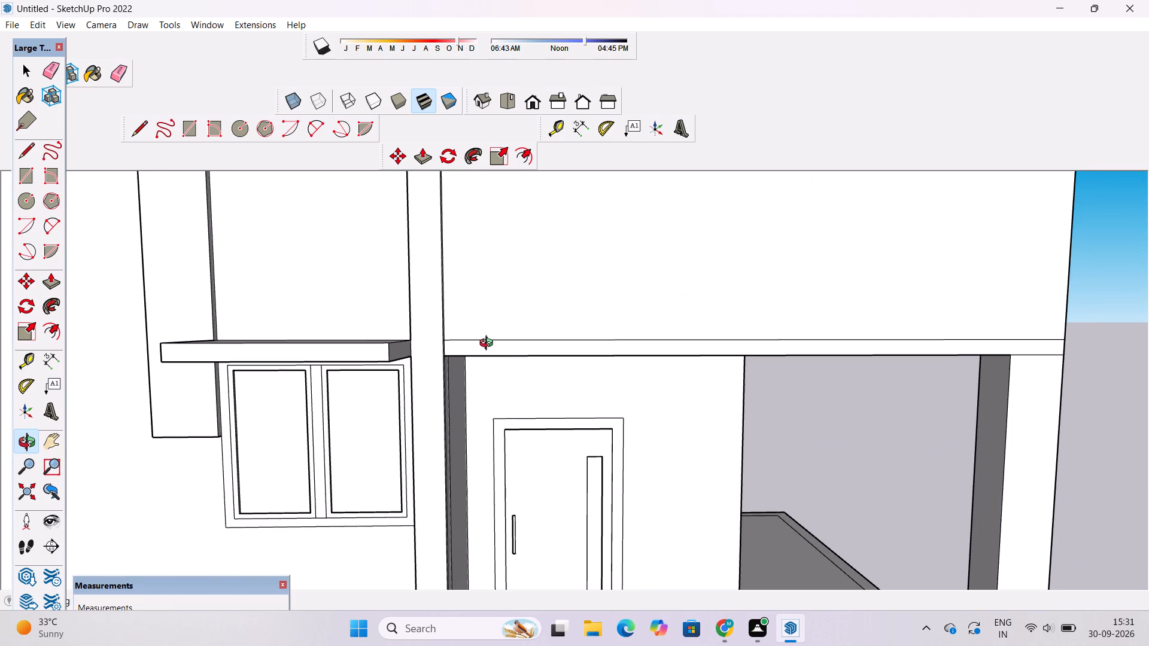
{"action": "scroll", "coordinate": [484, 358], "scroll_direction": "up", "scroll_amount": 3}
{"action": "left_click_drag", "start_coordinate": [484, 359], "coordinate": [440, 351]}
{"action": "scroll", "coordinate": [397, 343], "scroll_direction": "up", "scroll_amount": 3, "text": "shift"}
{"action": "left_click_drag", "start_coordinate": [399, 342], "coordinate": [338, 361]}
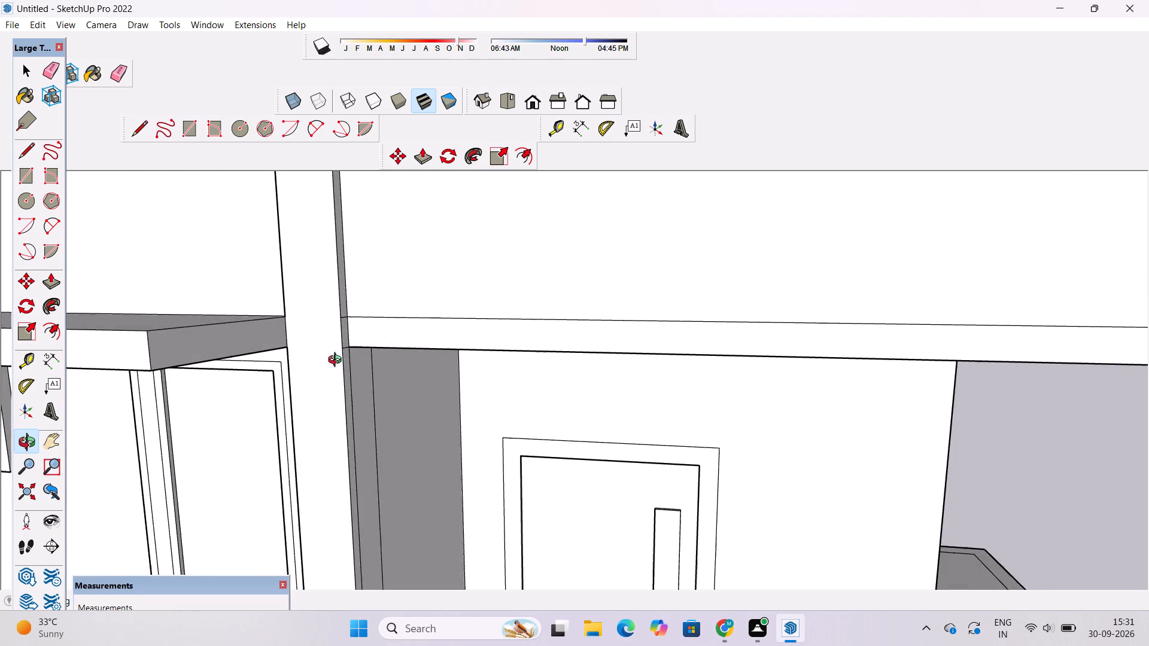
{"action": "scroll", "coordinate": [338, 361], "scroll_direction": "down", "scroll_amount": 5}
{"action": "left_click_drag", "start_coordinate": [345, 377], "coordinate": [303, 403]}
{"action": "left_click_drag", "start_coordinate": [303, 403], "coordinate": [263, 407]}
{"action": "scroll", "coordinate": [269, 401], "scroll_direction": "down", "scroll_amount": 6}
{"action": "left_click_drag", "start_coordinate": [294, 421], "coordinate": [309, 377], "text": "shift"}
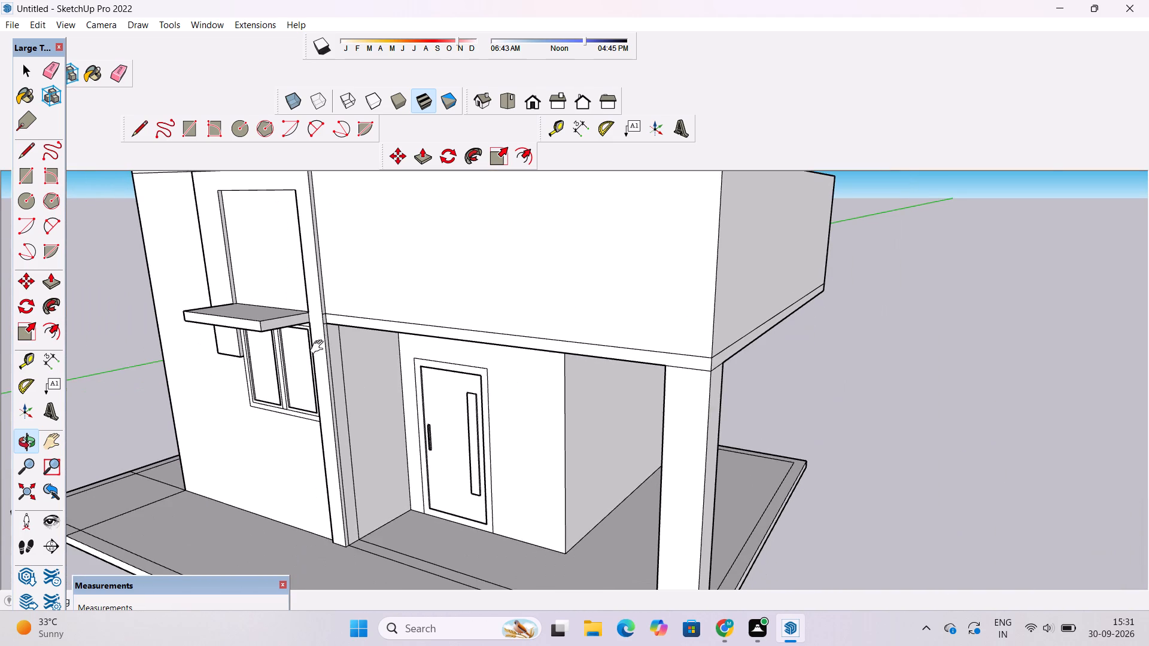
{"action": "scroll", "coordinate": [335, 308], "scroll_direction": "up", "scroll_amount": 20}
{"action": "key", "text": "e"}
{"action": "scroll", "coordinate": [311, 328], "scroll_direction": "up", "scroll_amount": 5}
{"action": "left_click_drag", "start_coordinate": [311, 328], "coordinate": [320, 470]}
{"action": "scroll", "coordinate": [396, 214], "scroll_direction": "down", "scroll_amount": 7}
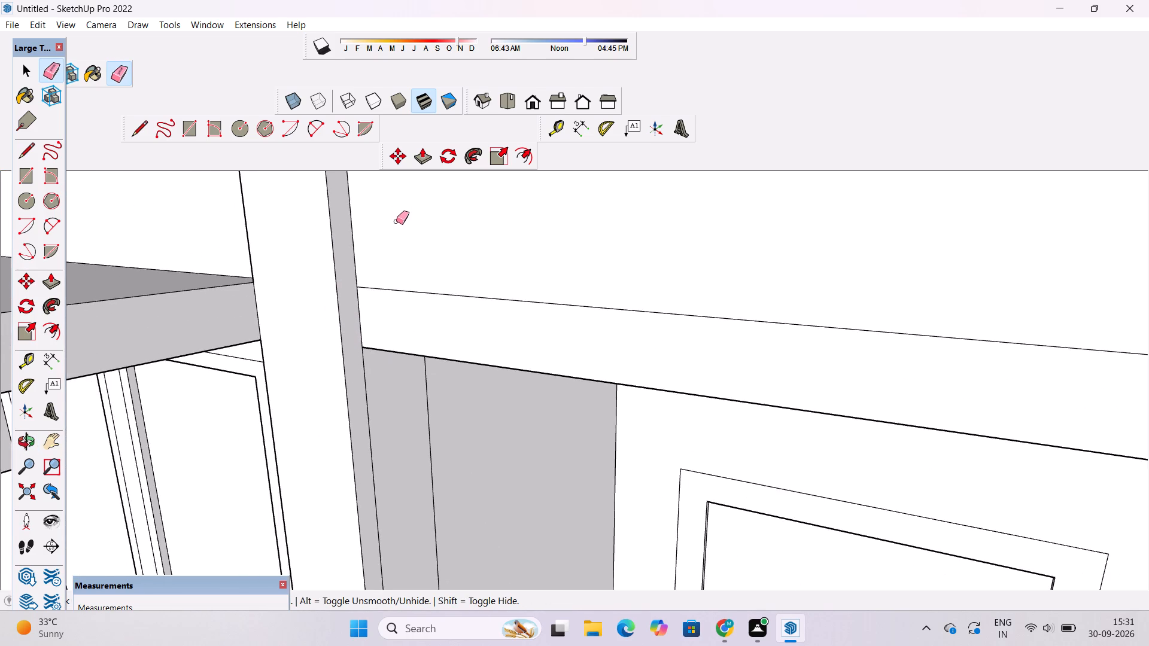
Erase the two vertical lines on the porch's inner side wall so it merges with the pillar's side face.
{"action": "scroll", "coordinate": [396, 221], "scroll_direction": "down", "scroll_amount": 6}
{"action": "scroll", "coordinate": [396, 222], "scroll_direction": "down", "scroll_amount": 18}
{"action": "scroll", "coordinate": [416, 316], "scroll_direction": "up", "scroll_amount": 8}
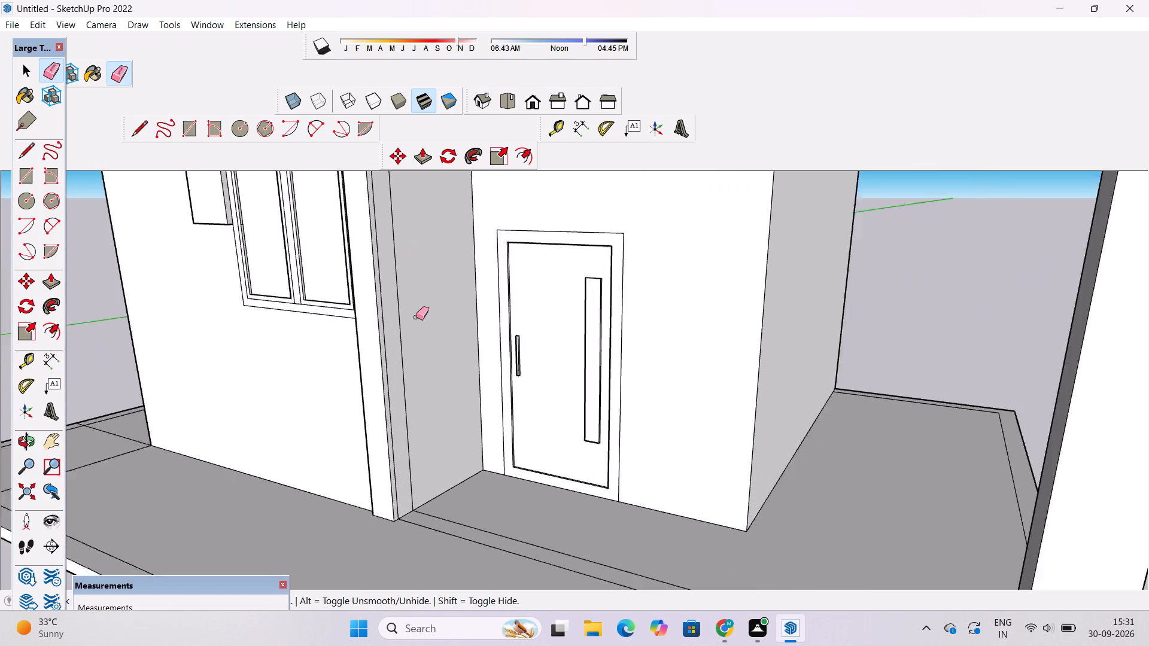
{"action": "scroll", "coordinate": [416, 317], "scroll_direction": "up", "scroll_amount": 2}
{"action": "left_click_drag", "start_coordinate": [414, 312], "coordinate": [375, 379]}
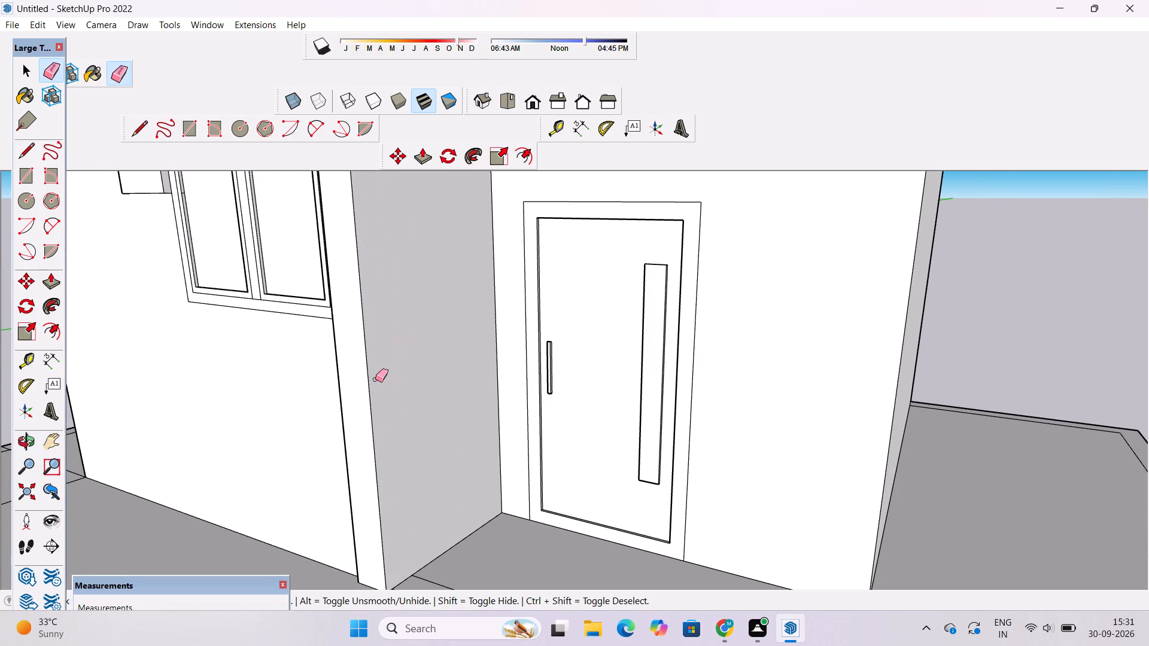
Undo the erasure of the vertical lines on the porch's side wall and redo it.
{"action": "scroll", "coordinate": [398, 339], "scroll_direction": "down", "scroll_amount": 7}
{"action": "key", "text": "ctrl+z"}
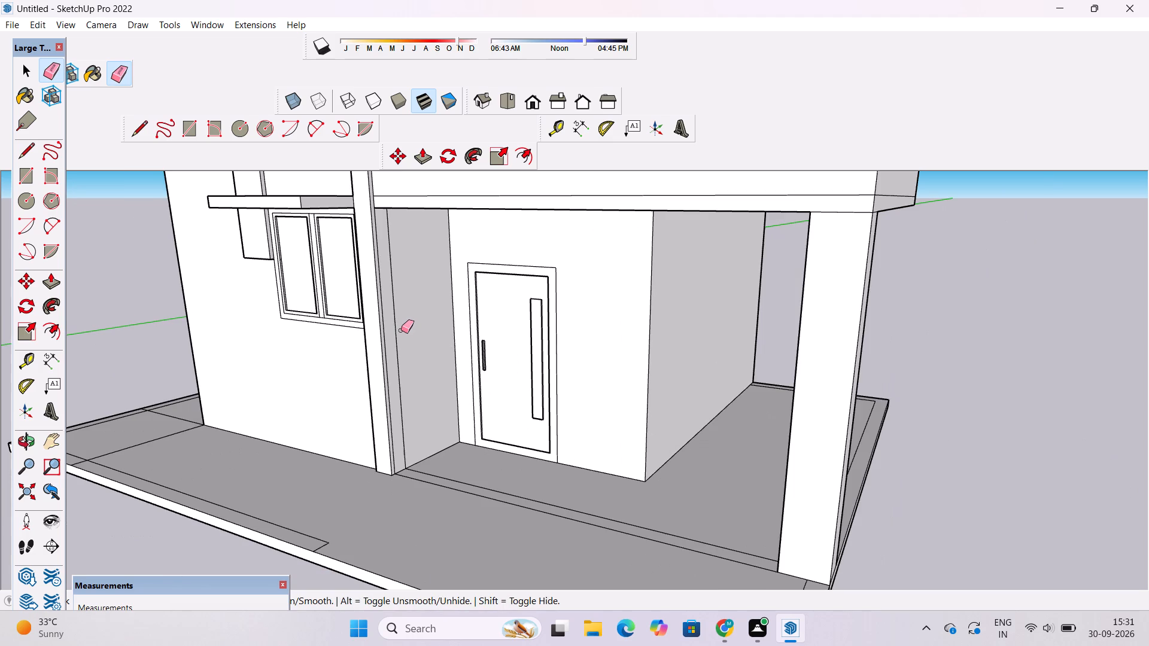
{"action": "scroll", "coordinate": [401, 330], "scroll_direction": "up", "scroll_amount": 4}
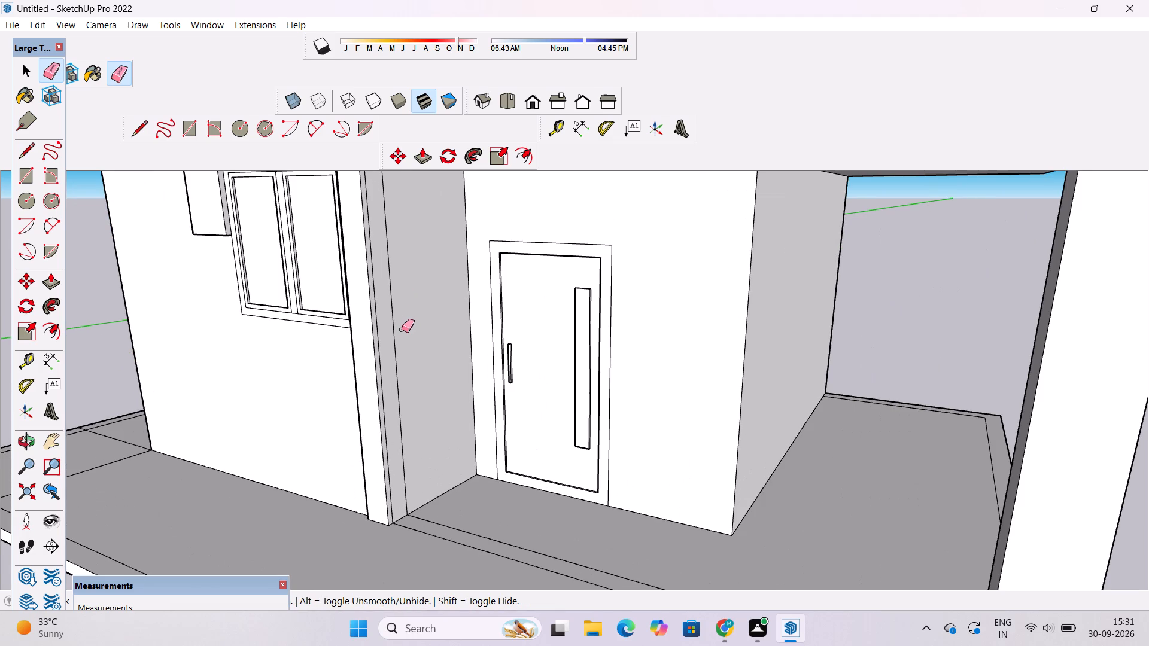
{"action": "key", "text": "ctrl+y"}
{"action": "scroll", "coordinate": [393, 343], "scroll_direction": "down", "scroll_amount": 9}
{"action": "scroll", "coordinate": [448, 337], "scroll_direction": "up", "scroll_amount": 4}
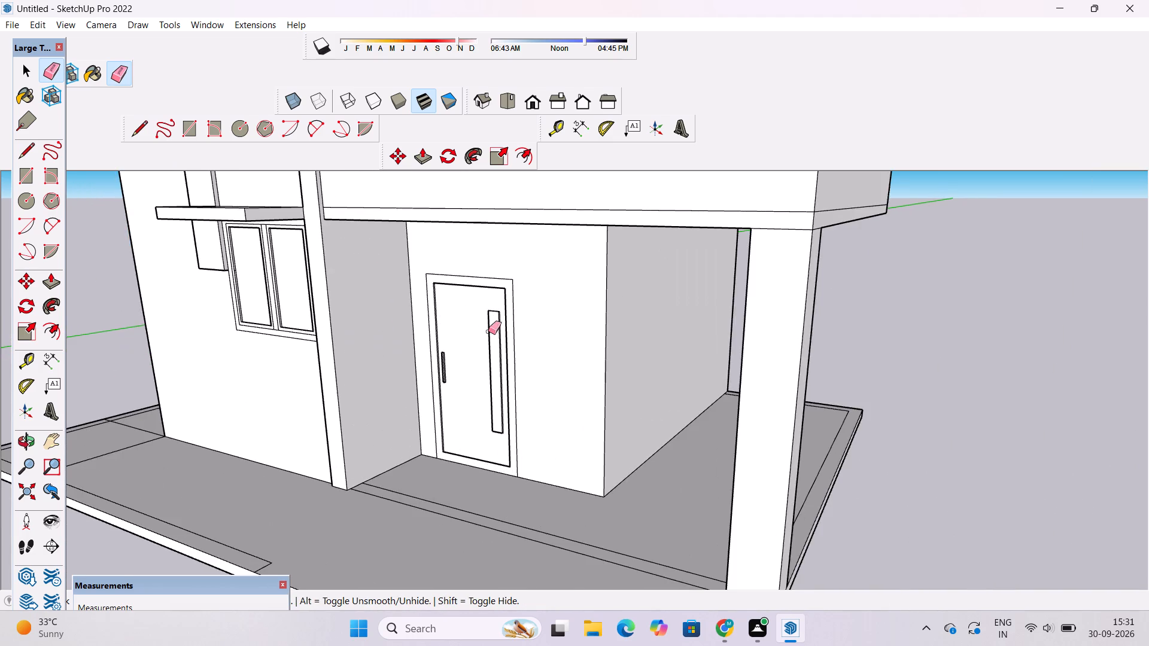
Push/Pull the roof slab's front edge band above the porch outward by 2'.
{"action": "key", "text": "o"}
{"action": "left_click_drag", "start_coordinate": [509, 340], "coordinate": [599, 355]}
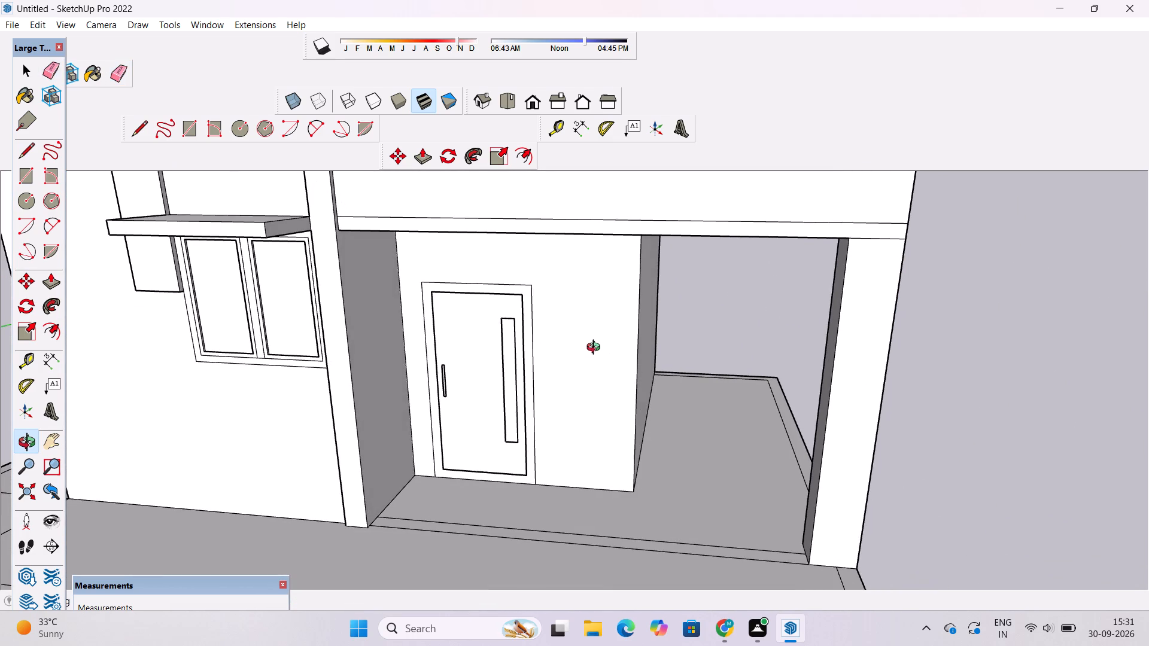
{"action": "scroll", "coordinate": [596, 349], "scroll_direction": "down", "scroll_amount": 9}
{"action": "scroll", "coordinate": [596, 349], "scroll_direction": "up", "scroll_amount": 3}
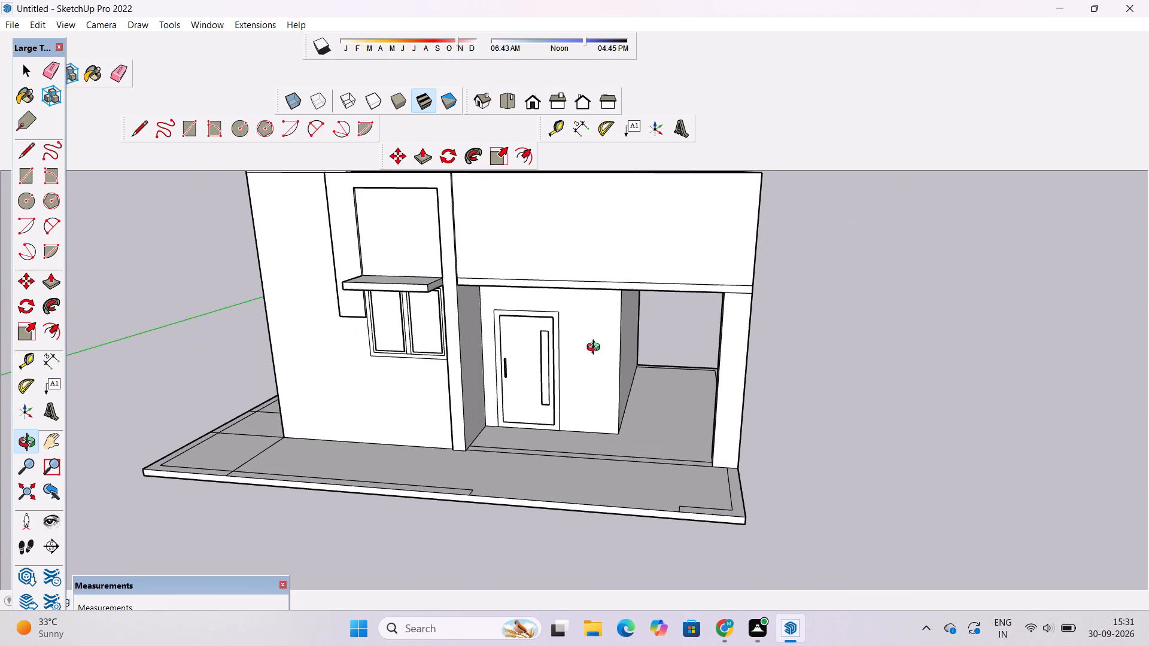
{"action": "left_click_drag", "start_coordinate": [603, 341], "coordinate": [613, 406], "text": "shift"}
{"action": "left_click_drag", "start_coordinate": [608, 396], "coordinate": [594, 374]}
{"action": "left_click_drag", "start_coordinate": [723, 342], "coordinate": [453, 401]}
{"action": "scroll", "coordinate": [507, 404], "scroll_direction": "up", "scroll_amount": 5}
{"action": "left_click_drag", "start_coordinate": [536, 418], "coordinate": [502, 409]}
{"action": "scroll", "coordinate": [500, 406], "scroll_direction": "down", "scroll_amount": 3}
{"action": "left_click_drag", "start_coordinate": [538, 395], "coordinate": [584, 397], "text": "shift"}
{"action": "scroll", "coordinate": [603, 385], "scroll_direction": "up", "scroll_amount": 3}
{"action": "key", "text": "p"}
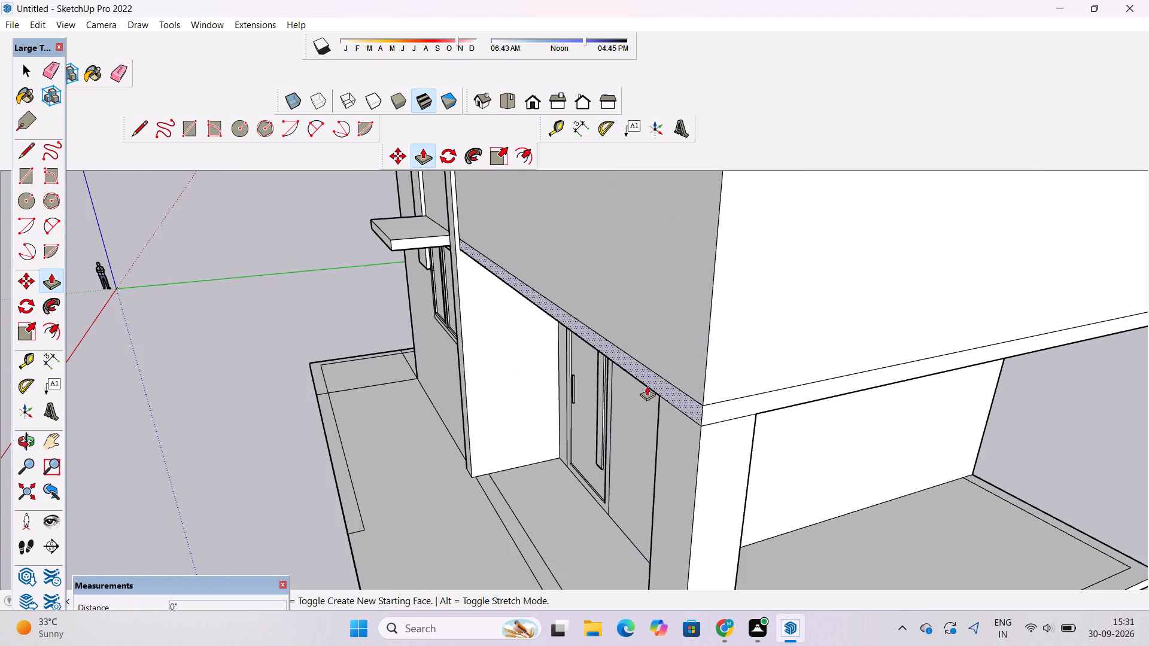
{"action": "left_click", "coordinate": [673, 391]}
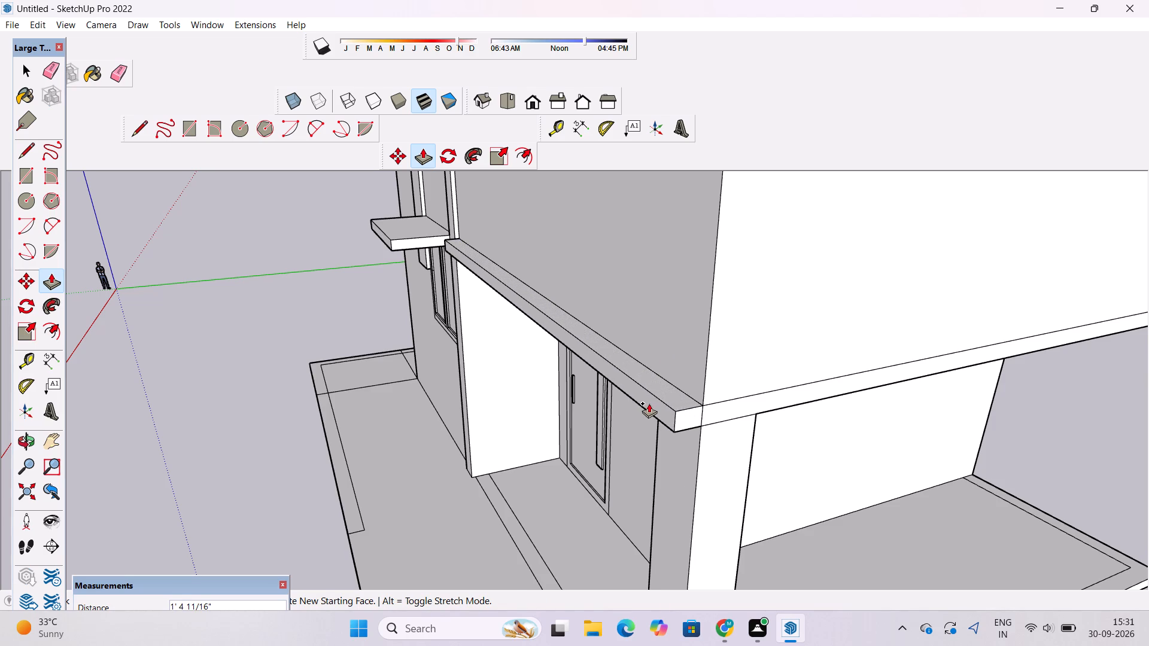
{"action": "scroll", "coordinate": [649, 403], "scroll_direction": "up", "scroll_amount": 2}
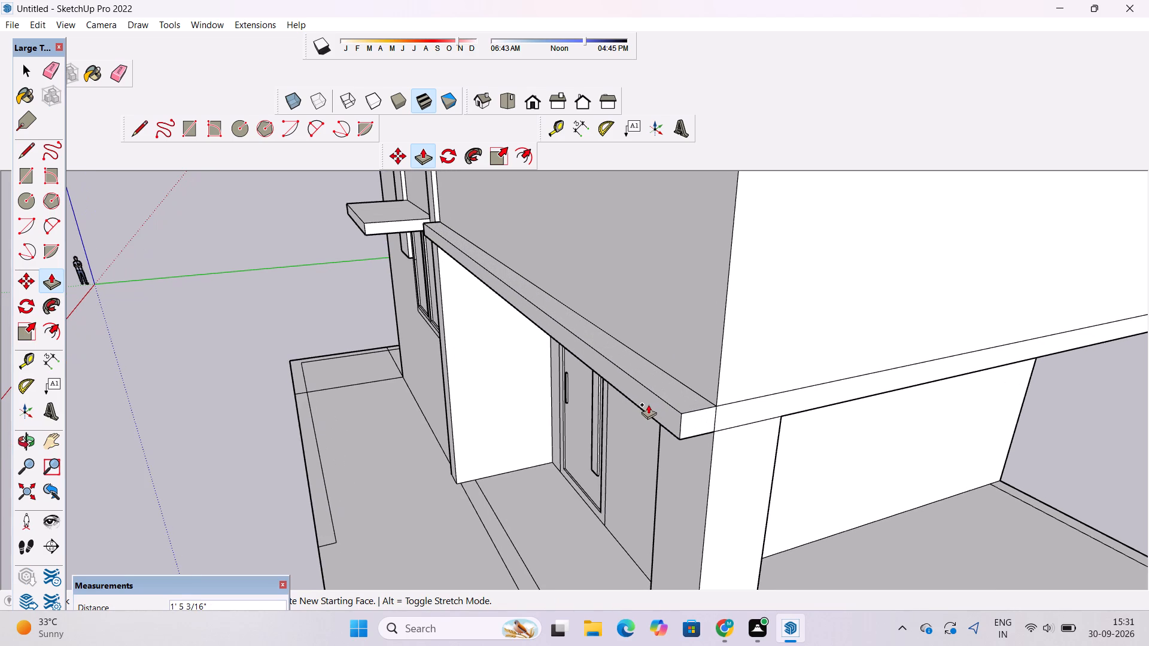
{"action": "type", "text": "2'"}
{"action": "key", "text": "Return"}
Erase the stray edge on the underside of the projecting slab beside the porch's corner pillar.
{"action": "key", "text": "o"}
{"action": "scroll", "coordinate": [639, 407], "scroll_direction": "down", "scroll_amount": 5}
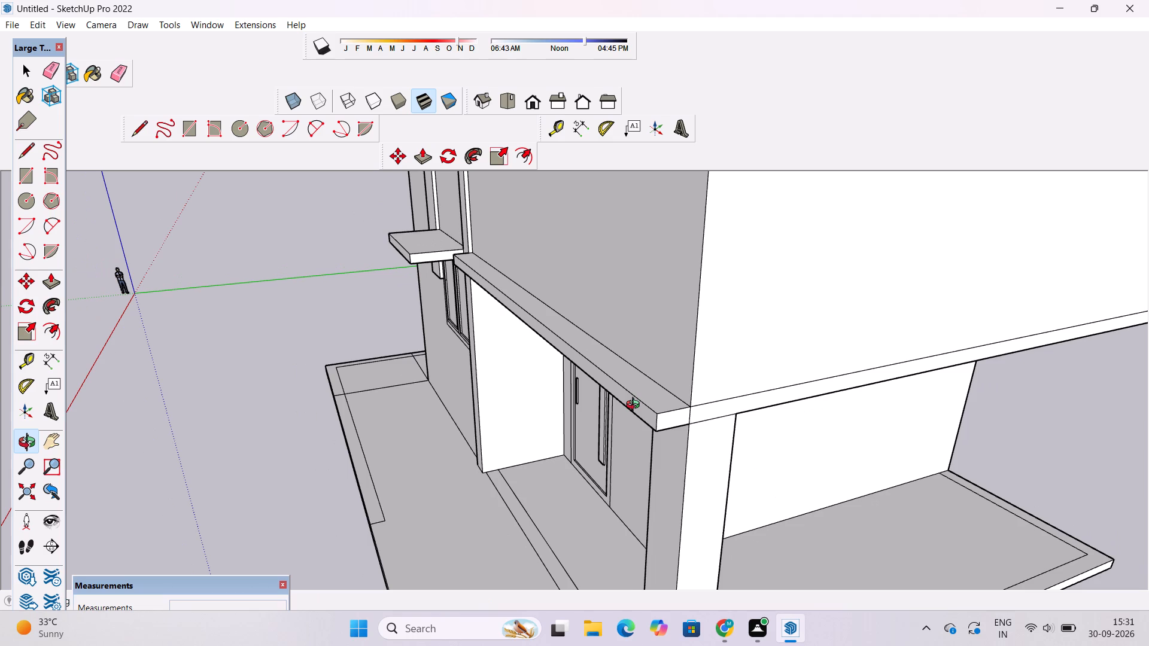
{"action": "left_click_drag", "start_coordinate": [605, 436], "coordinate": [697, 339]}
{"action": "left_click_drag", "start_coordinate": [694, 339], "coordinate": [569, 419], "text": "shift"}
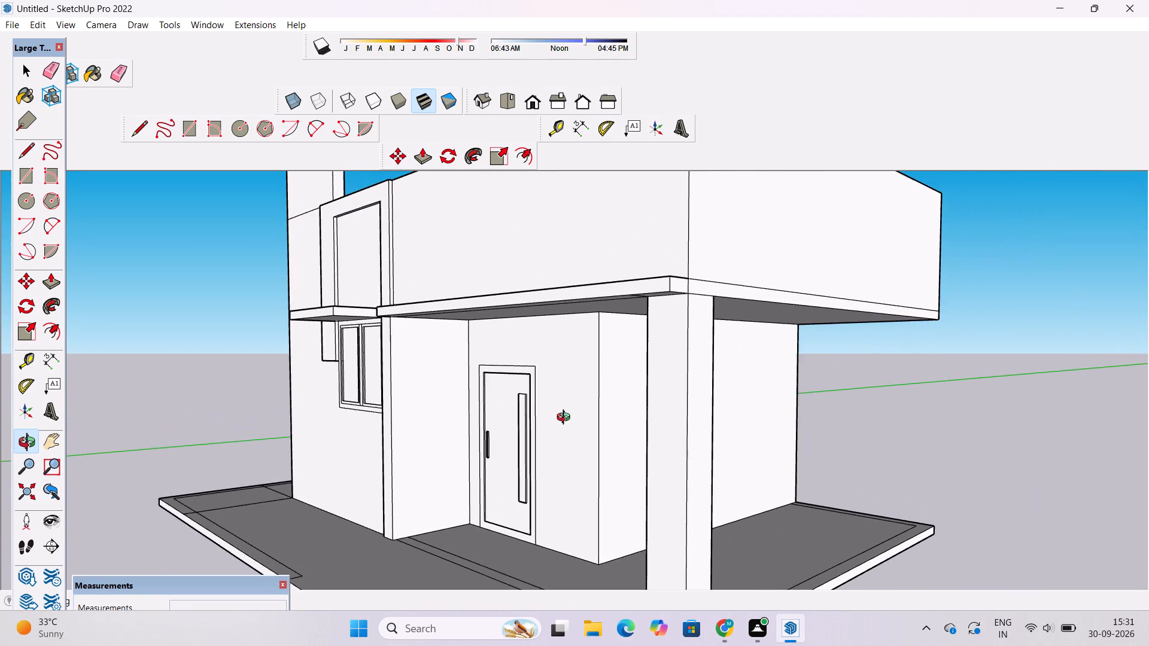
{"action": "left_click_drag", "start_coordinate": [564, 416], "coordinate": [510, 304]}
{"action": "left_click_drag", "start_coordinate": [510, 304], "coordinate": [501, 456], "text": "shift"}
{"action": "scroll", "coordinate": [513, 354], "scroll_direction": "up", "scroll_amount": 2}
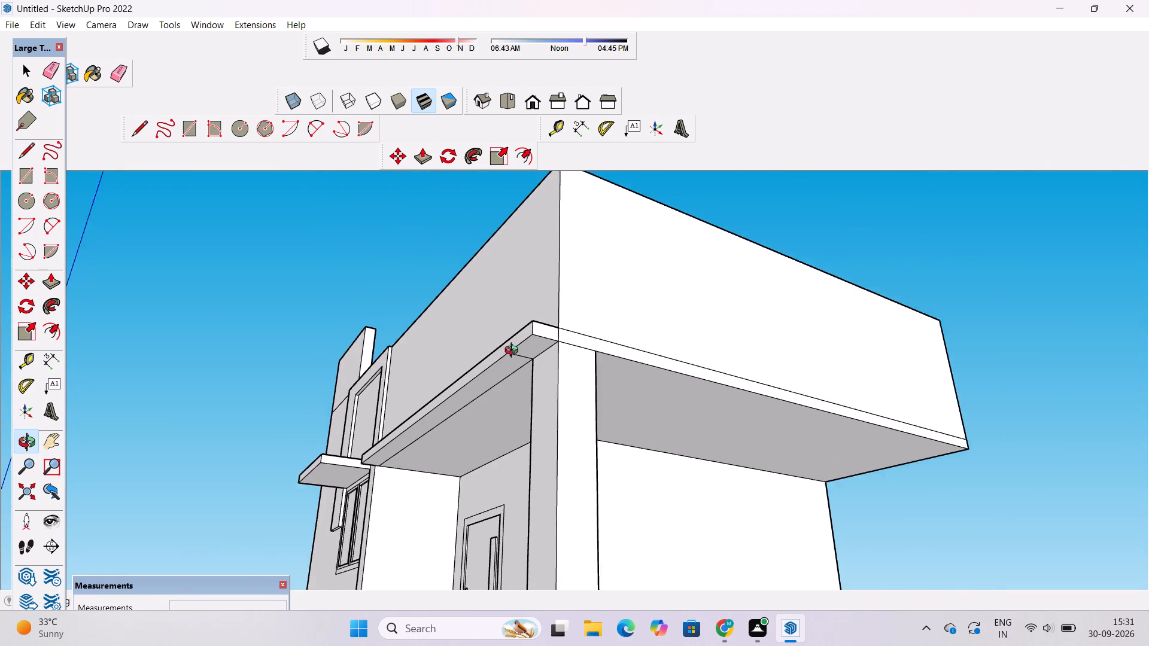
{"action": "scroll", "coordinate": [514, 352], "scroll_direction": "up", "scroll_amount": 7}
{"action": "key", "text": "e"}
{"action": "scroll", "coordinate": [523, 352], "scroll_direction": "up", "scroll_amount": 3}
{"action": "left_click_drag", "start_coordinate": [523, 352], "coordinate": [515, 379]}
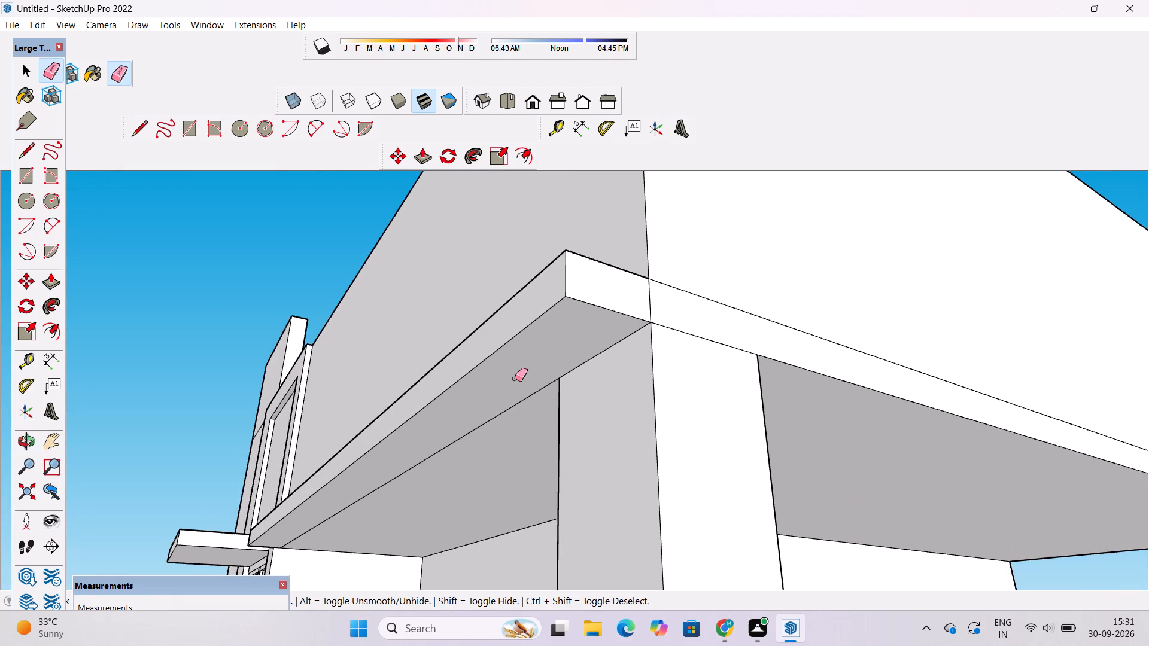
Examine the projecting slab above the porch from above and from the front.
{"action": "key", "text": "o"}
{"action": "scroll", "coordinate": [513, 380], "scroll_direction": "down", "scroll_amount": 5}
{"action": "left_click_drag", "start_coordinate": [479, 397], "coordinate": [586, 568]}
{"action": "scroll", "coordinate": [569, 489], "scroll_direction": "down", "scroll_amount": 2}
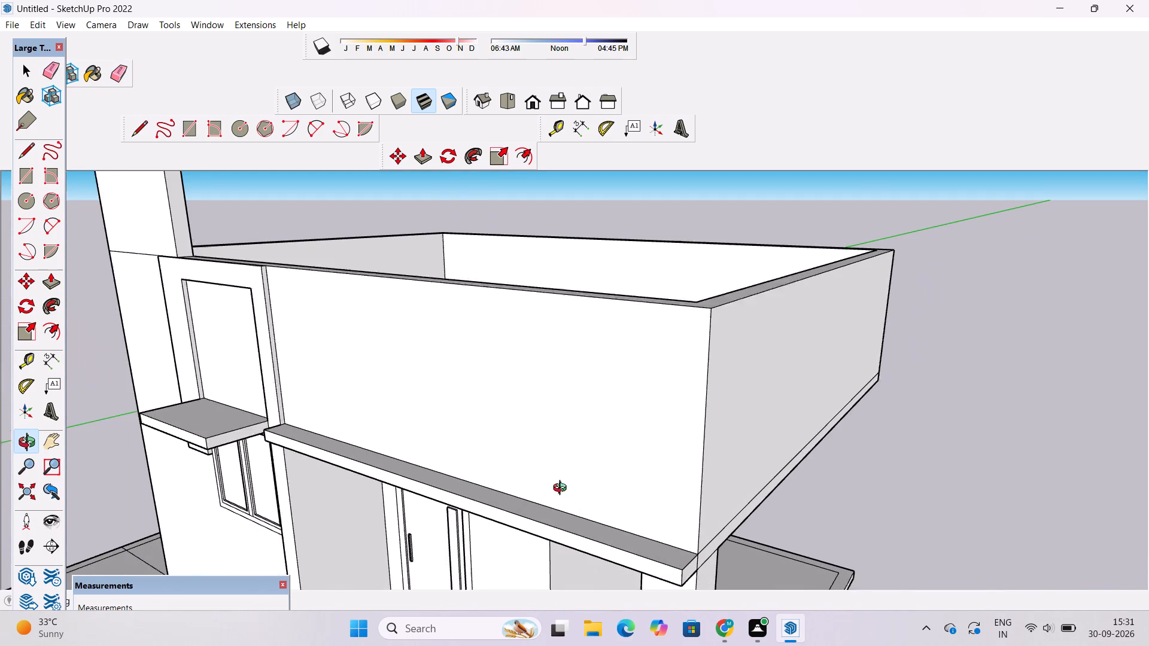
{"action": "scroll", "coordinate": [563, 489], "scroll_direction": "down", "scroll_amount": 2}
{"action": "left_click_drag", "start_coordinate": [445, 494], "coordinate": [597, 408]}
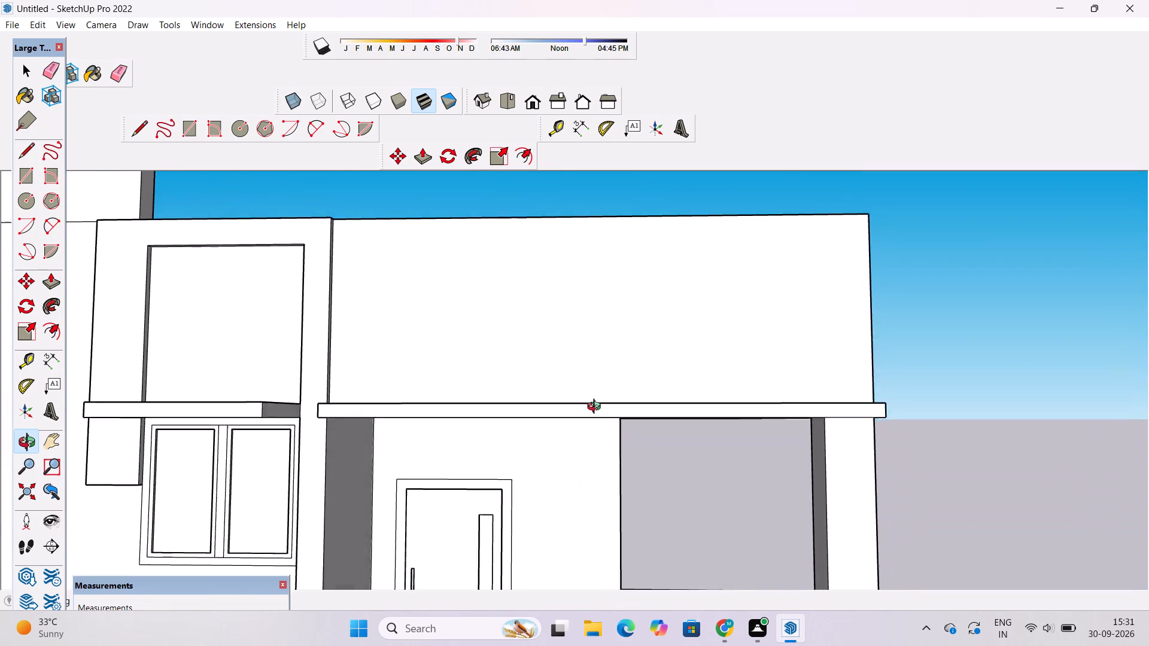
{"action": "left_click_drag", "start_coordinate": [597, 408], "coordinate": [588, 413]}
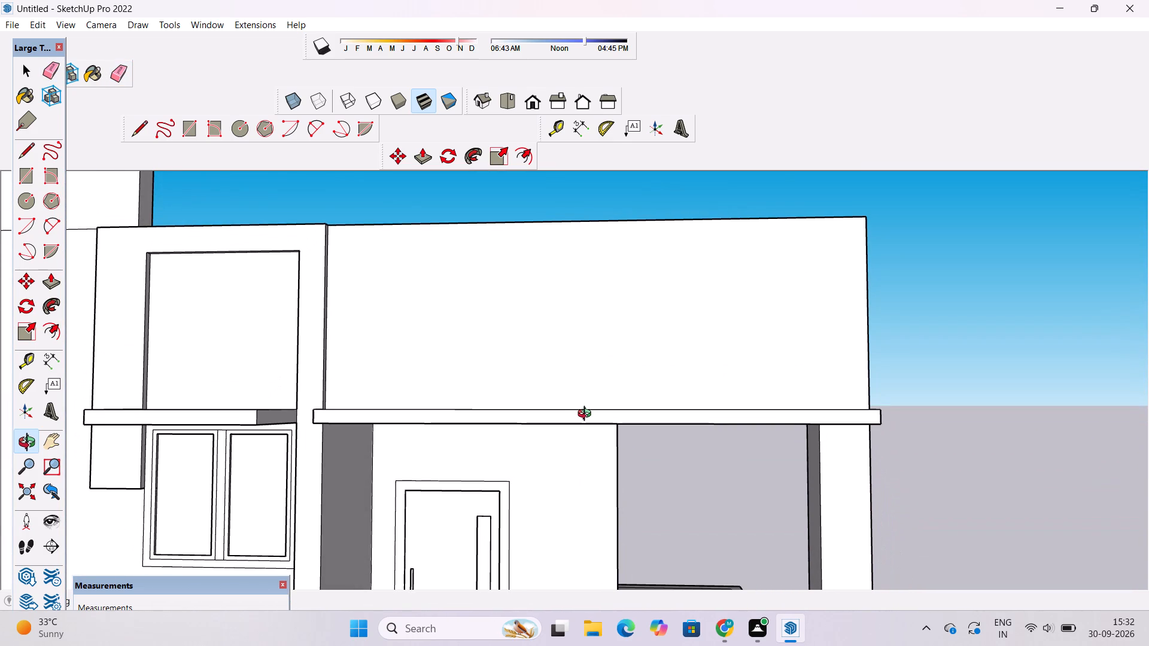
Examine the front wall above the porch and its projecting slab from above and from the front.
{"action": "scroll", "coordinate": [326, 403], "scroll_direction": "down", "scroll_amount": 3}
{"action": "left_click_drag", "start_coordinate": [329, 443], "coordinate": [390, 565]}
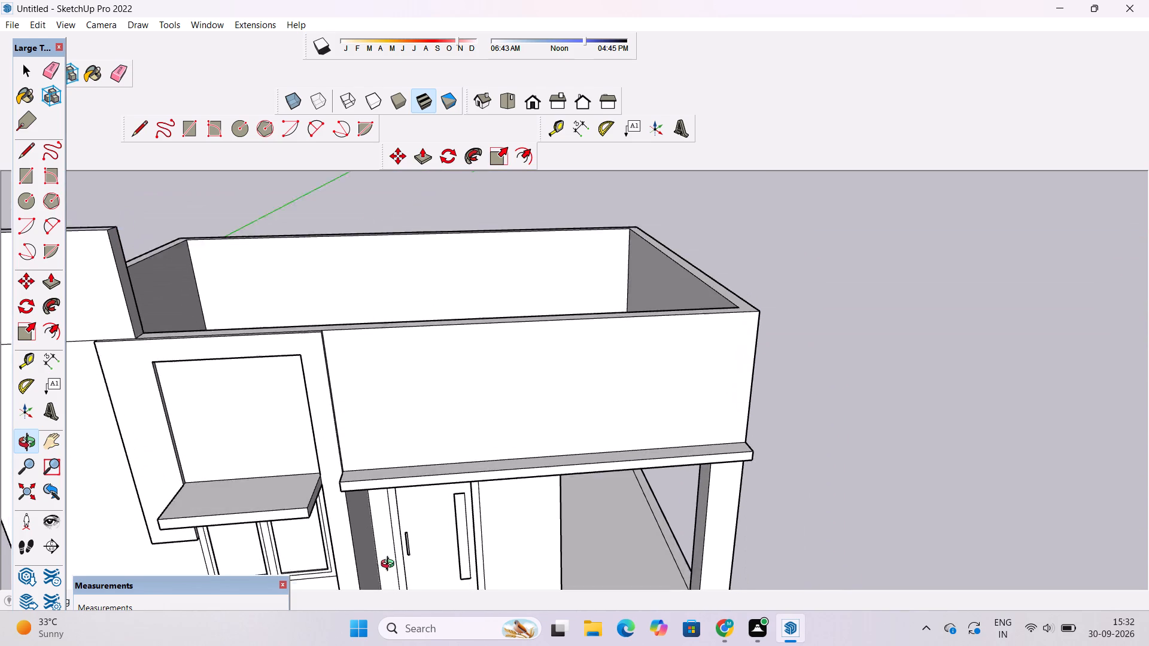
{"action": "left_click_drag", "start_coordinate": [390, 565], "coordinate": [390, 566]}
{"action": "left_click_drag", "start_coordinate": [415, 517], "coordinate": [392, 463]}
{"action": "scroll", "coordinate": [390, 463], "scroll_direction": "down", "scroll_amount": 2}
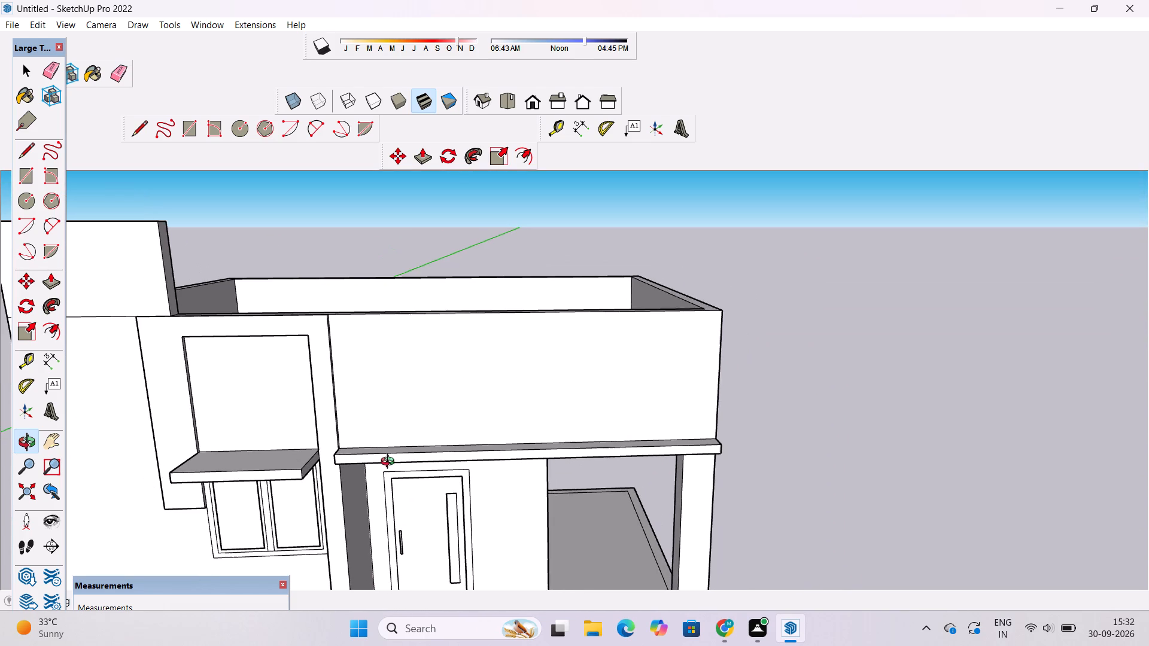
{"action": "left_click_drag", "start_coordinate": [390, 463], "coordinate": [342, 483], "text": "shift"}
{"action": "left_click_drag", "start_coordinate": [340, 487], "coordinate": [194, 440]}
{"action": "left_click_drag", "start_coordinate": [411, 433], "coordinate": [530, 419]}
{"action": "left_click_drag", "start_coordinate": [561, 410], "coordinate": [459, 428]}
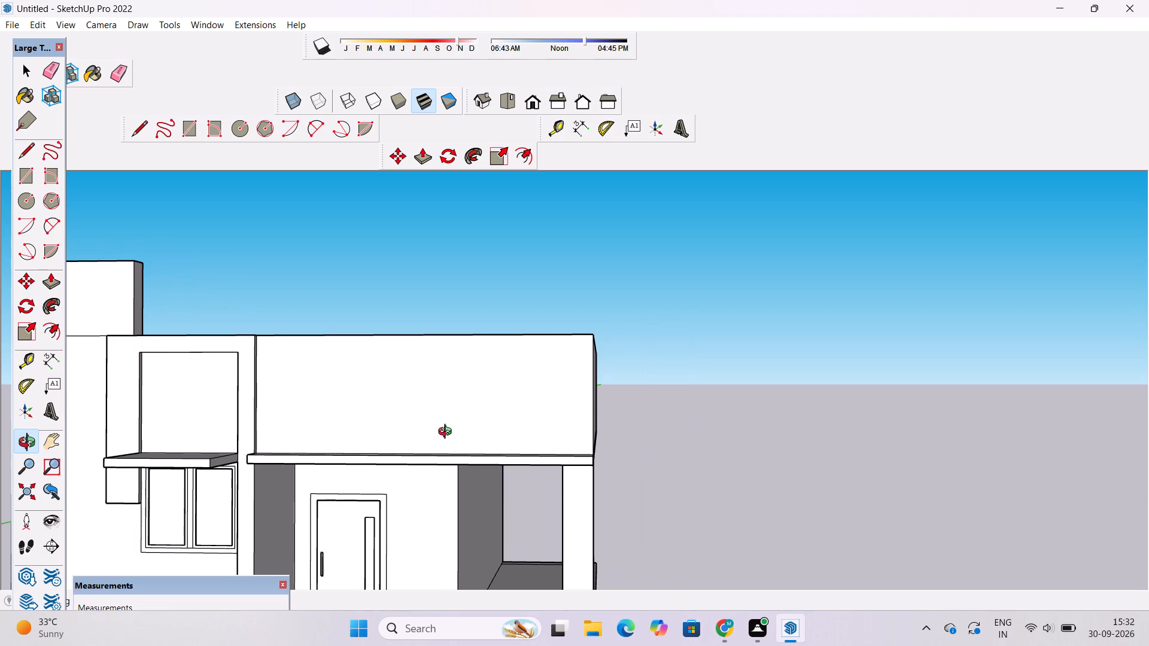
{"action": "left_click_drag", "start_coordinate": [448, 433], "coordinate": [449, 440]}
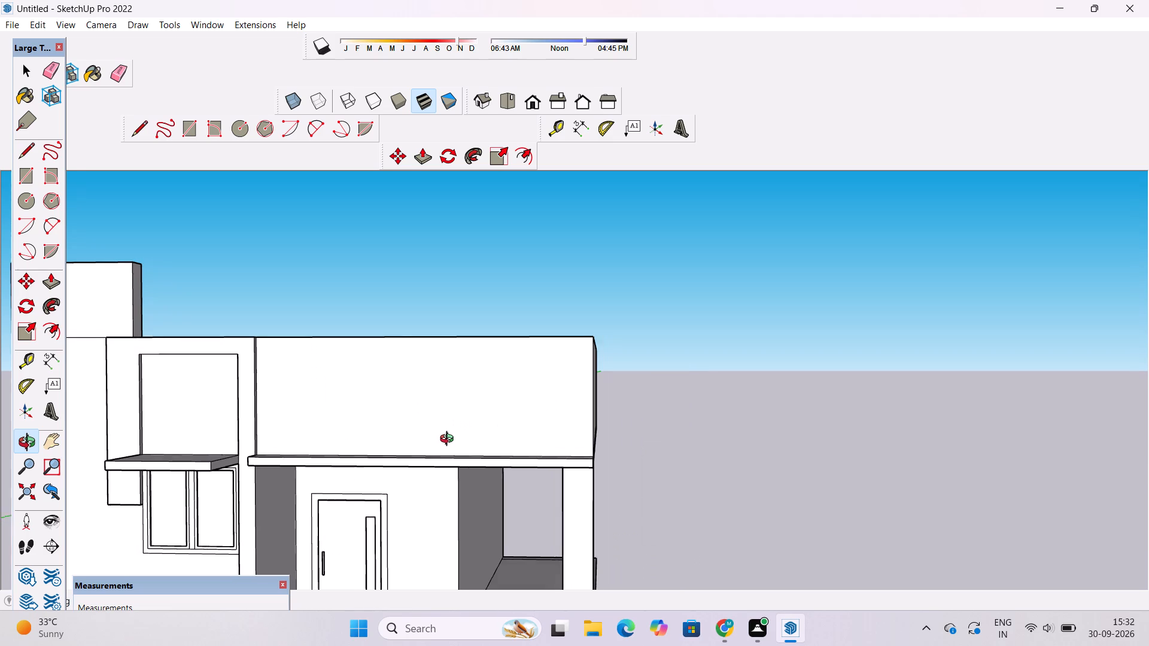
{"action": "left_click_drag", "start_coordinate": [449, 440], "coordinate": [460, 458]}
{"action": "left_click_drag", "start_coordinate": [461, 462], "coordinate": [461, 430], "text": "shift"}
{"action": "left_click_drag", "start_coordinate": [449, 432], "coordinate": [460, 464]}
{"action": "scroll", "coordinate": [385, 480], "scroll_direction": "up", "scroll_amount": 2}
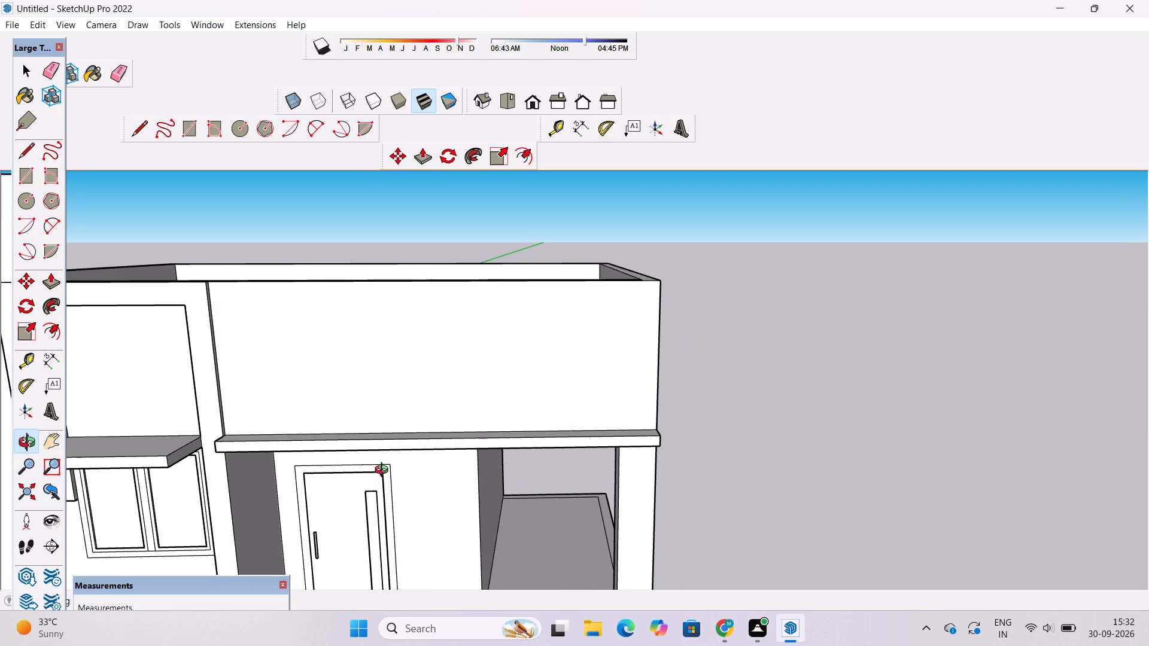
{"action": "scroll", "coordinate": [384, 471], "scroll_direction": "down", "scroll_amount": 4}
{"action": "scroll", "coordinate": [384, 471], "scroll_direction": "up", "scroll_amount": 1}
{"action": "left_click_drag", "start_coordinate": [370, 472], "coordinate": [419, 461], "text": "shift"}
{"action": "left_click_drag", "start_coordinate": [408, 470], "coordinate": [405, 407]}
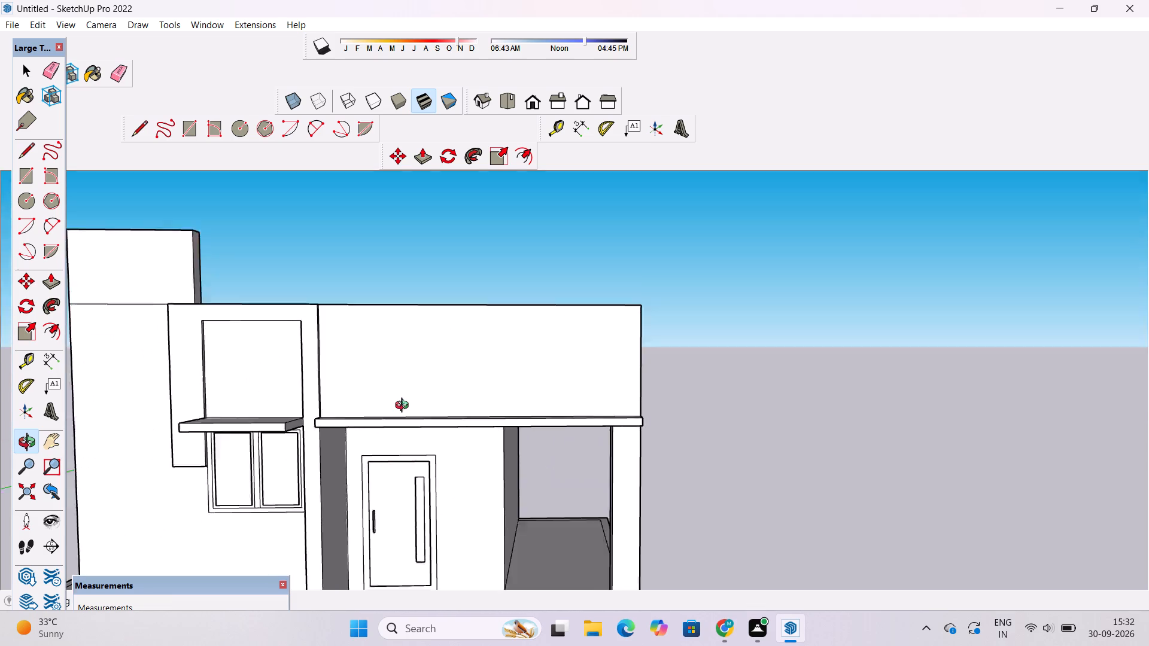
{"action": "left_click_drag", "start_coordinate": [405, 407], "coordinate": [405, 401]}
{"action": "left_click_drag", "start_coordinate": [405, 400], "coordinate": [381, 408], "text": "shift"}
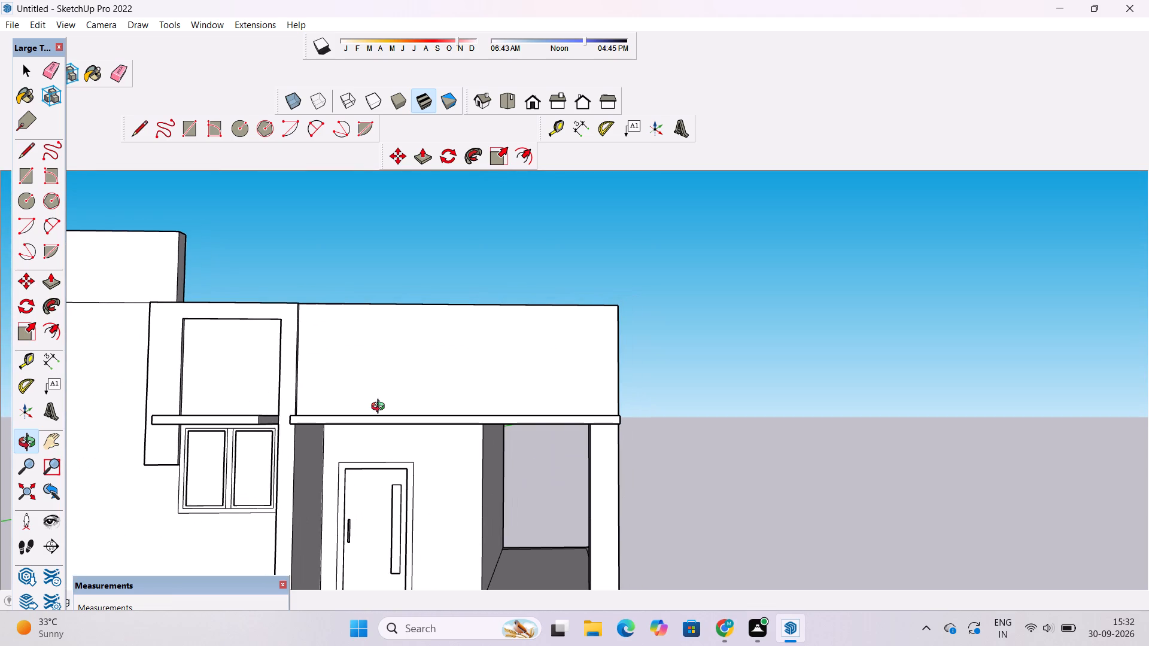
{"action": "scroll", "coordinate": [306, 299], "scroll_direction": "up", "scroll_amount": 8}
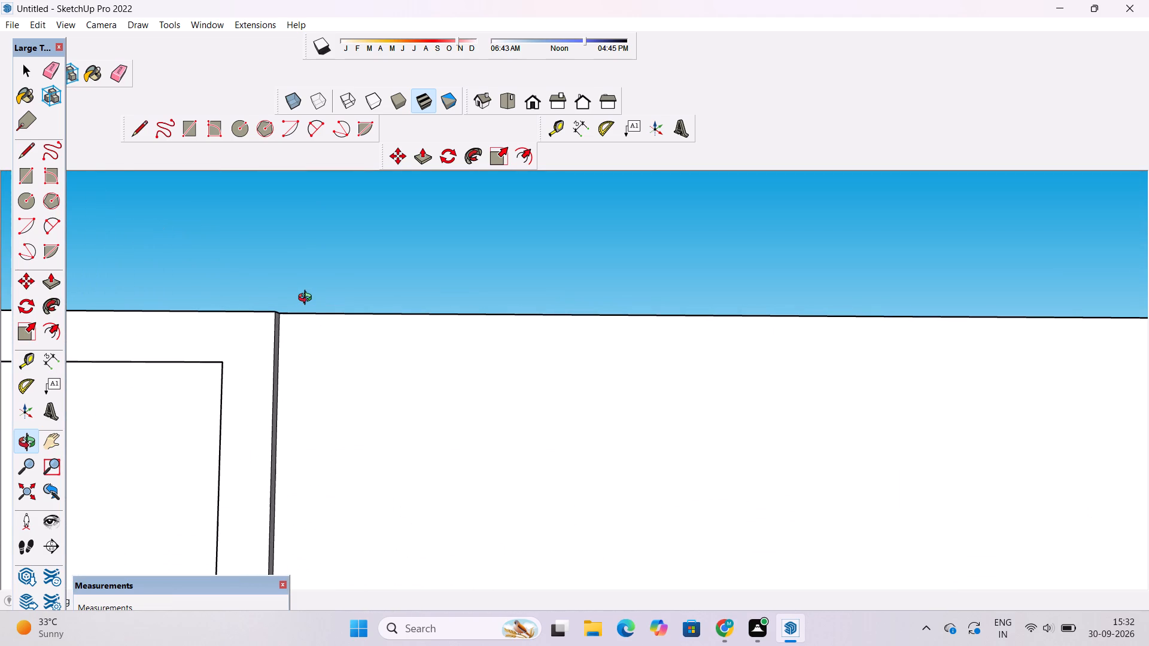
{"action": "scroll", "coordinate": [280, 304], "scroll_direction": "down", "scroll_amount": 4}
{"action": "left_click_drag", "start_coordinate": [352, 345], "coordinate": [352, 362]}
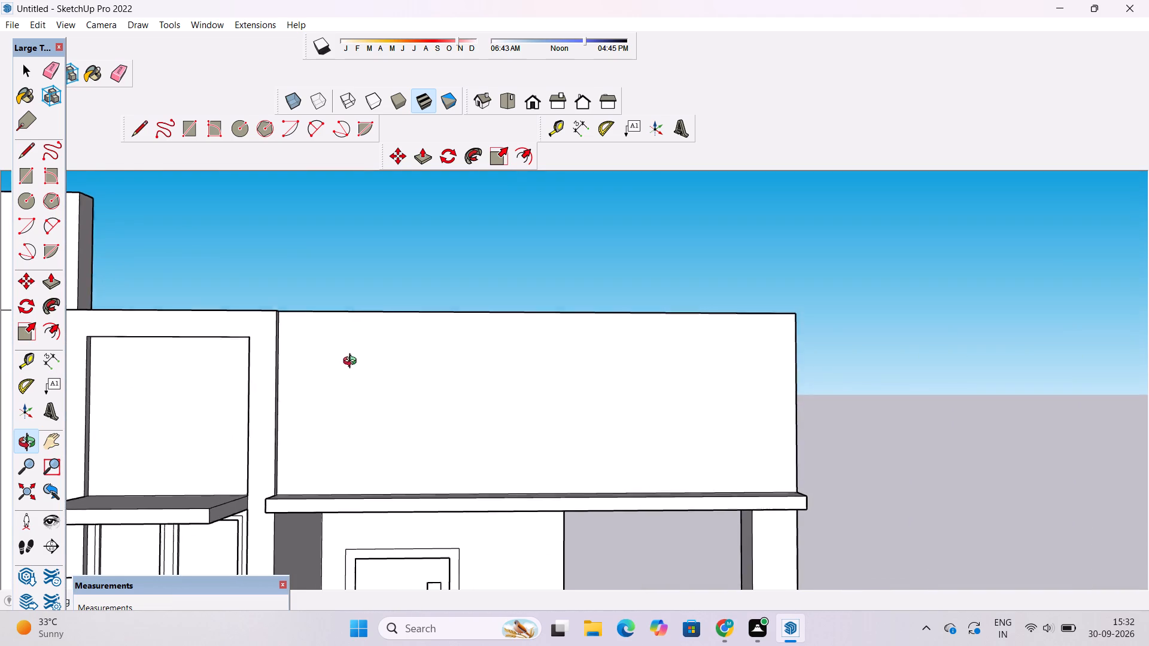
{"action": "left_click_drag", "start_coordinate": [352, 362], "coordinate": [355, 388]}
Place a horizontal guide on the front wall above the porch, 4' below its top edge.
{"action": "scroll", "coordinate": [355, 388], "scroll_direction": "up", "scroll_amount": 2}
{"action": "key", "text": "t"}
{"action": "scroll", "coordinate": [321, 362], "scroll_direction": "down", "scroll_amount": 4}
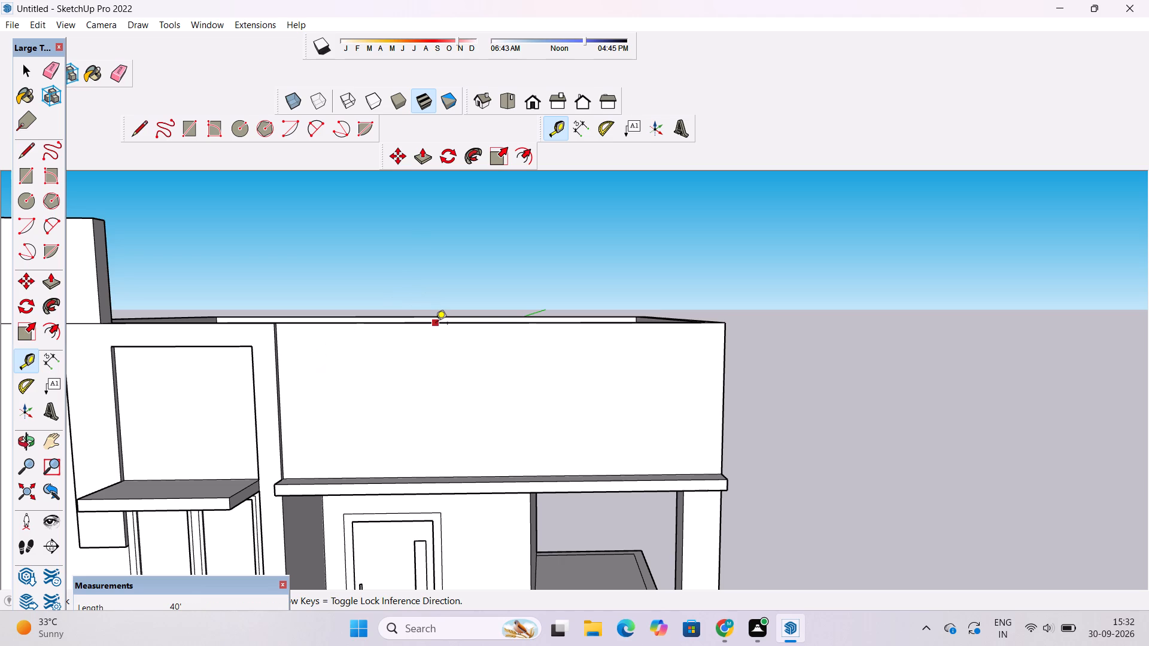
{"action": "left_click", "coordinate": [422, 321]}
{"action": "scroll", "coordinate": [411, 358], "scroll_direction": "up", "scroll_amount": 2}
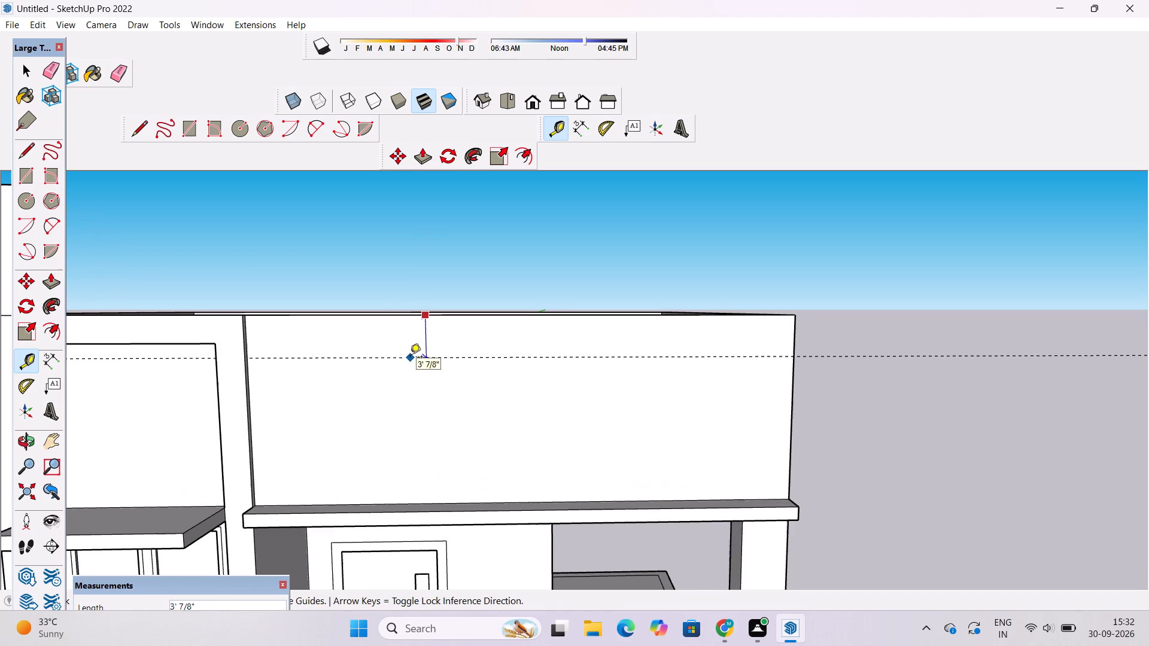
{"action": "scroll", "coordinate": [410, 358], "scroll_direction": "down", "scroll_amount": 6}
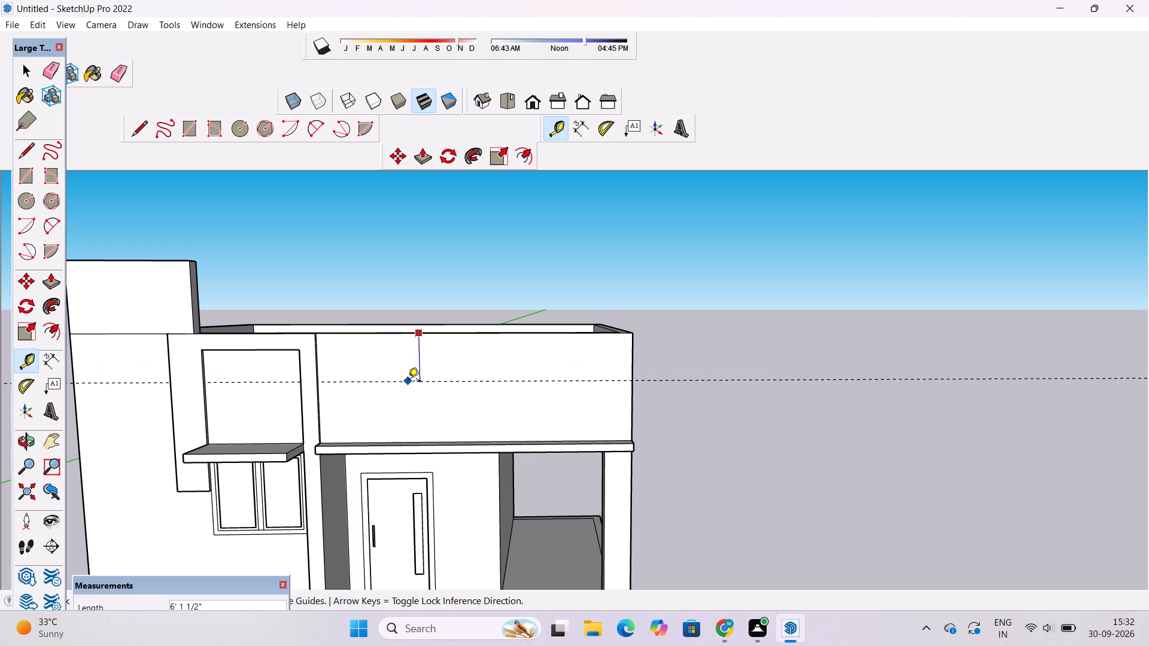
{"action": "type", "text": "4'"}
{"action": "key", "text": "Return"}
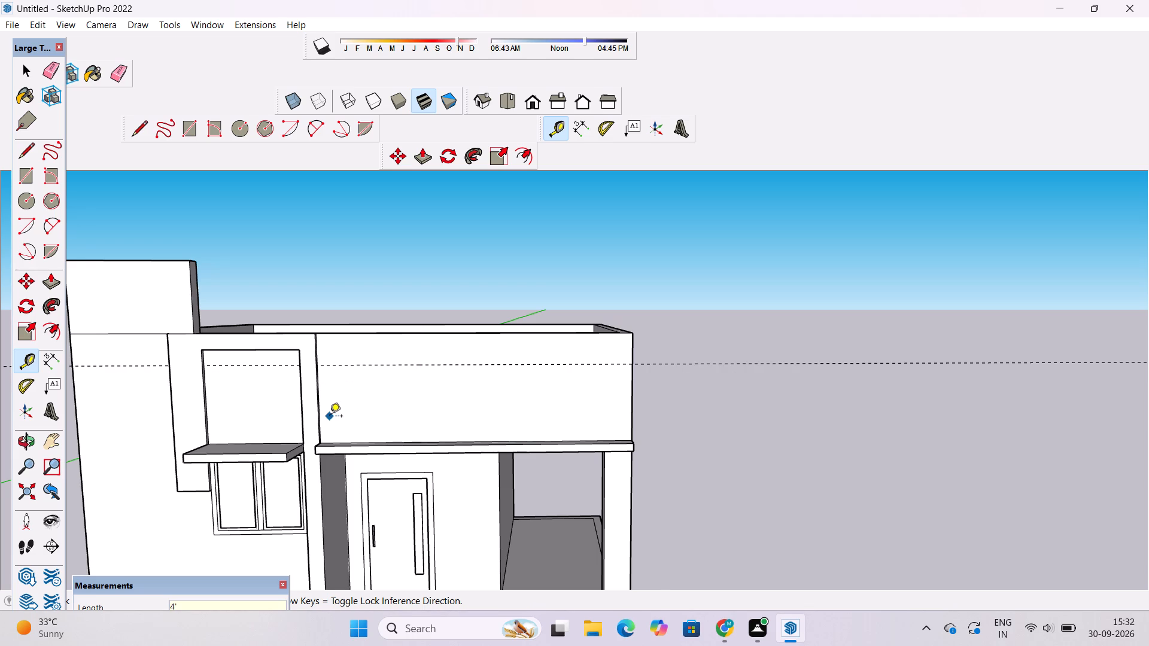
Place a vertical guide on the upper front wall, 3' in from its outer end edge above the corner pillar.
{"action": "scroll", "coordinate": [330, 417], "scroll_direction": "up", "scroll_amount": 2}
{"action": "scroll", "coordinate": [253, 385], "scroll_direction": "down", "scroll_amount": 3}
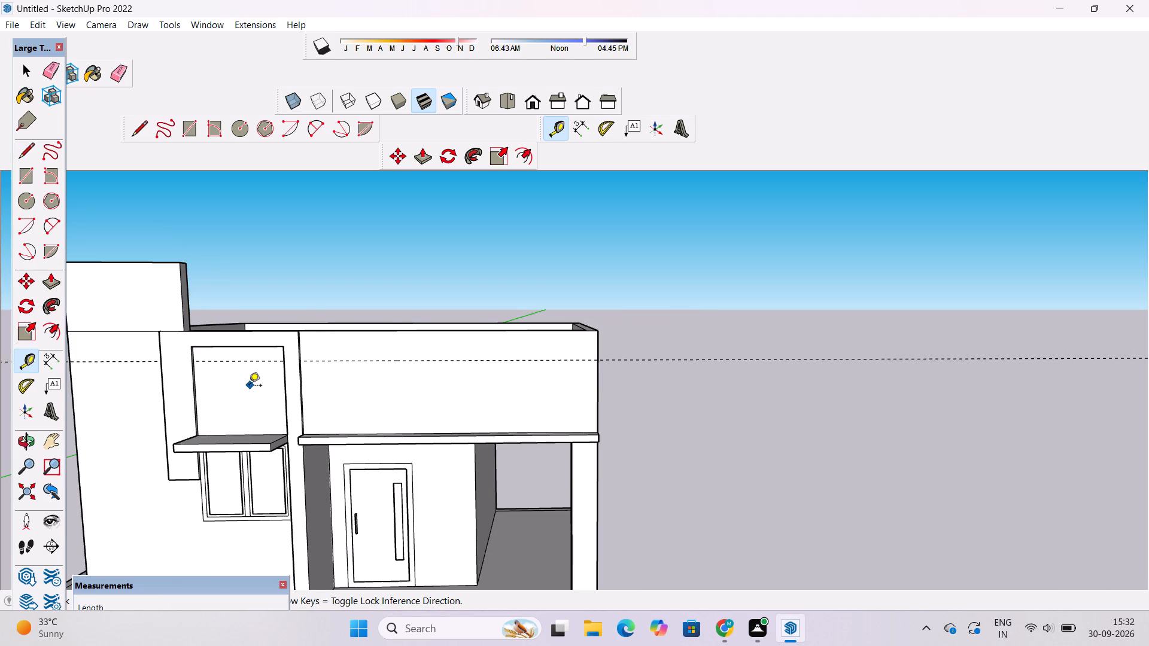
{"action": "scroll", "coordinate": [318, 389], "scroll_direction": "down", "scroll_amount": 2}
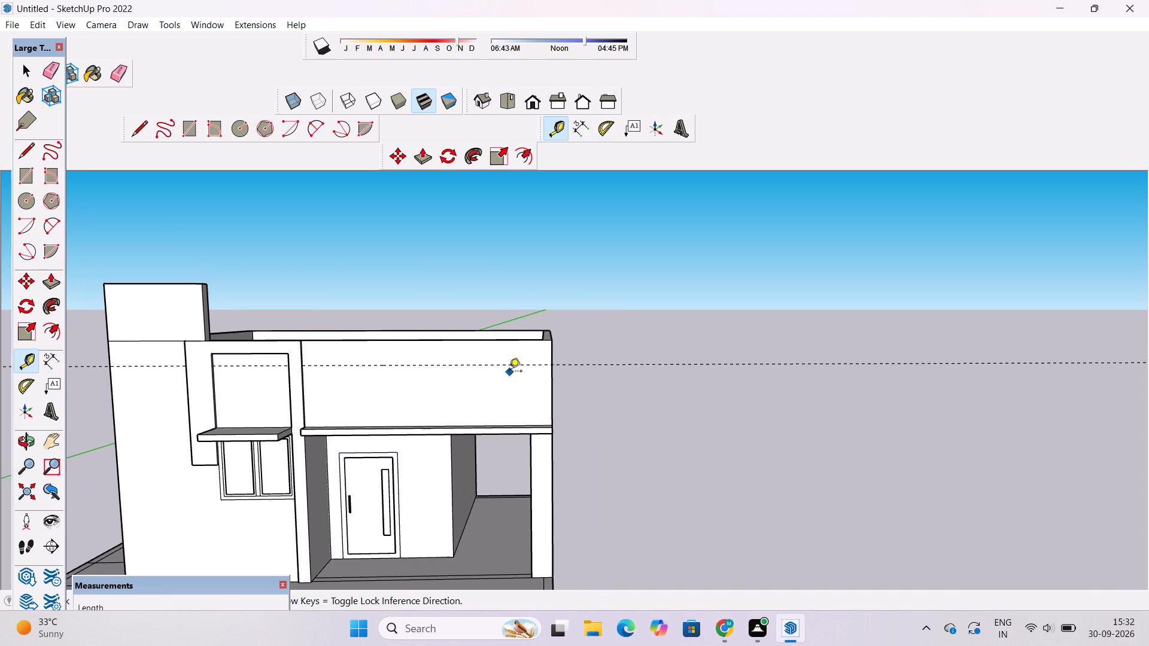
{"action": "scroll", "coordinate": [509, 371], "scroll_direction": "up", "scroll_amount": 5}
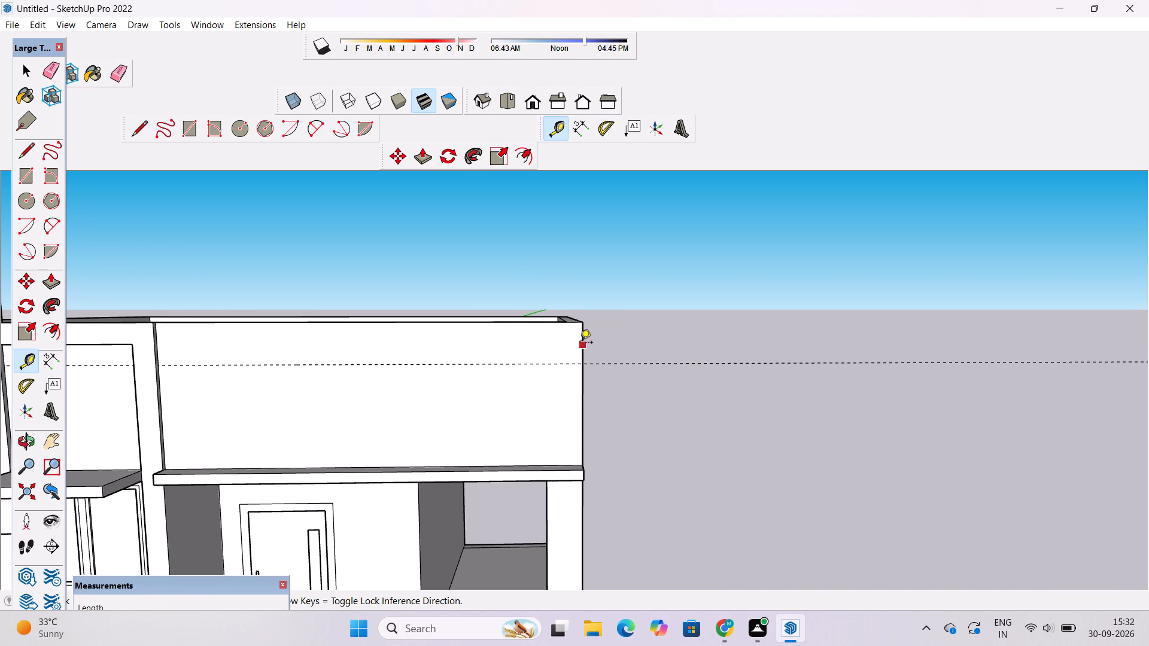
{"action": "left_click", "coordinate": [580, 343]}
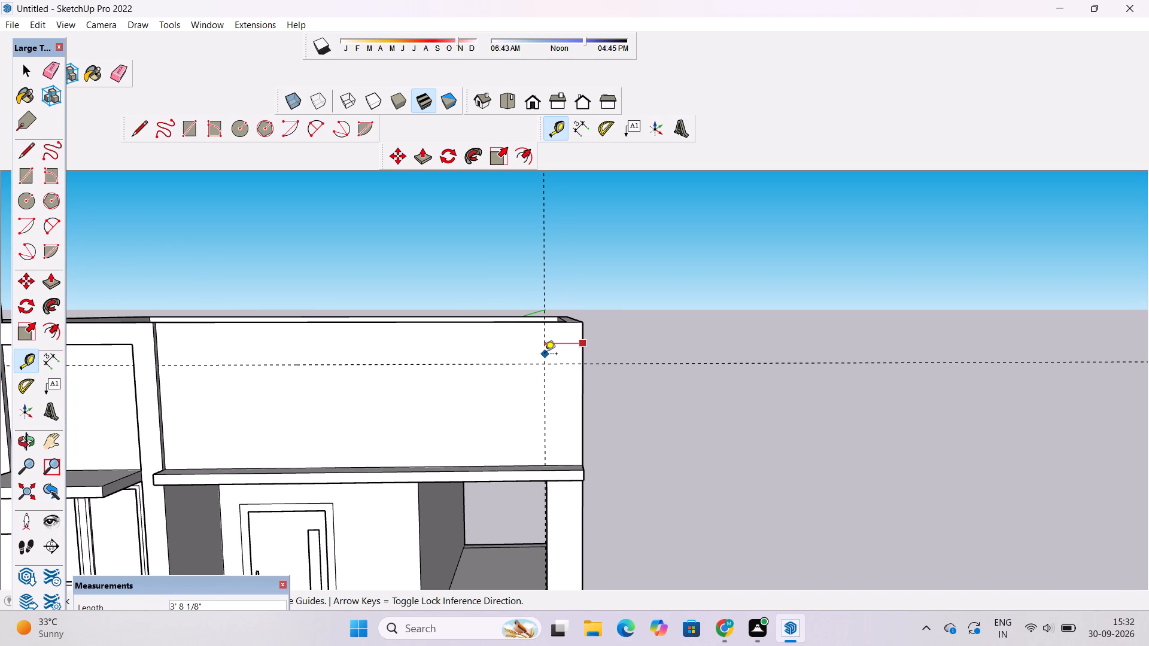
{"action": "key", "text": "3"}
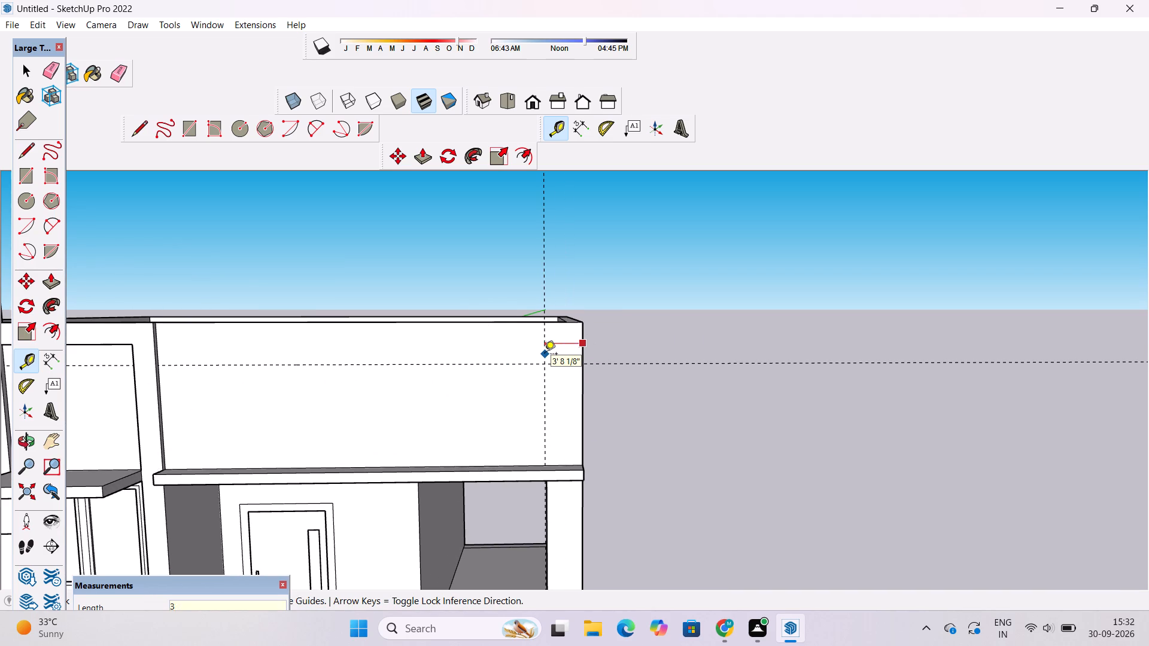
{"action": "key", "text": "apostrophe"}
{"action": "key", "text": "Return"}
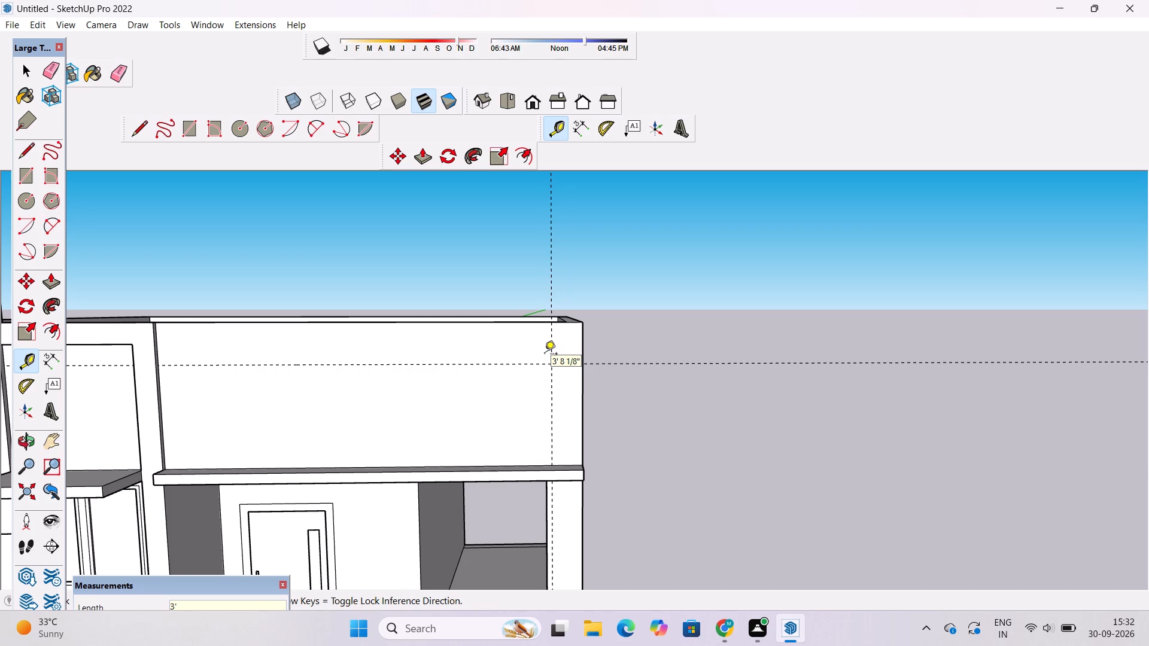
Place a second vertical guide on the upper front wall, 6' from the first one toward the window side.
{"action": "scroll", "coordinate": [545, 355], "scroll_direction": "up", "scroll_amount": 2}
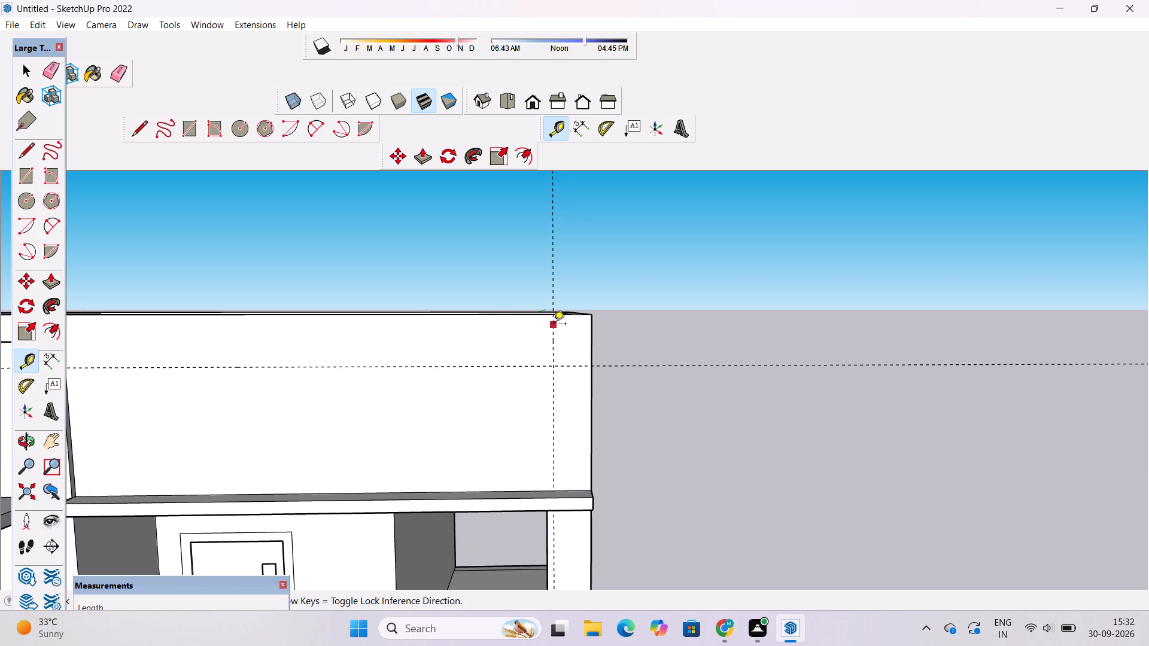
{"action": "left_click", "coordinate": [554, 325]}
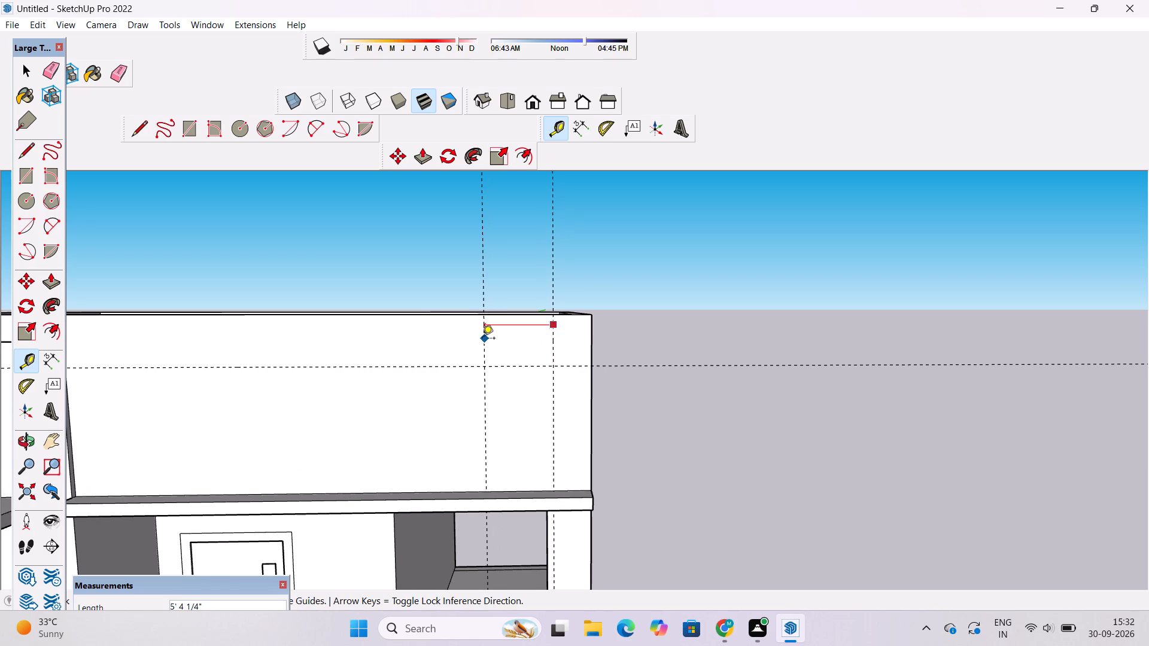
{"action": "scroll", "coordinate": [462, 327], "scroll_direction": "up", "scroll_amount": 3}
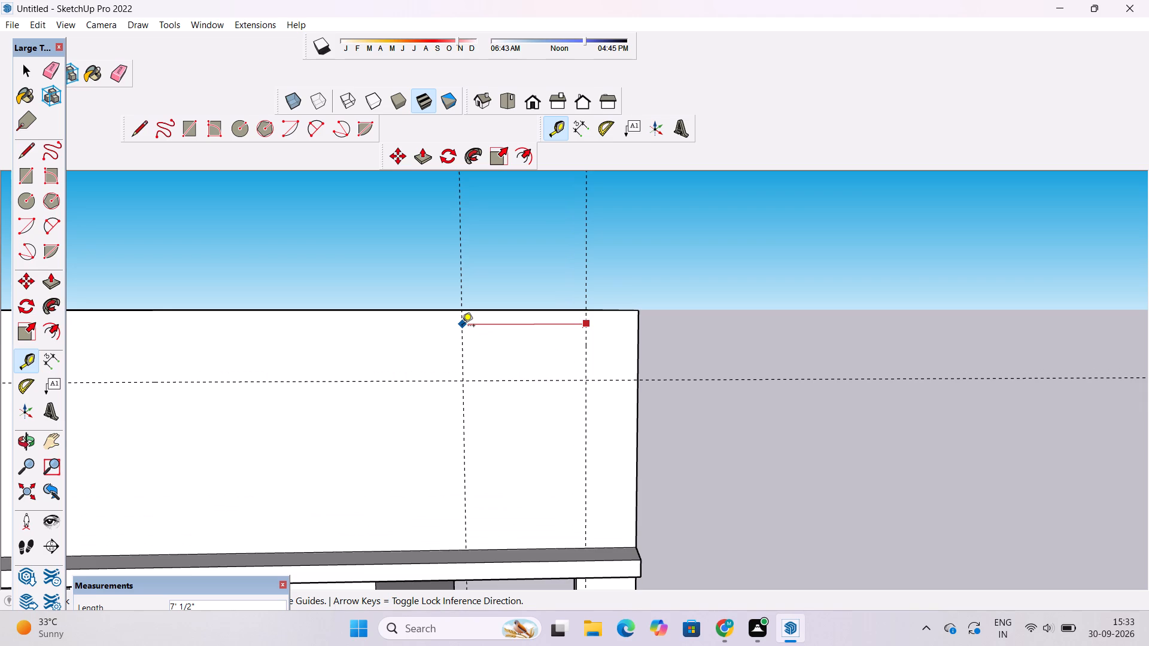
{"action": "type", "text": "6'"}
{"action": "key", "text": "Return"}
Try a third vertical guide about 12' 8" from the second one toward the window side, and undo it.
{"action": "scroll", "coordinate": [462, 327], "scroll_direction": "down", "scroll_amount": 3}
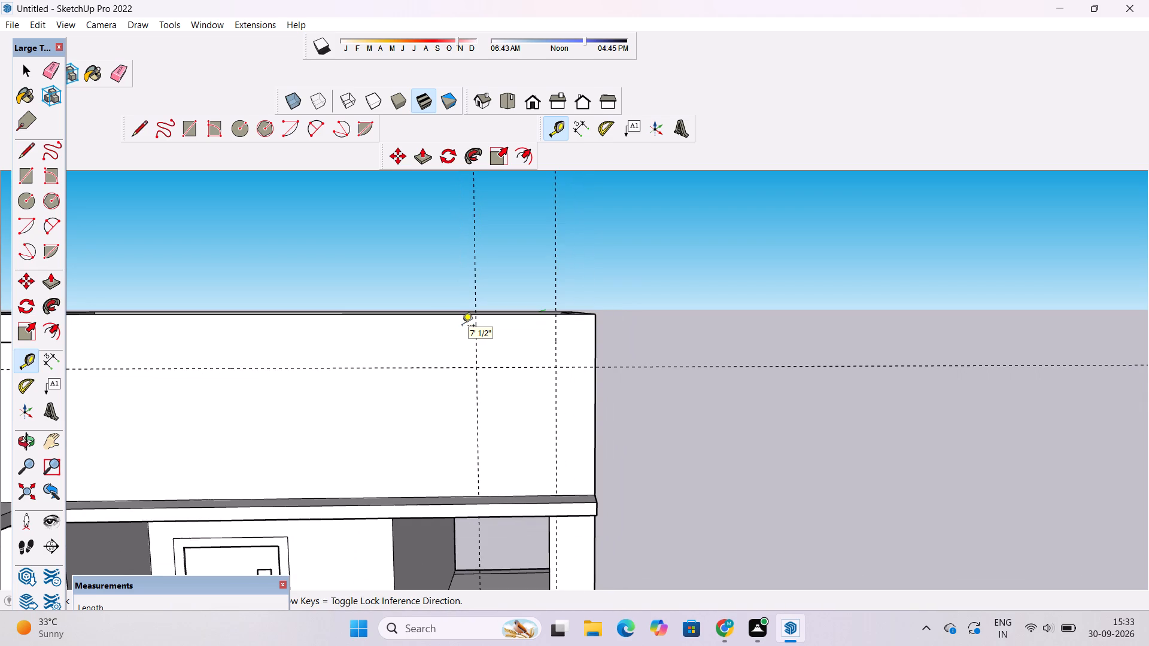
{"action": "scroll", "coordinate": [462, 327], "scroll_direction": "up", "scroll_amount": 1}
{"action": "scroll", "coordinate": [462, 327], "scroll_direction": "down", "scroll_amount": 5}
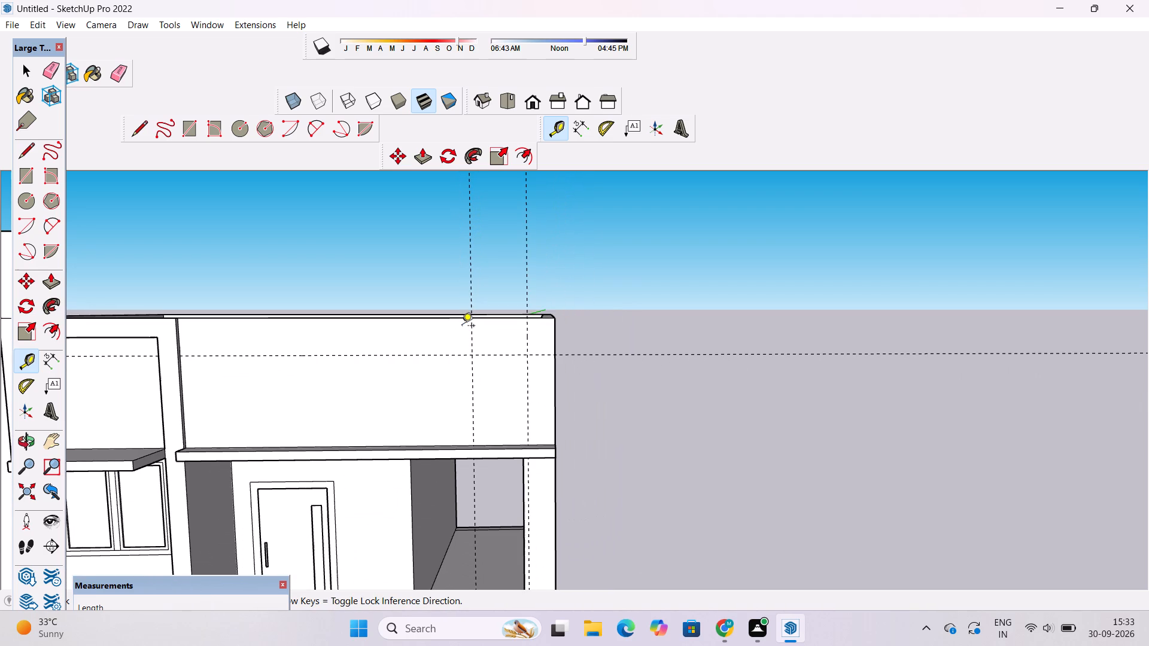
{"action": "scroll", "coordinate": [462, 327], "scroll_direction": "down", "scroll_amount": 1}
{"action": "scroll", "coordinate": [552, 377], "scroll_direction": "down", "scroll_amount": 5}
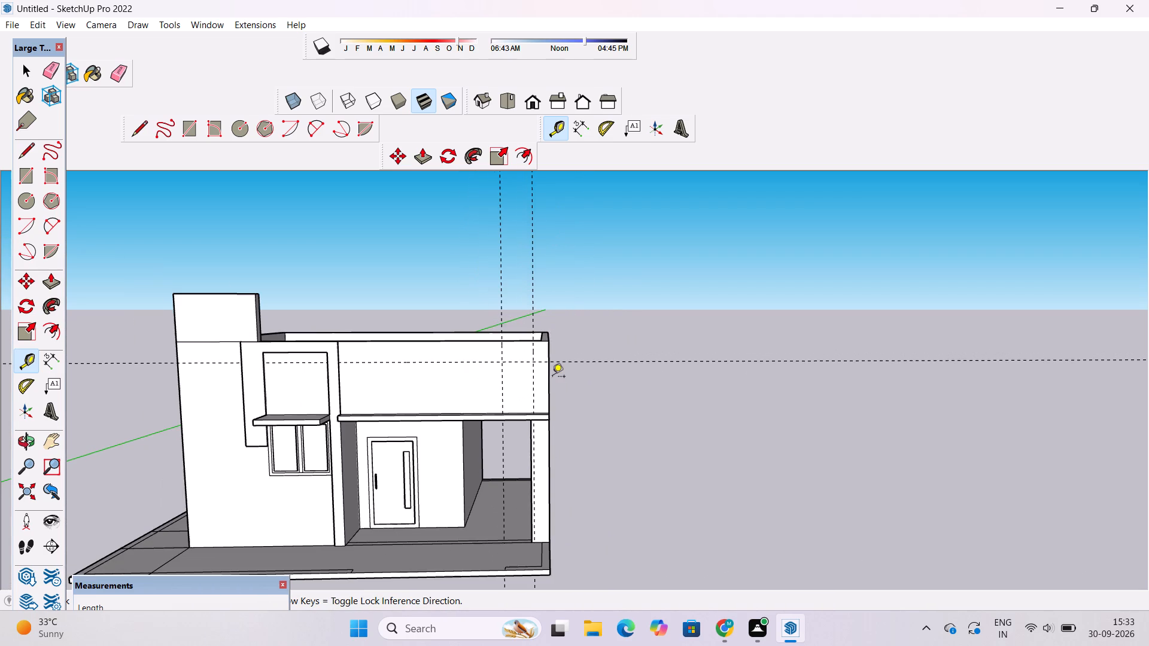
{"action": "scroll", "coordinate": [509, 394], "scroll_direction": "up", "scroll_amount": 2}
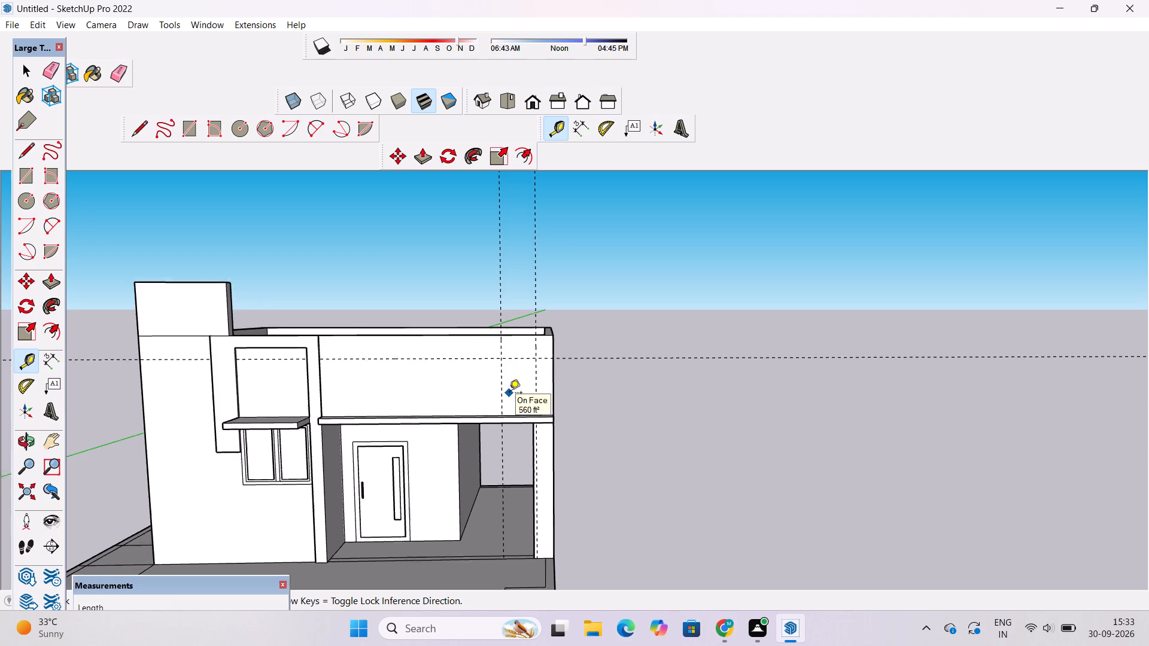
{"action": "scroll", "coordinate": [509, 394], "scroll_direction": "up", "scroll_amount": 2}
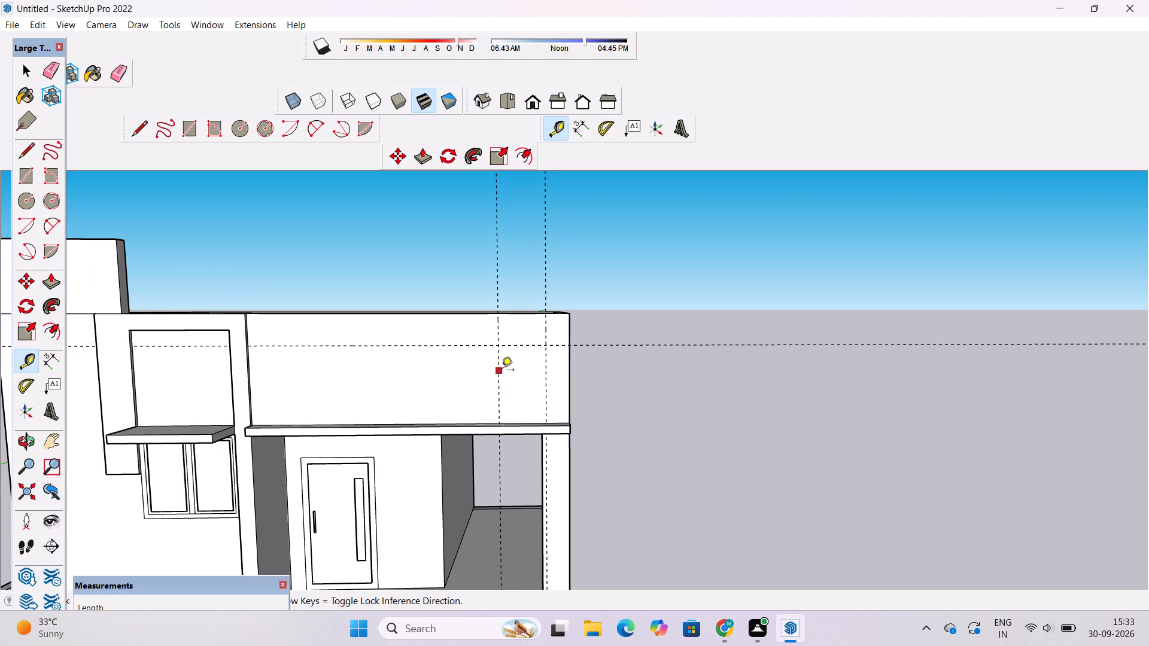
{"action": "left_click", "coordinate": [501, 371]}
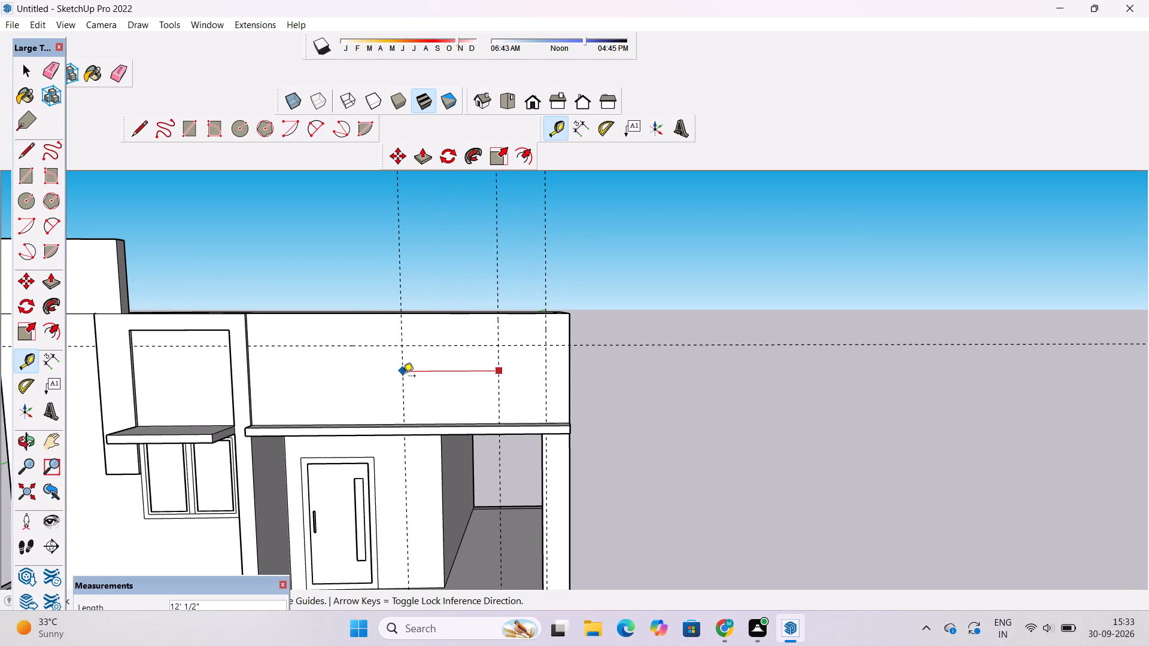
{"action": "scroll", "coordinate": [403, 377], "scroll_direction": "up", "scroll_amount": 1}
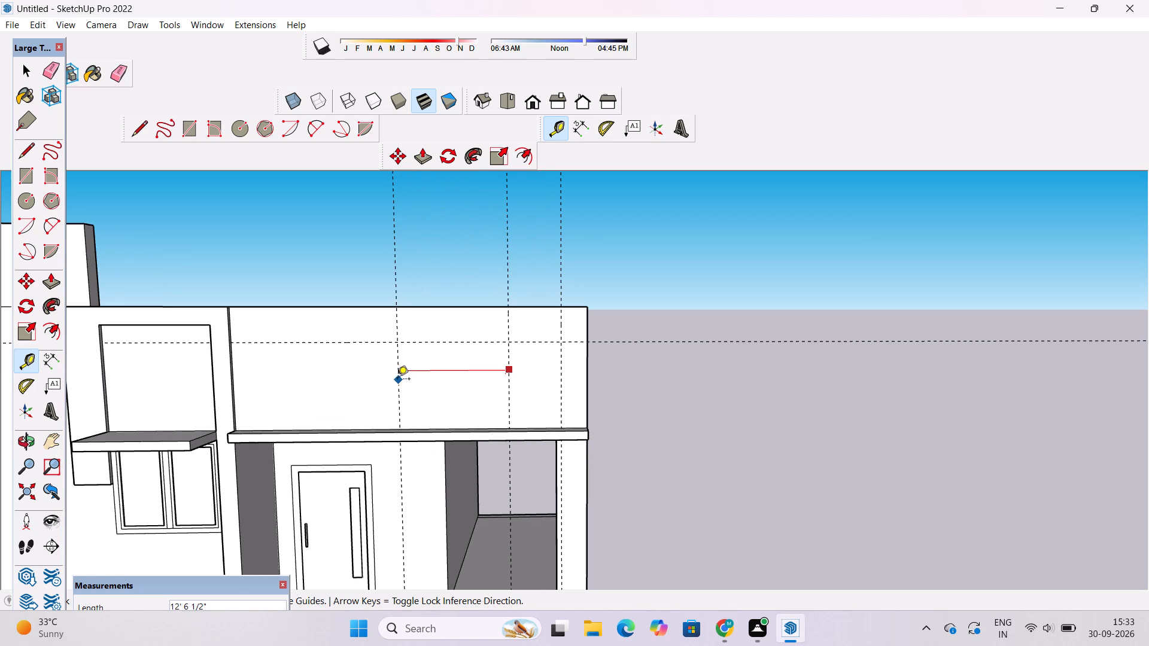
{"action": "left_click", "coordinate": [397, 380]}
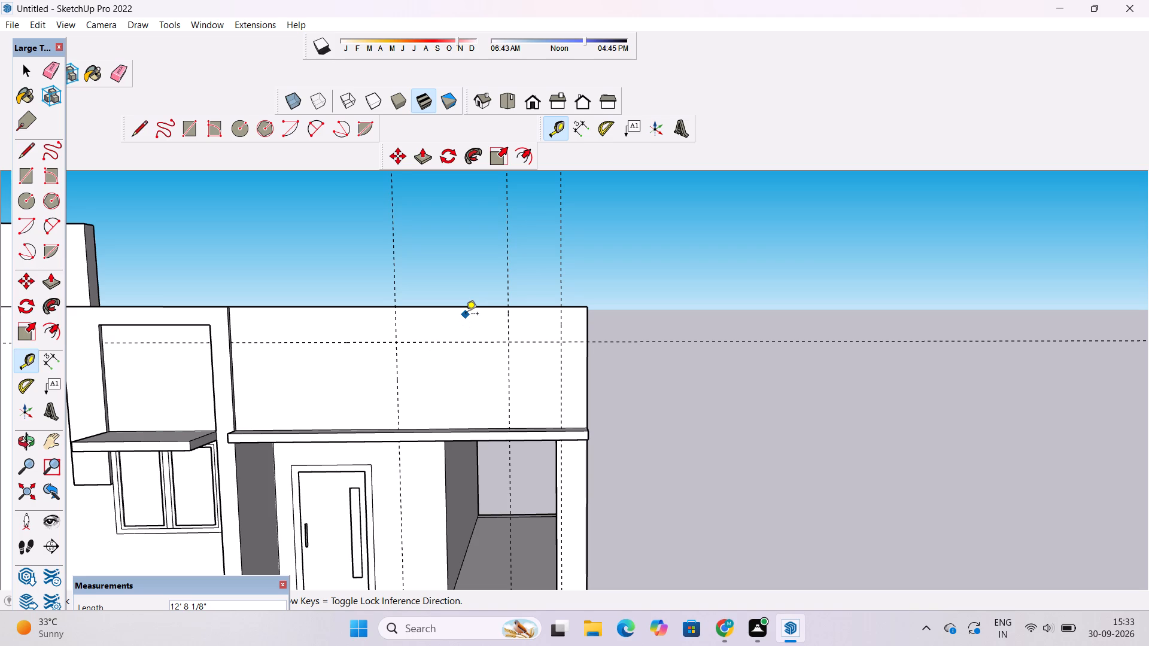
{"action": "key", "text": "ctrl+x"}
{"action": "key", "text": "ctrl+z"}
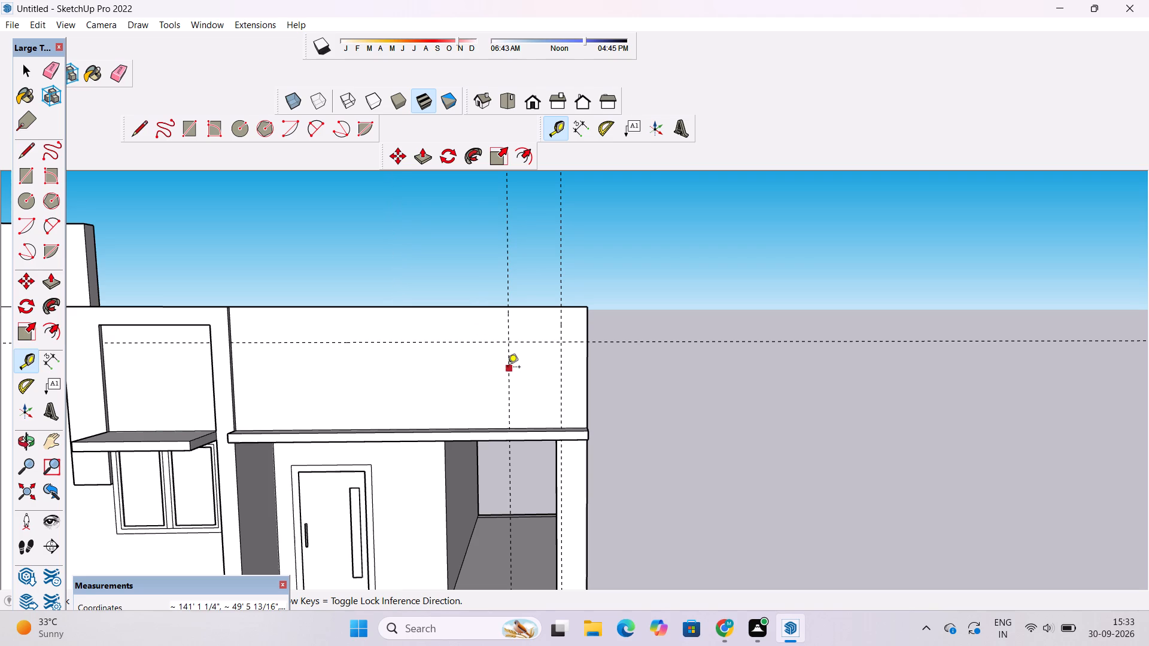
Place a third vertical guide on the upper front wall, 14' from the second one toward the window side.
{"action": "left_click", "coordinate": [508, 368]}
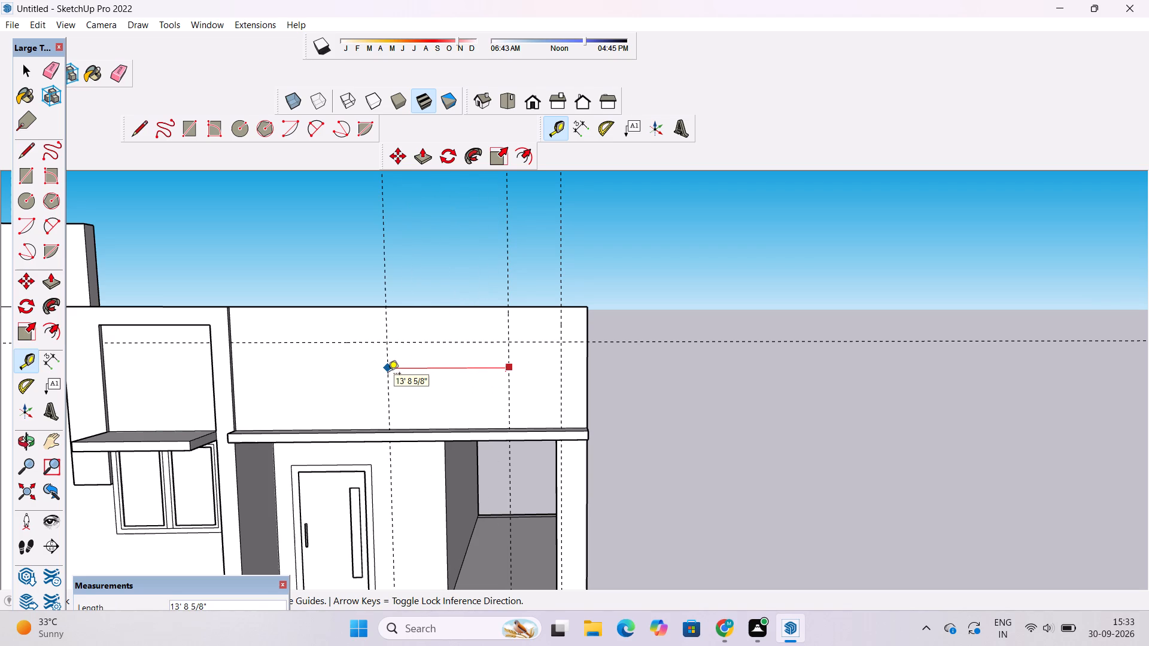
{"action": "type", "text": "14'"}
{"action": "key", "text": "Return"}
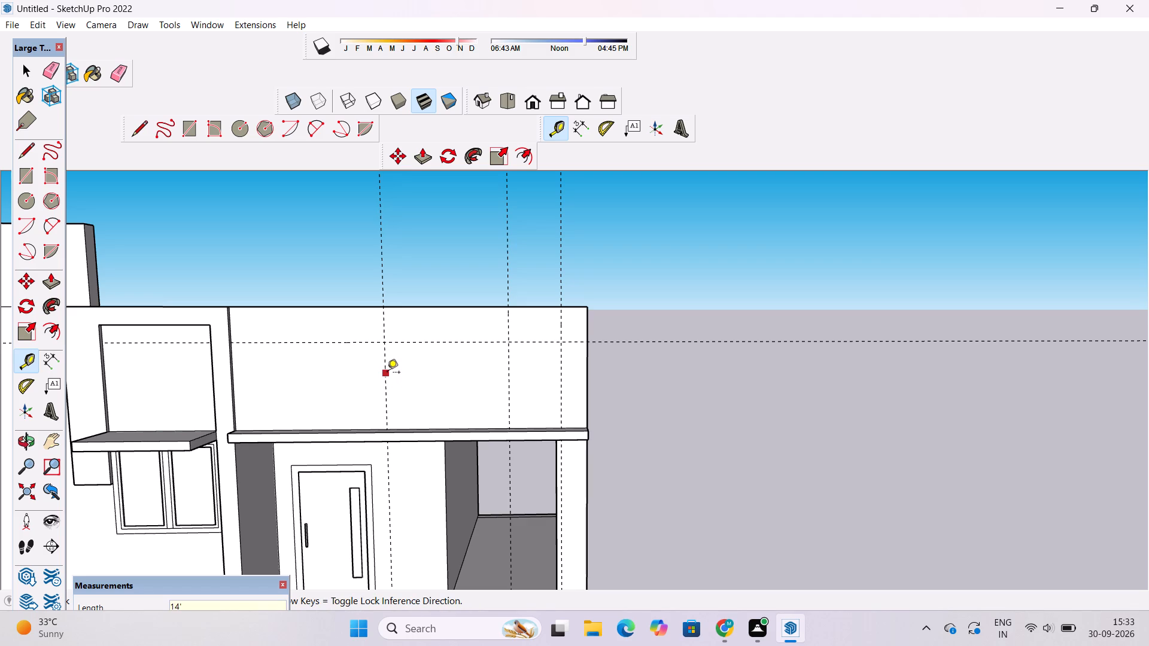
{"action": "scroll", "coordinate": [366, 375], "scroll_direction": "down", "scroll_amount": 4}
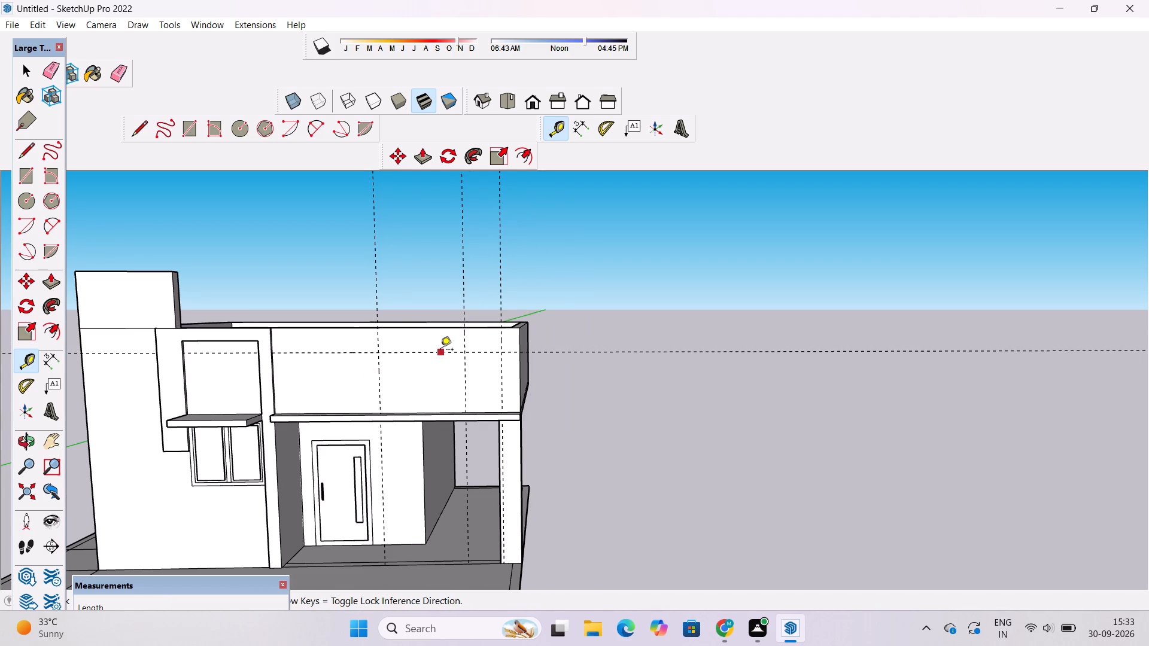
Place a horizontal guide on the upper front wall, 5' below the existing horizontal guide.
{"action": "scroll", "coordinate": [440, 351], "scroll_direction": "up", "scroll_amount": 1}
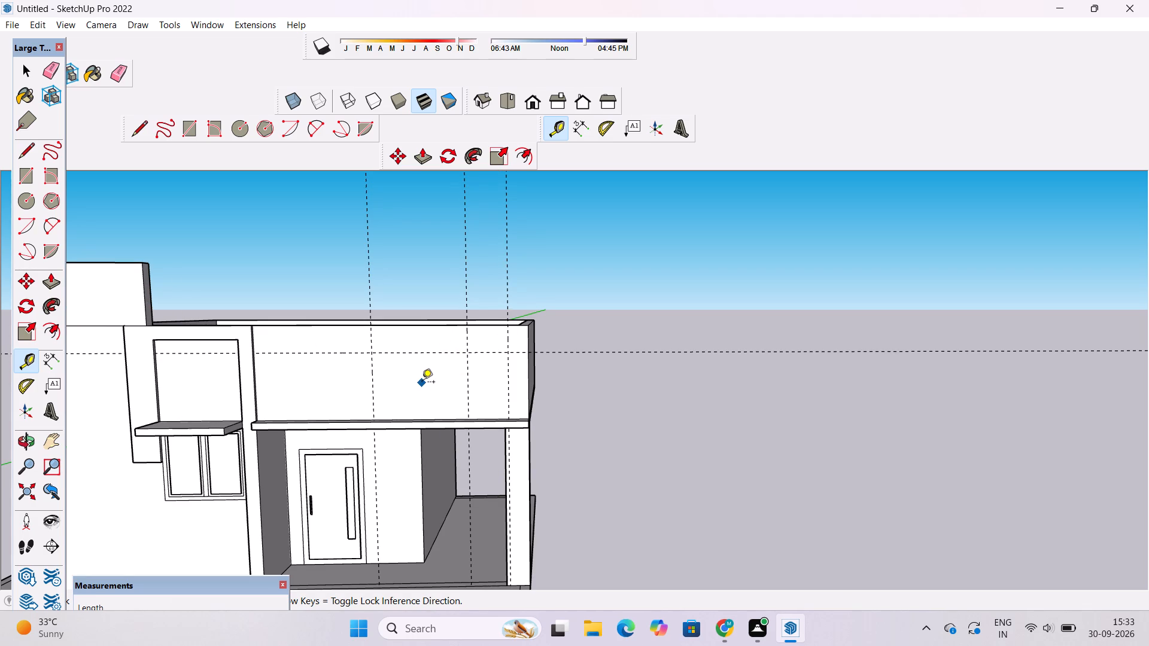
{"action": "scroll", "coordinate": [349, 382], "scroll_direction": "down", "scroll_amount": 2}
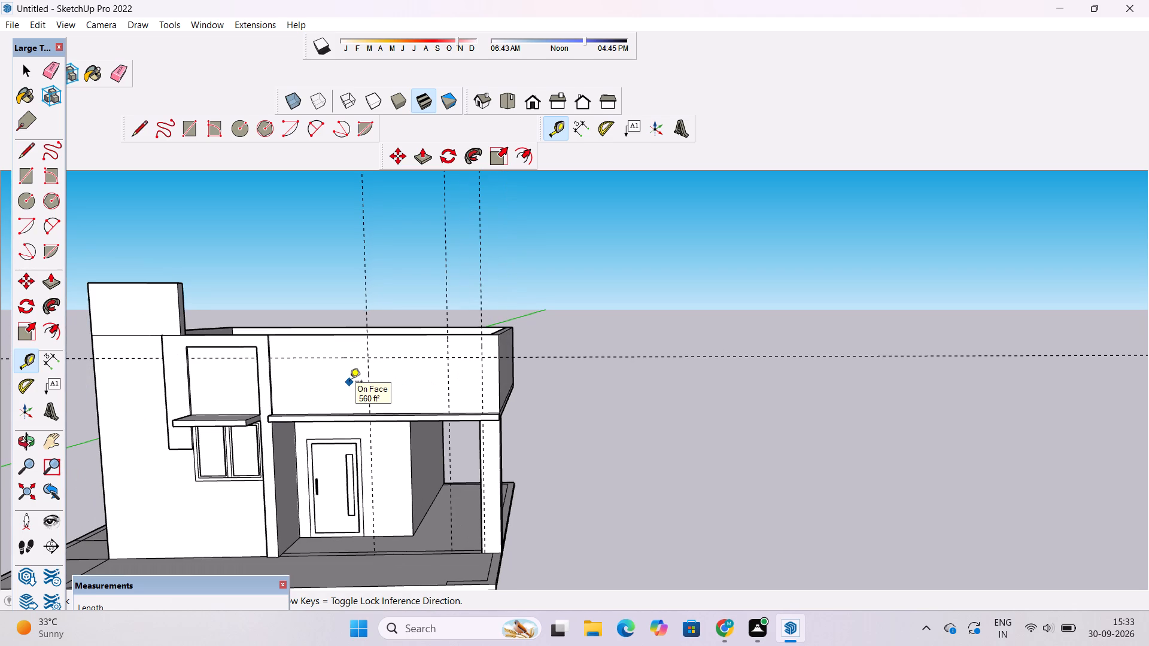
{"action": "scroll", "coordinate": [369, 370], "scroll_direction": "down", "scroll_amount": 2}
{"action": "scroll", "coordinate": [409, 361], "scroll_direction": "up", "scroll_amount": 5}
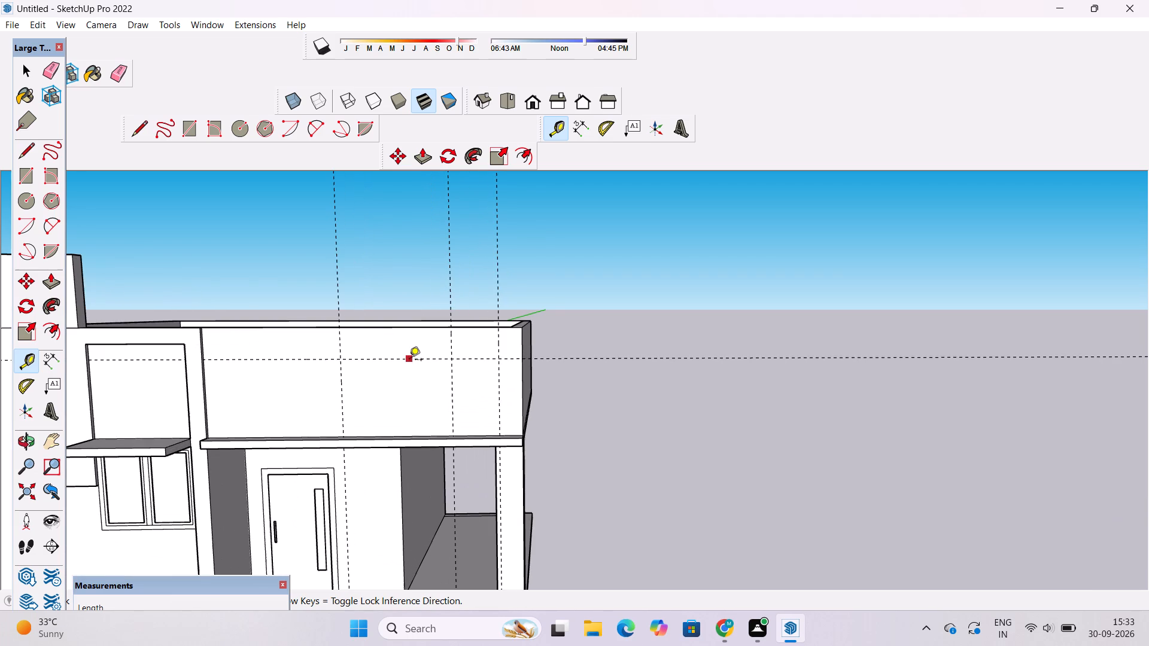
{"action": "left_click", "coordinate": [392, 361]}
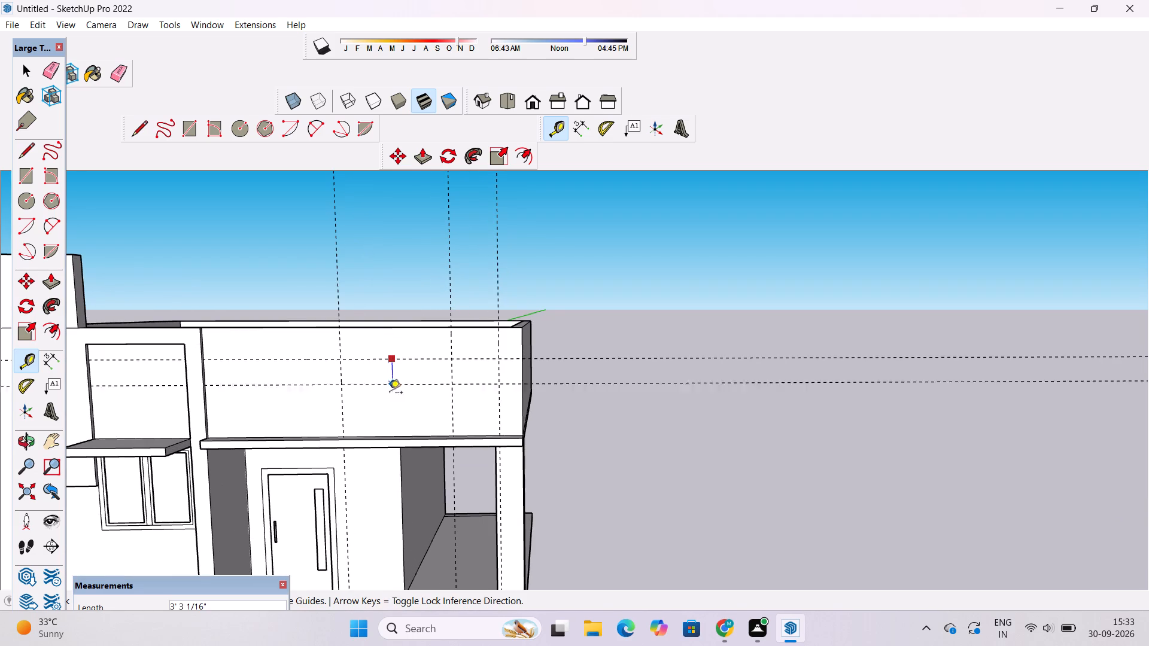
{"action": "scroll", "coordinate": [391, 398], "scroll_direction": "up", "scroll_amount": 2}
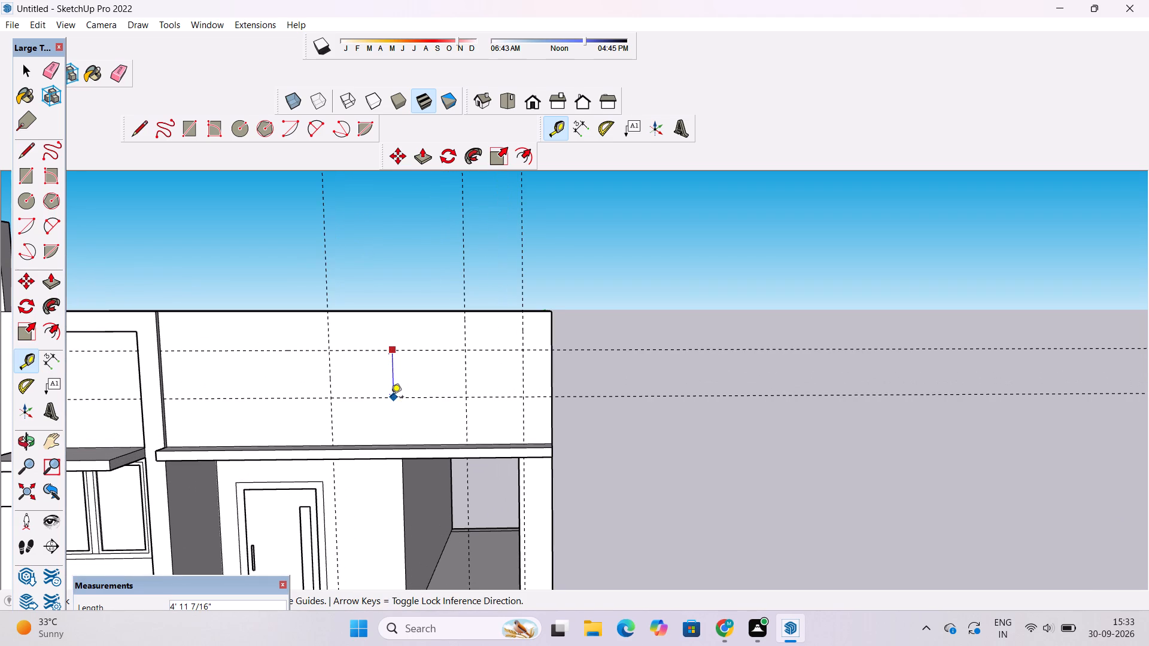
{"action": "key", "text": "5"}
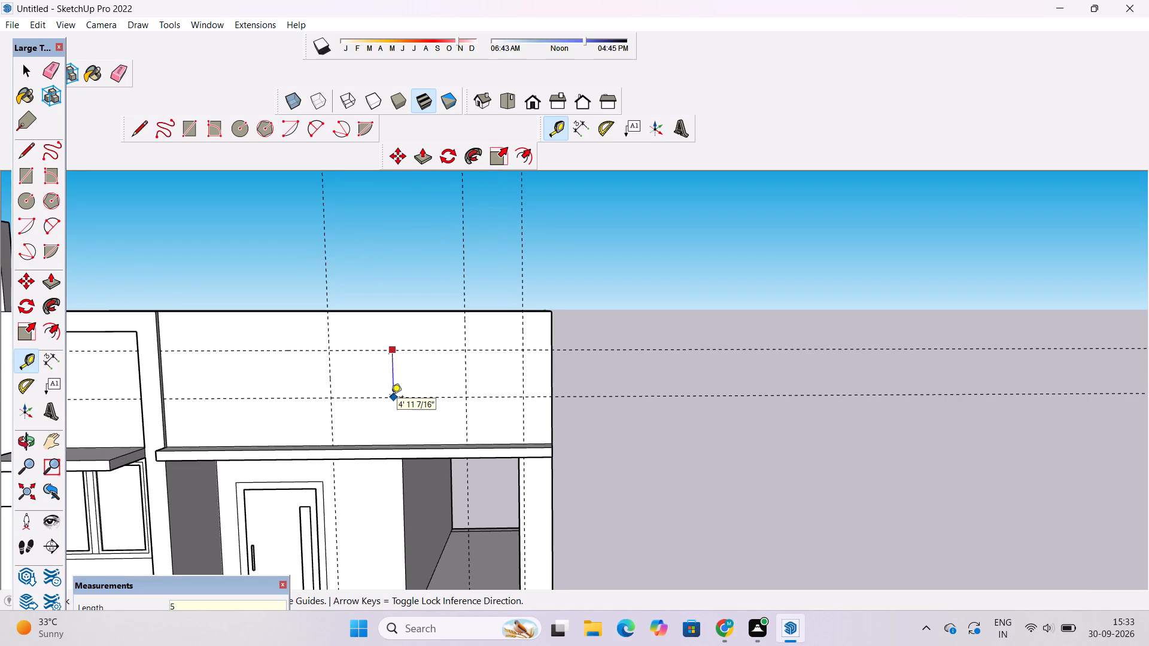
{"action": "key", "text": "apostrophe"}
{"action": "key", "text": "Return"}
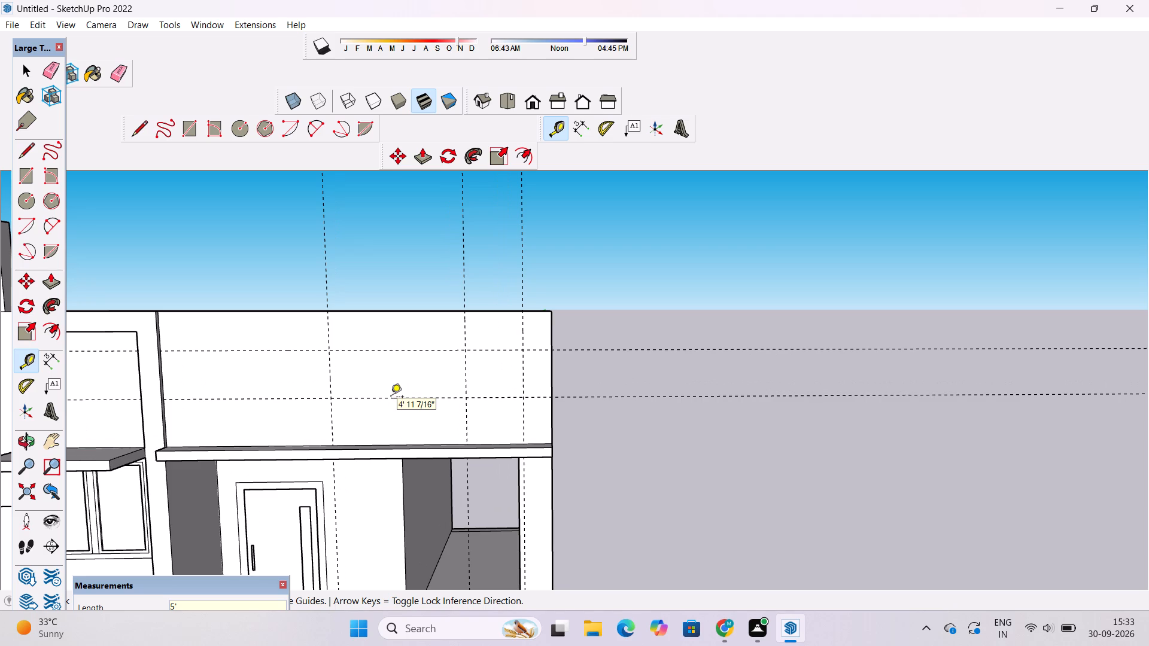
Place a horizontal guide on the upper front wall, 2' below its top edge.
{"action": "scroll", "coordinate": [363, 404], "scroll_direction": "down", "scroll_amount": 3}
{"action": "scroll", "coordinate": [360, 382], "scroll_direction": "up", "scroll_amount": 4}
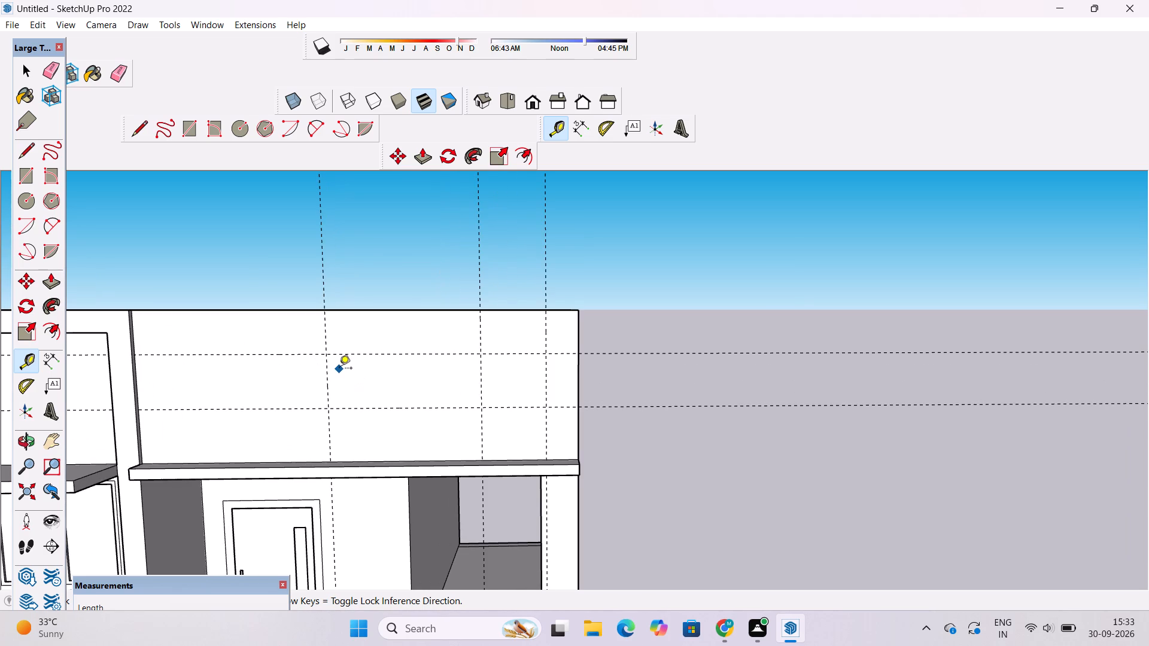
{"action": "left_click", "coordinate": [411, 310]}
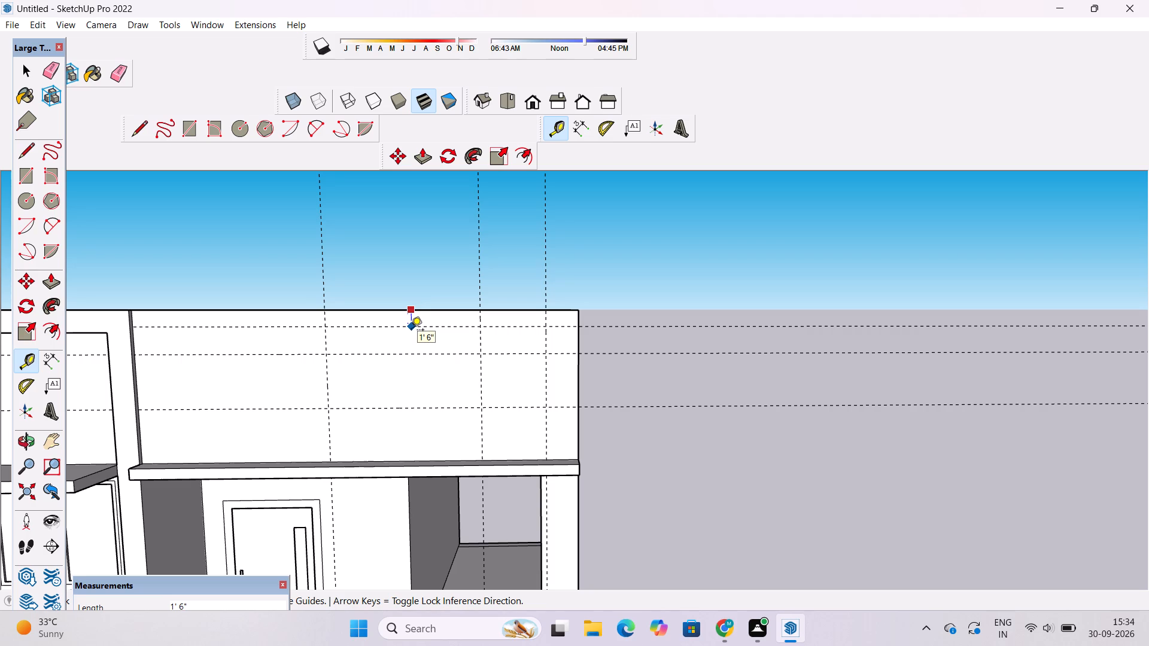
{"action": "type", "text": "2'"}
{"action": "key", "text": "Return"}
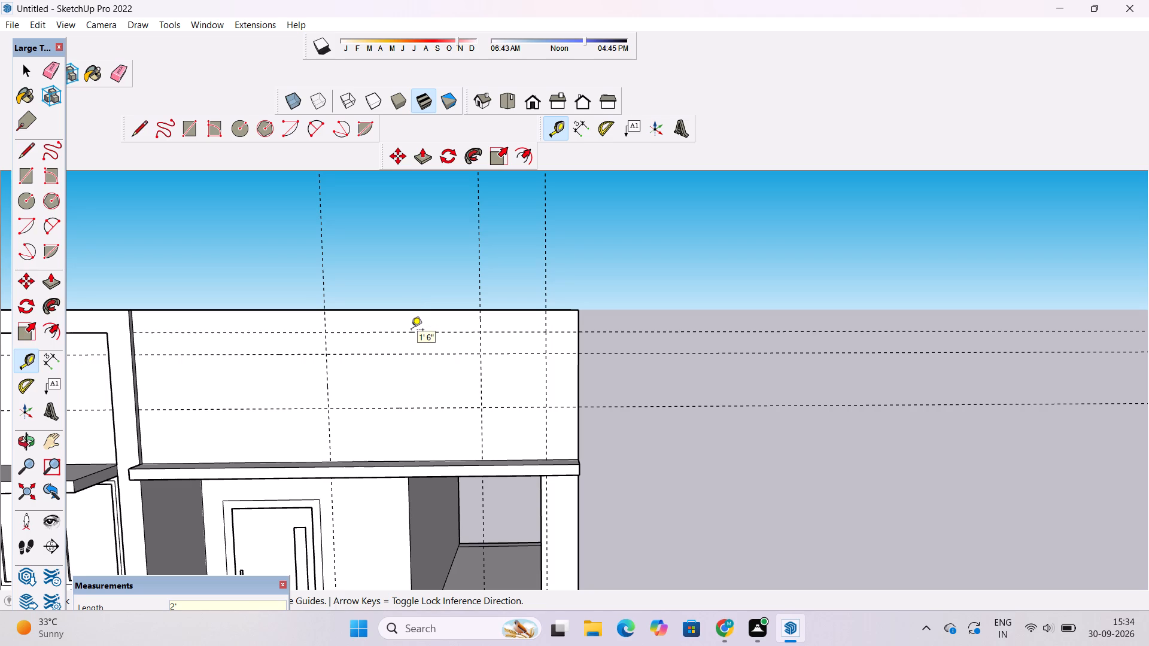
Draw a 17' line along the middle horizontal guide from the wall's window-side edge to the third vertical guide, and a 4' line up to the top edge.
{"action": "key", "text": "l"}
{"action": "scroll", "coordinate": [402, 349], "scroll_direction": "down", "scroll_amount": 1}
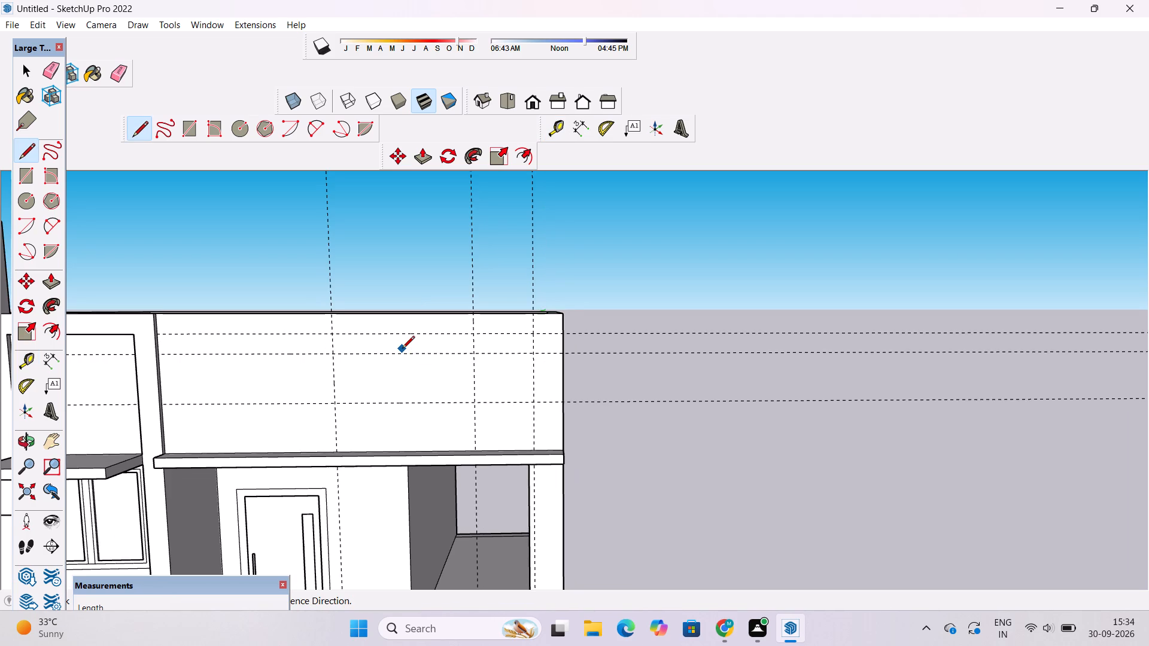
{"action": "scroll", "coordinate": [402, 349], "scroll_direction": "down", "scroll_amount": 4}
{"action": "scroll", "coordinate": [233, 361], "scroll_direction": "up", "scroll_amount": 7}
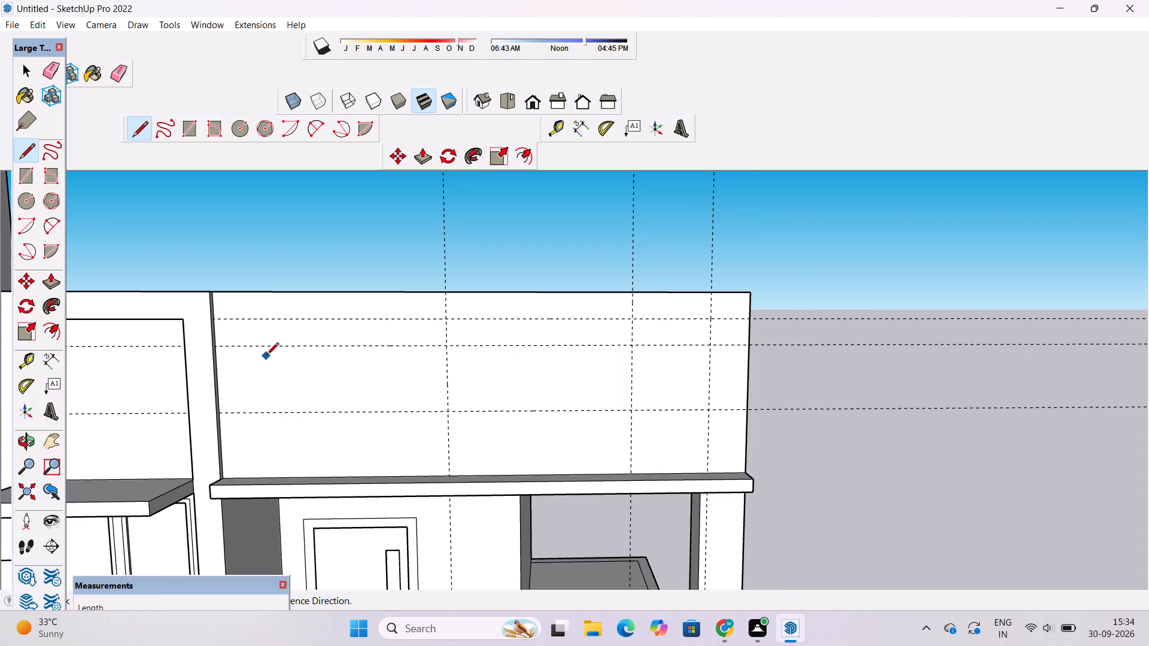
{"action": "scroll", "coordinate": [266, 356], "scroll_direction": "up", "scroll_amount": 6}
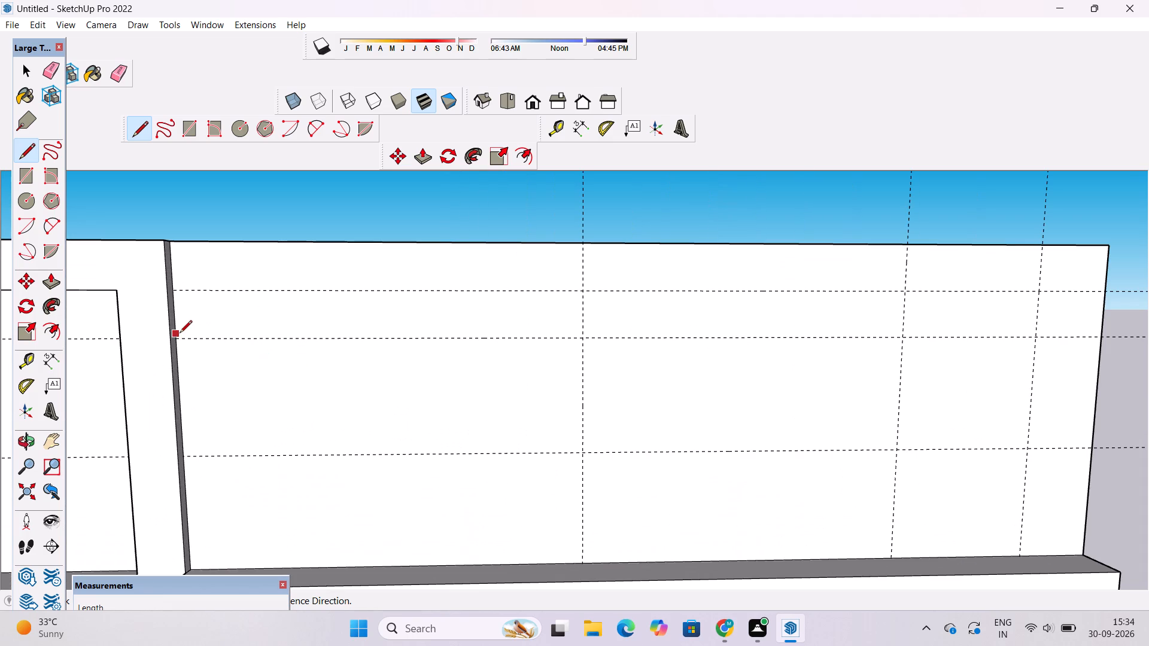
{"action": "left_click", "coordinate": [178, 336]}
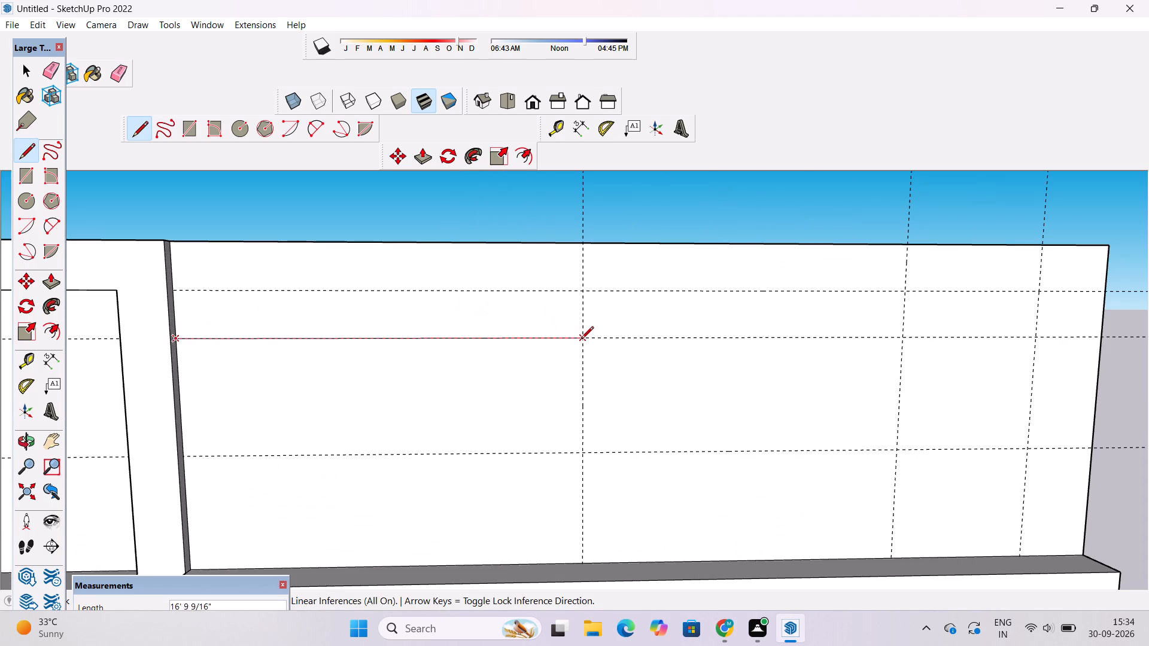
{"action": "left_click", "coordinate": [583, 337]}
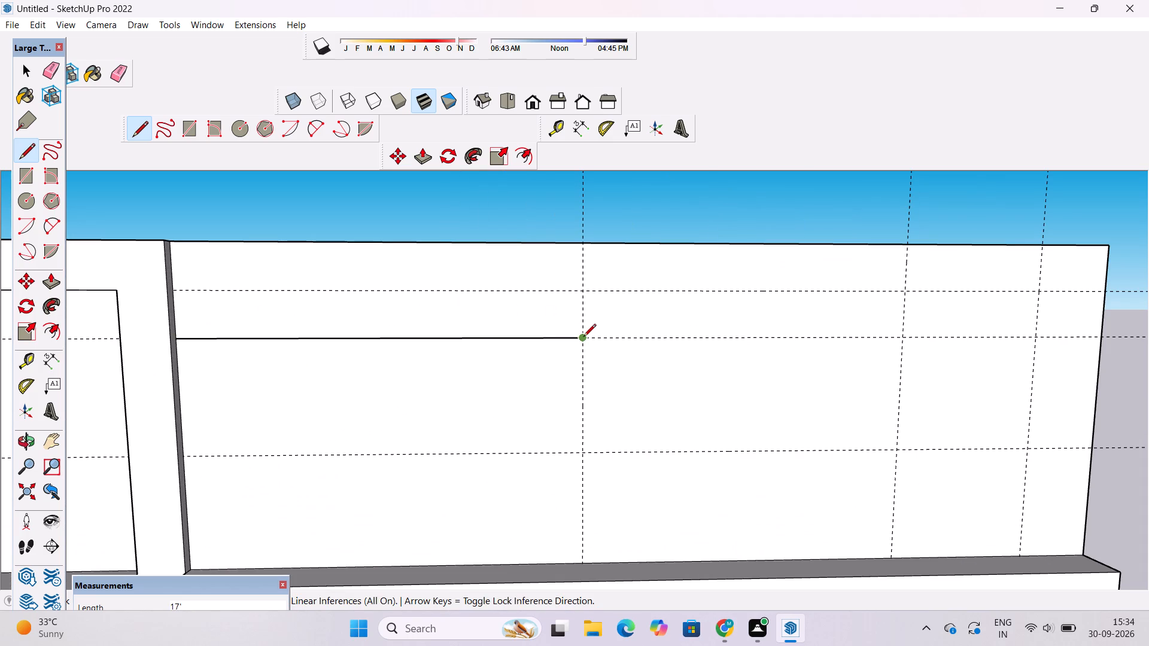
{"action": "scroll", "coordinate": [583, 337], "scroll_direction": "down", "scroll_amount": 9}
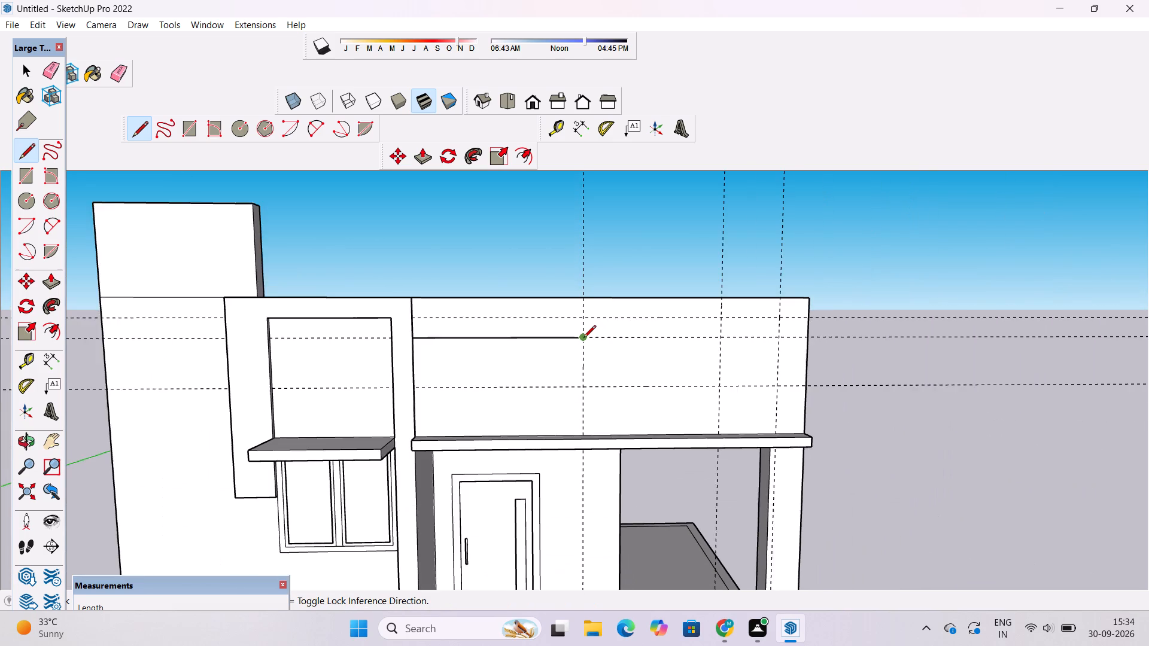
{"action": "scroll", "coordinate": [583, 339], "scroll_direction": "up", "scroll_amount": 2}
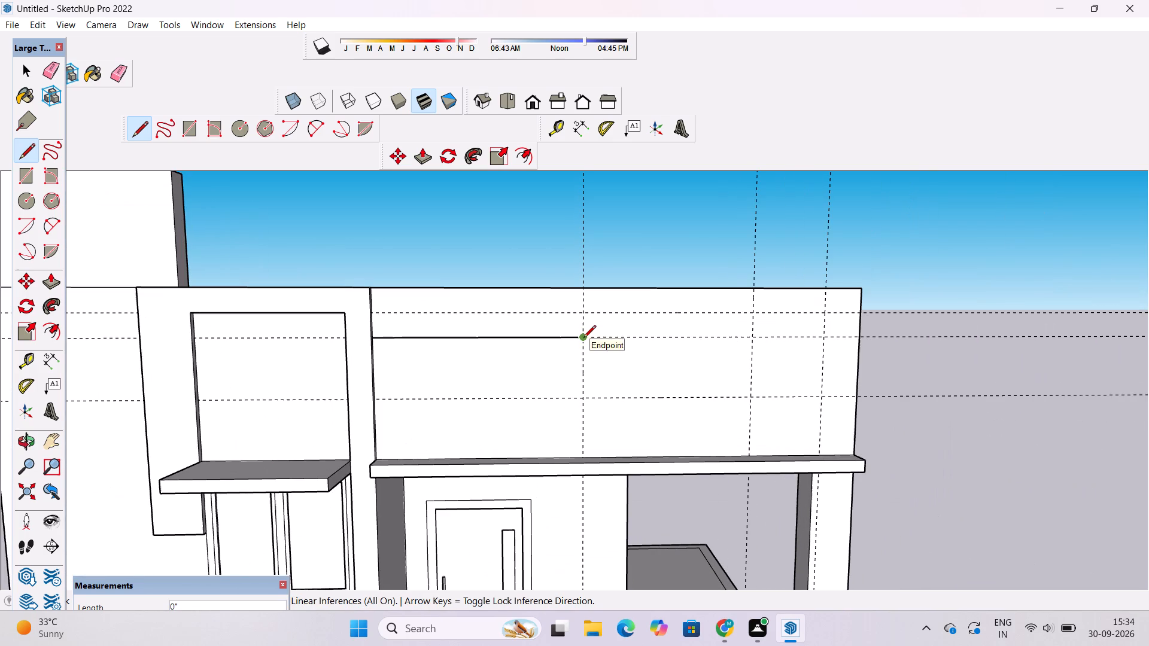
{"action": "left_click", "coordinate": [583, 339]}
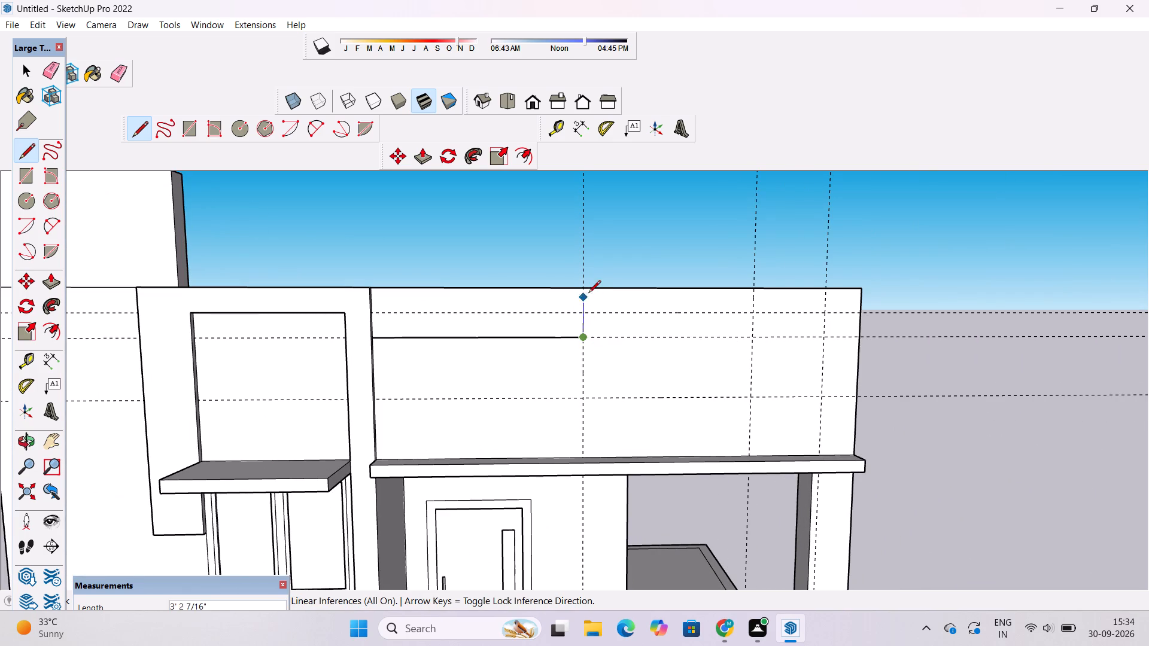
{"action": "left_click", "coordinate": [585, 288]}
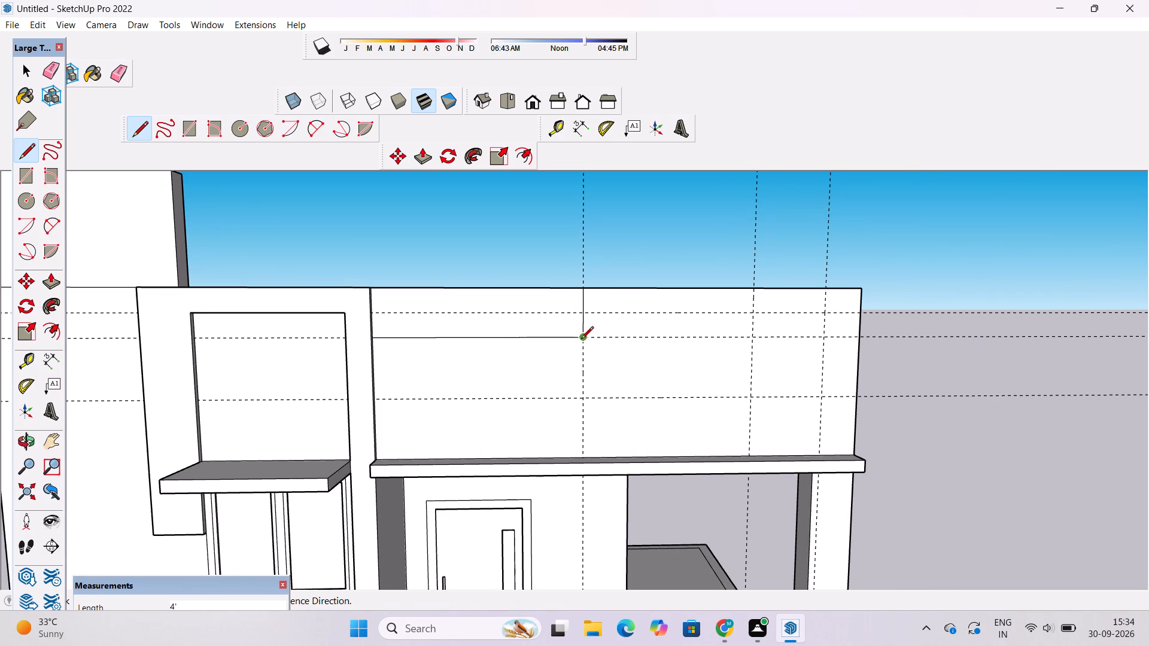
From the 17' line's end, draw a 5' line down to the lowest horizontal guide and a 23' line along it to the wall's outer edge.
{"action": "left_click", "coordinate": [581, 340]}
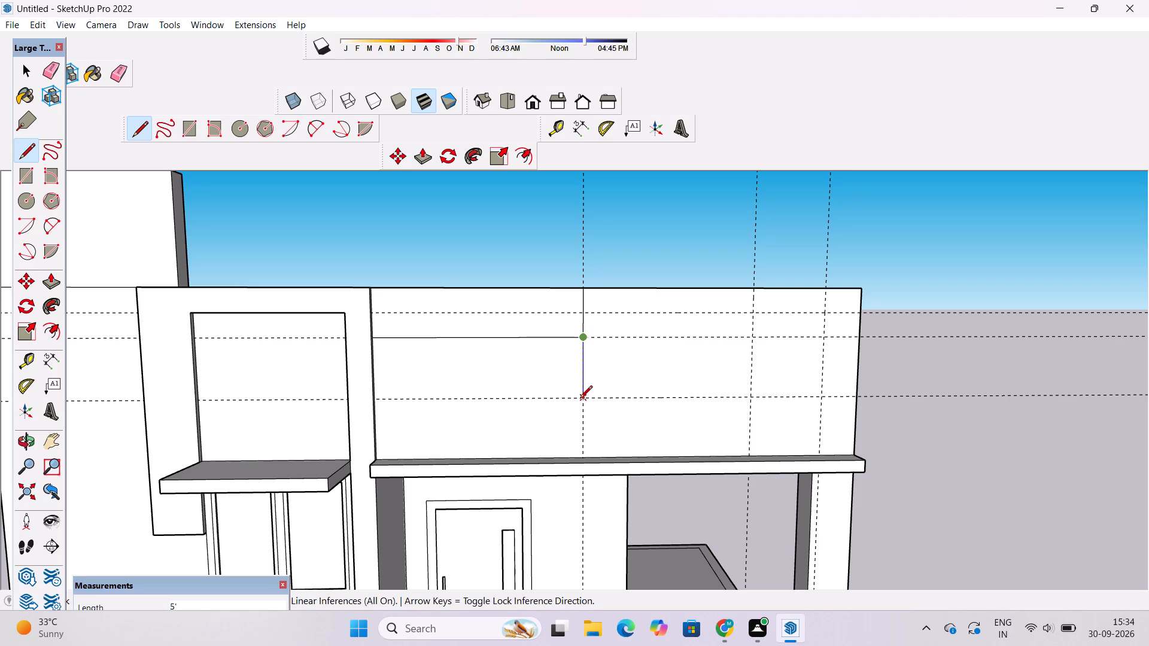
{"action": "left_click", "coordinate": [580, 399]}
{"action": "left_click", "coordinate": [858, 398]}
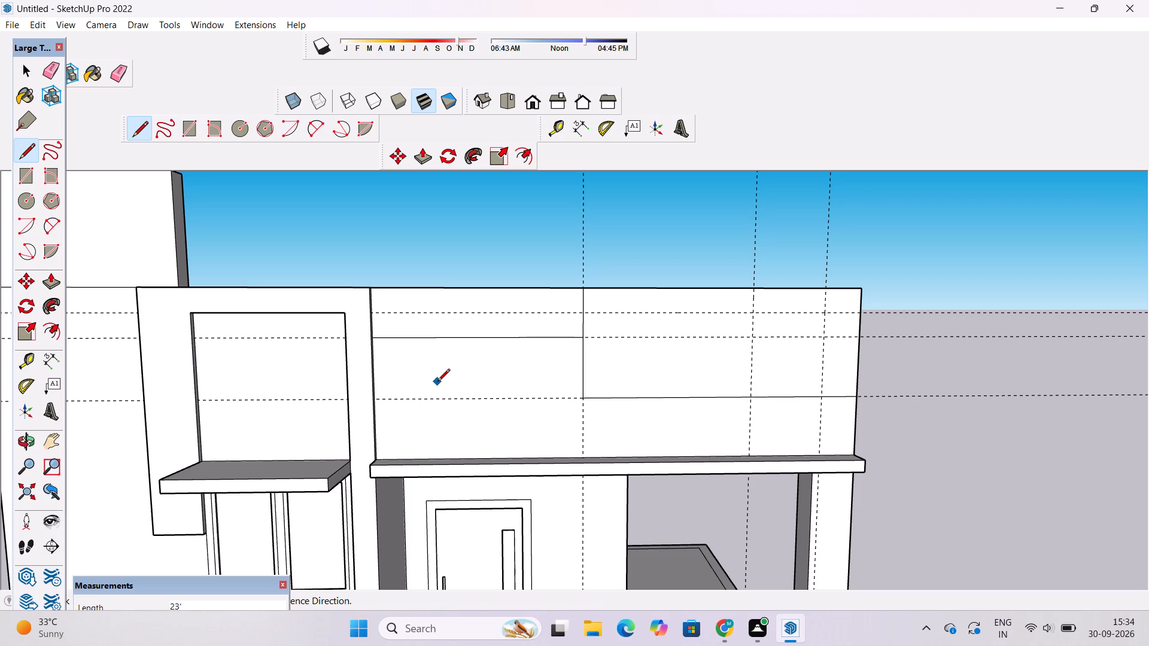
Place a vertical guide 1' 6" from the drawn vertical line, toward the wall's outer end.
{"action": "scroll", "coordinate": [594, 312], "scroll_direction": "up", "scroll_amount": 2}
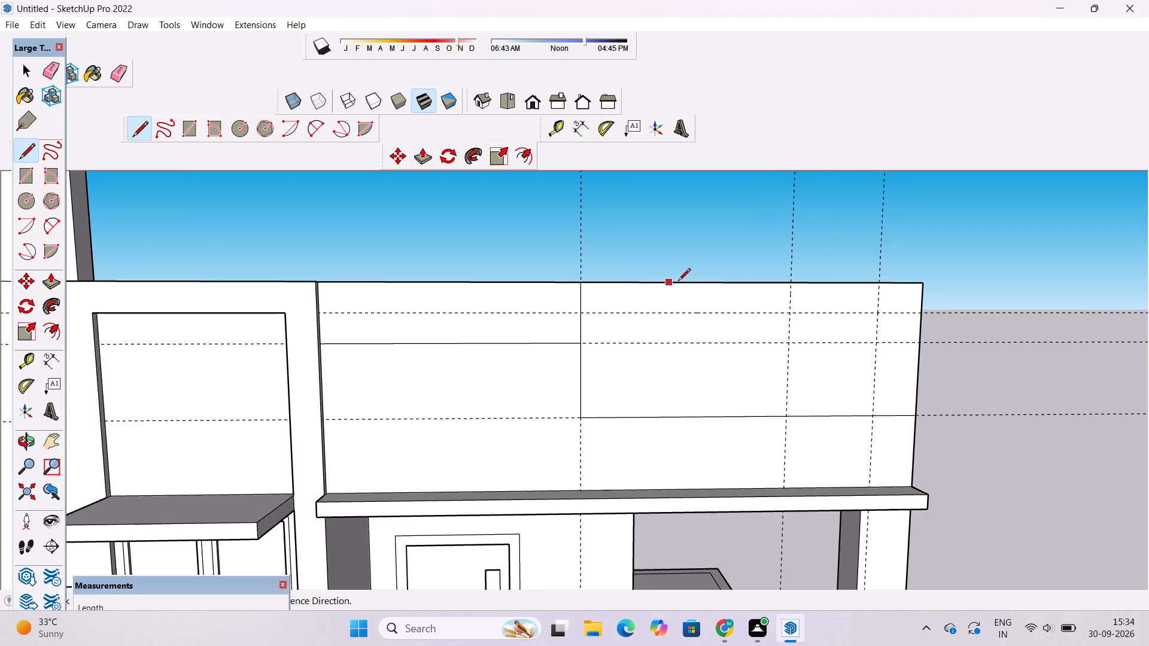
{"action": "key", "text": "space"}
{"action": "type", "text": "t"}
{"action": "left_click", "coordinate": [580, 383]}
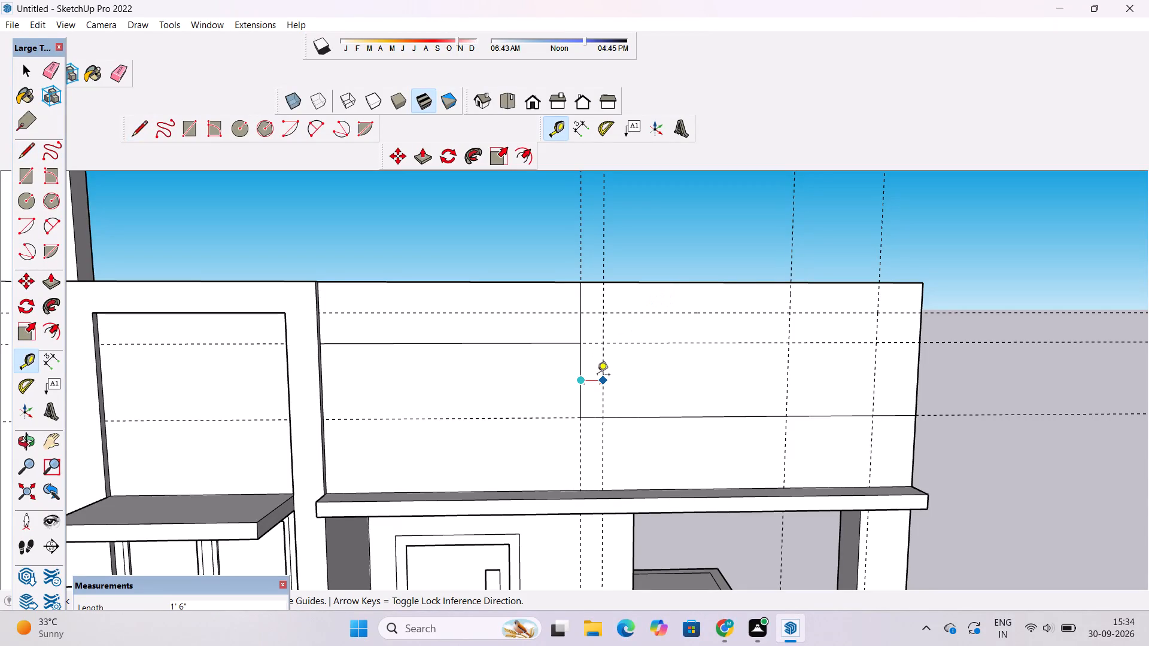
{"action": "left_click", "coordinate": [597, 376]}
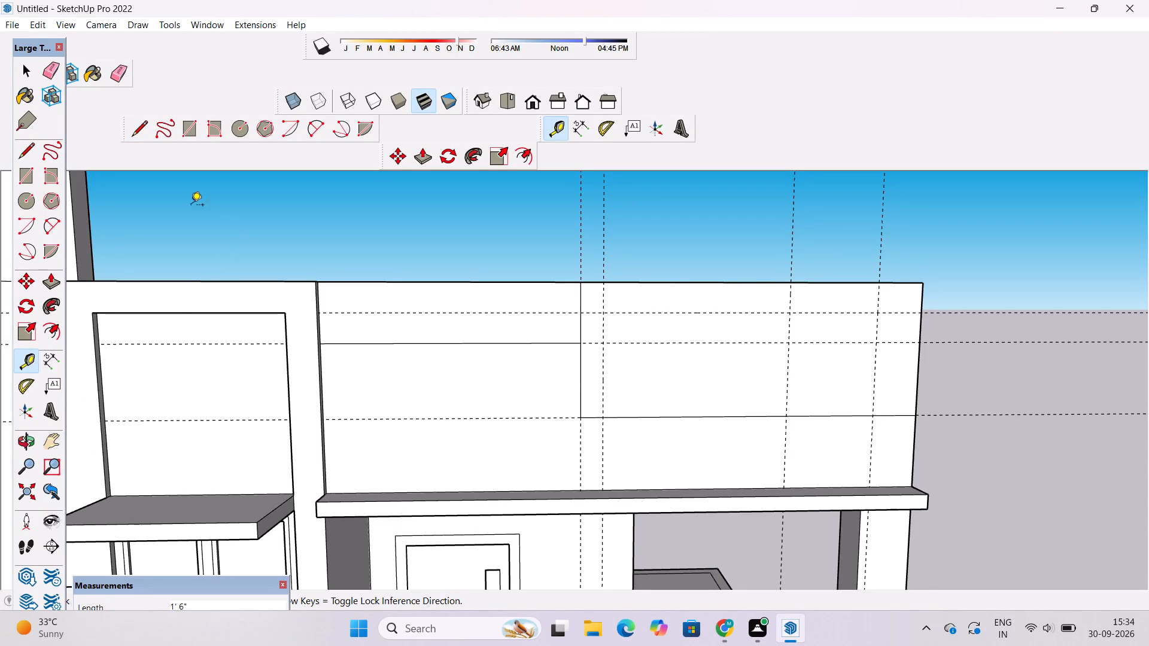
Place a horizontal guide 1' 5" above the 23' line on the upper front wall.
{"action": "left_click", "coordinate": [720, 420]}
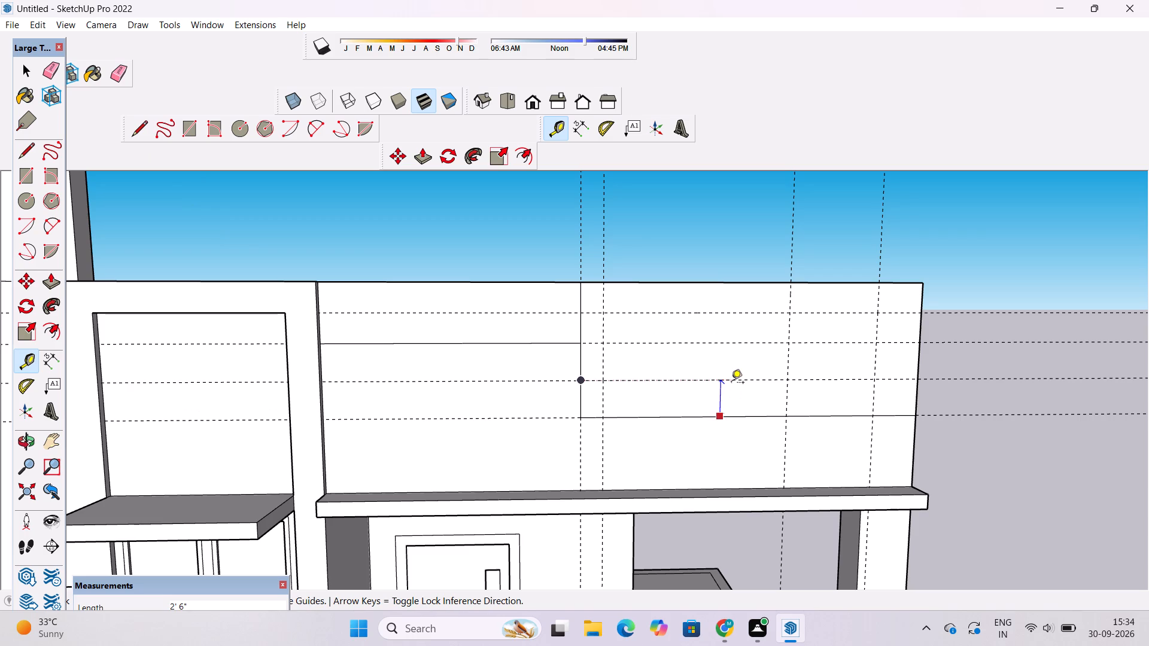
{"action": "type", "text": "1'5\""}
{"action": "key", "text": "Return"}
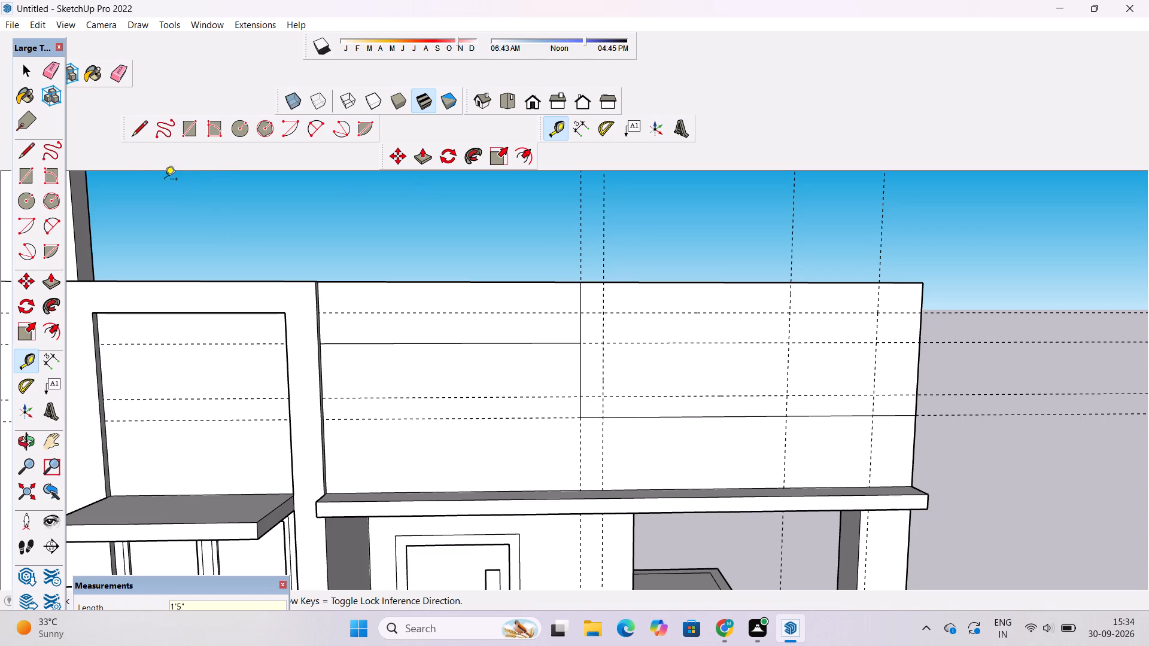
Draw the inner stepped outline from the wall's outer edge along the 1' 5" and 1' 6" guides, 12' 6" across the upper guide, and 2' up to the top edge.
{"action": "left_click", "coordinate": [133, 130]}
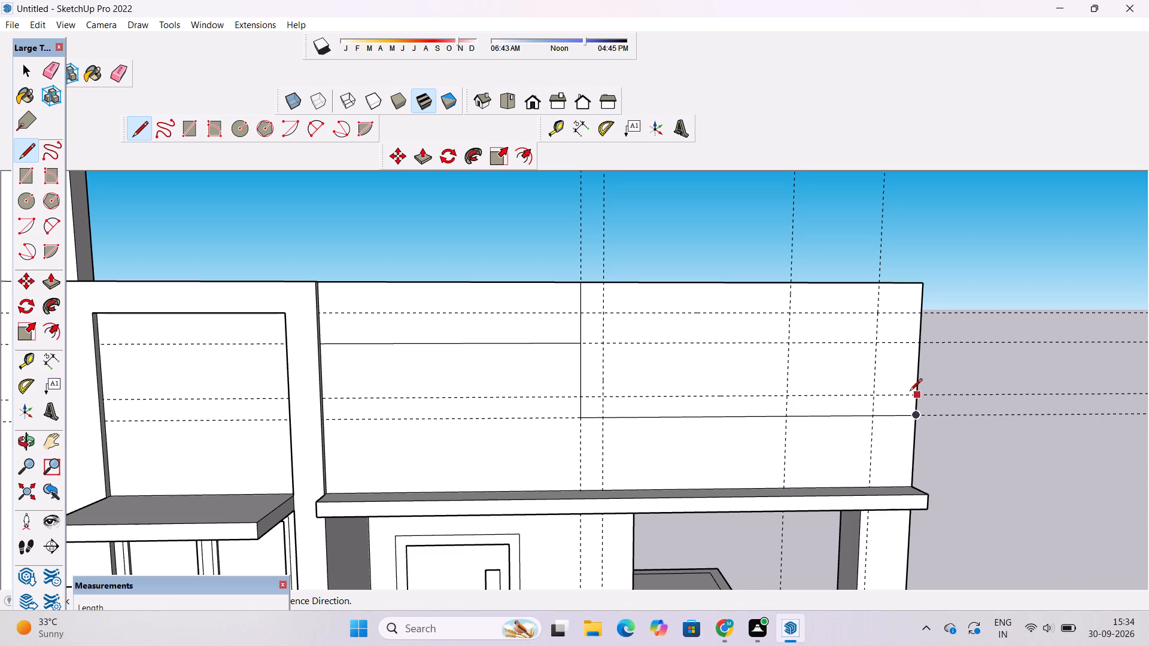
{"action": "left_click", "coordinate": [916, 392]}
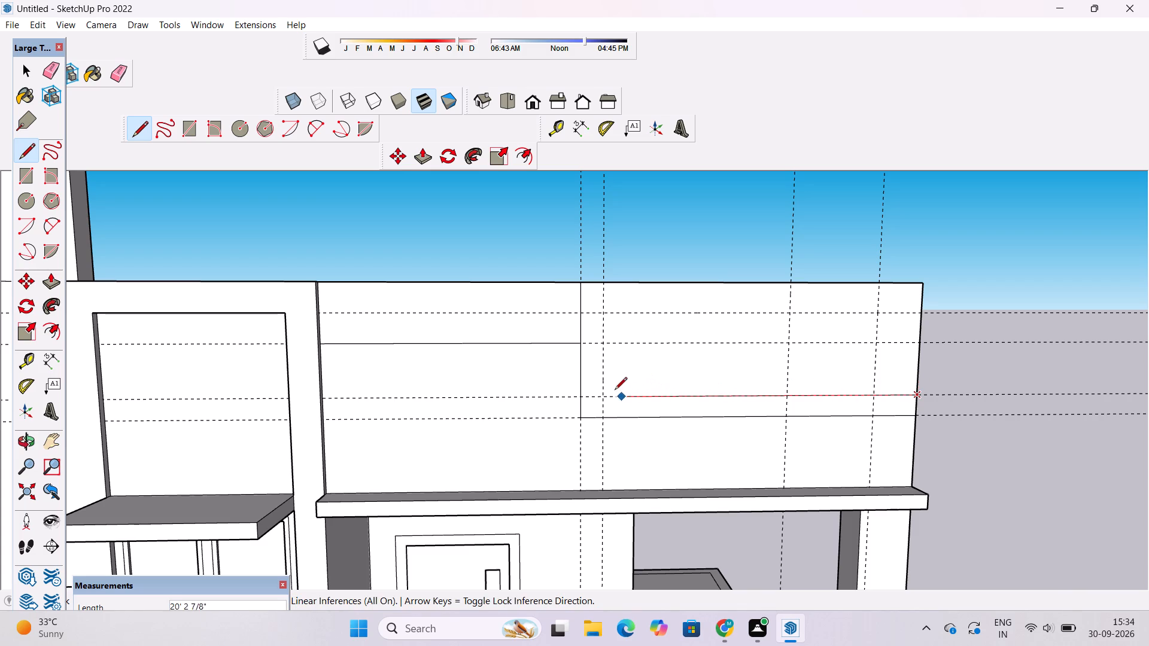
{"action": "left_click", "coordinate": [602, 397]}
{"action": "left_click", "coordinate": [607, 313]}
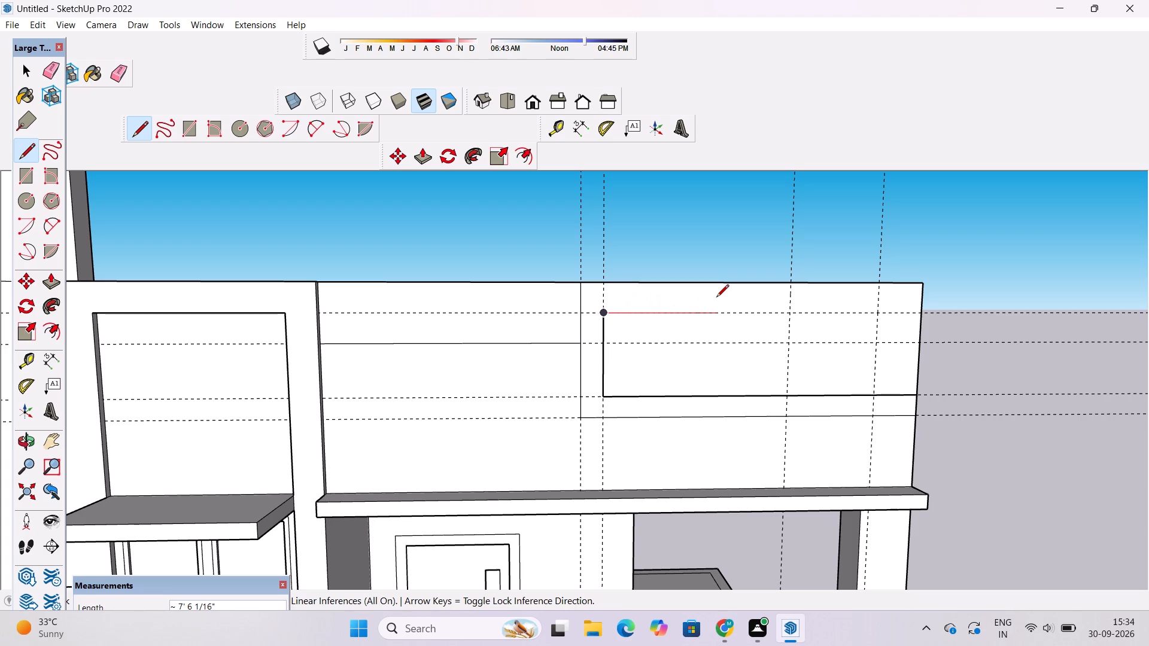
{"action": "left_click", "coordinate": [791, 310]}
{"action": "left_click", "coordinate": [789, 284]}
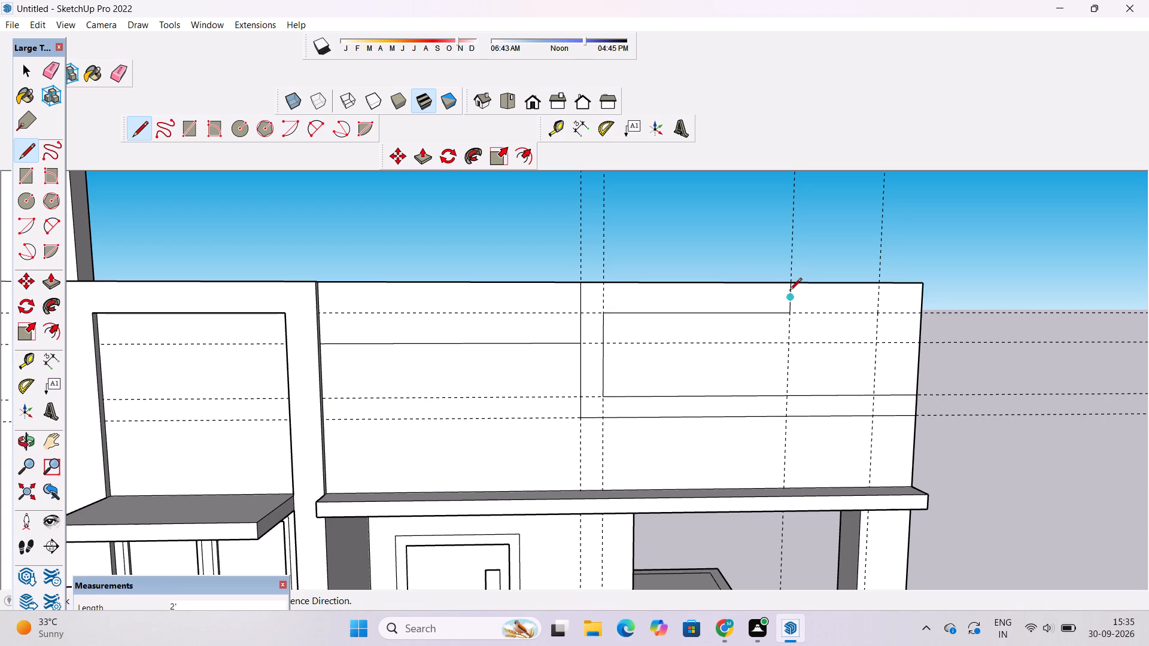
{"action": "key", "text": "space"}
Draw a rectangle 6' wide and about 4' 9 1/2" high down from the wall's top edge, between the two outermost vertical guides.
{"action": "key", "text": "r"}
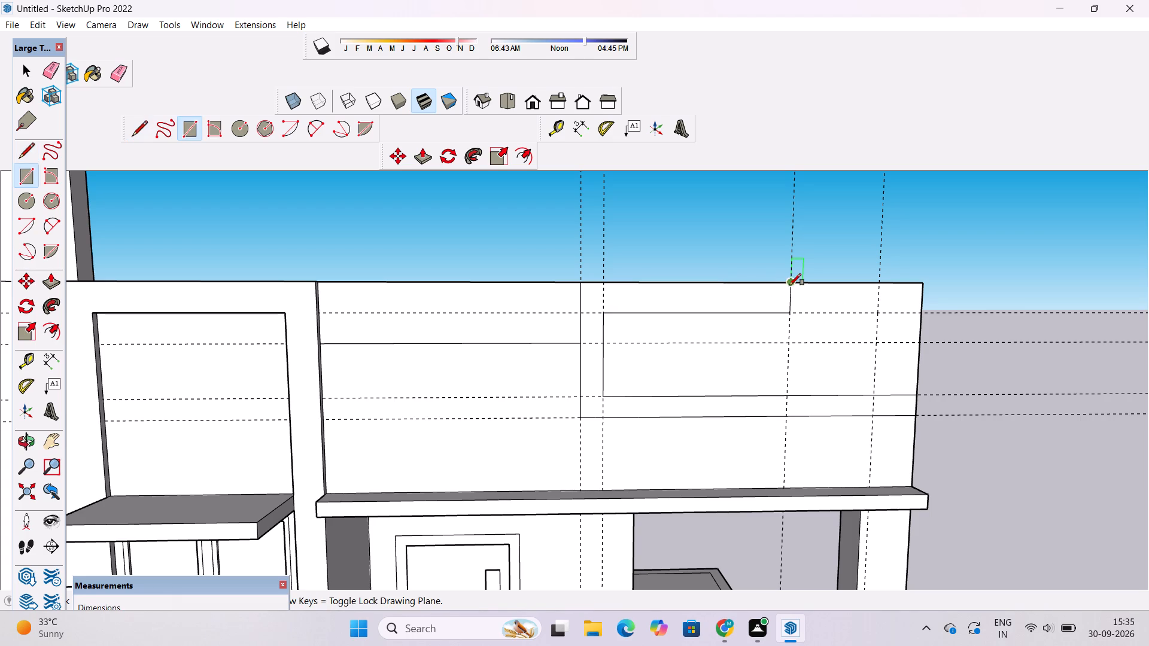
{"action": "left_click", "coordinate": [789, 282]}
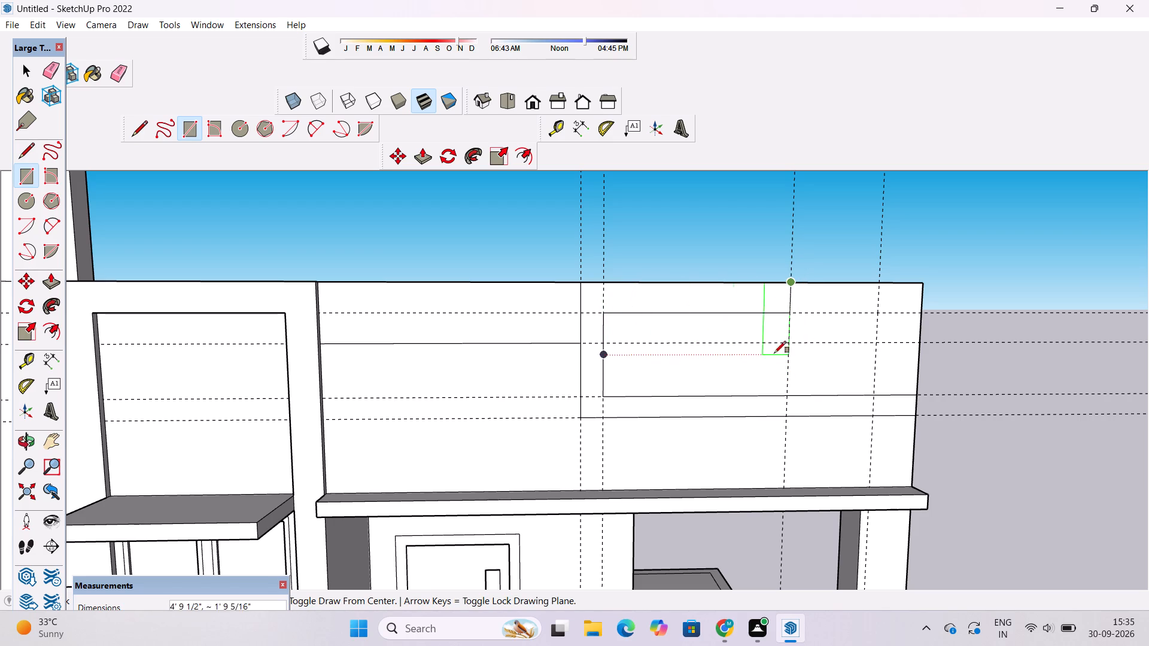
{"action": "left_click", "coordinate": [878, 356]}
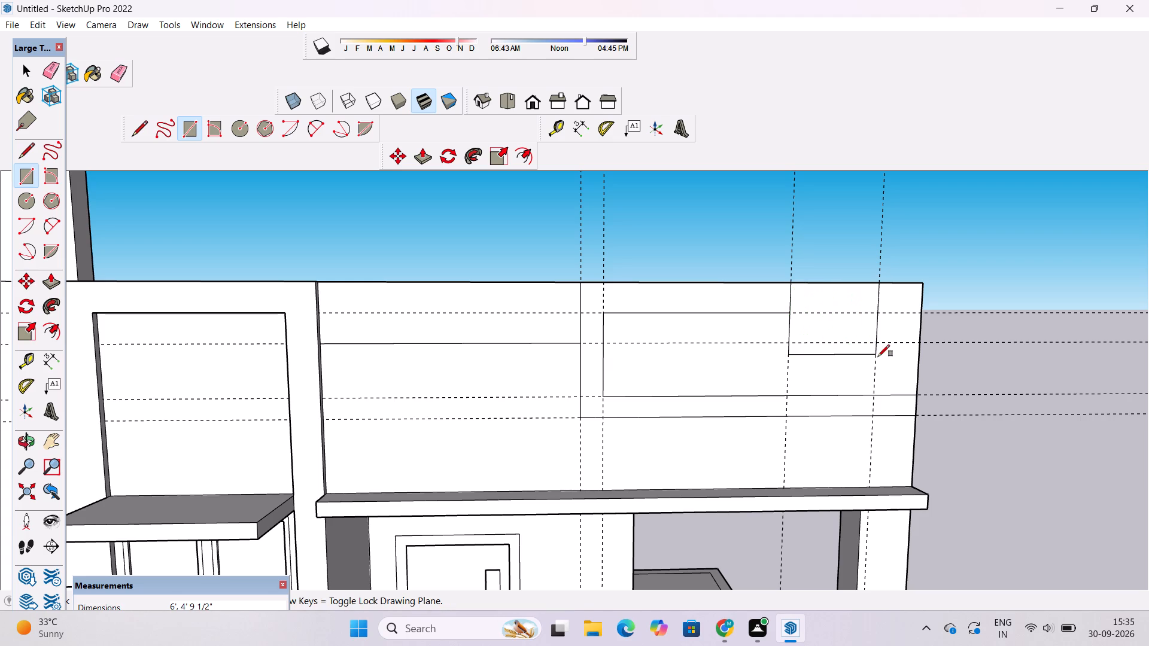
{"action": "key", "text": "space"}
Erase all the vertical and horizontal guides around the upper front wall, keeping the drawn outlines.
{"action": "key", "text": "e"}
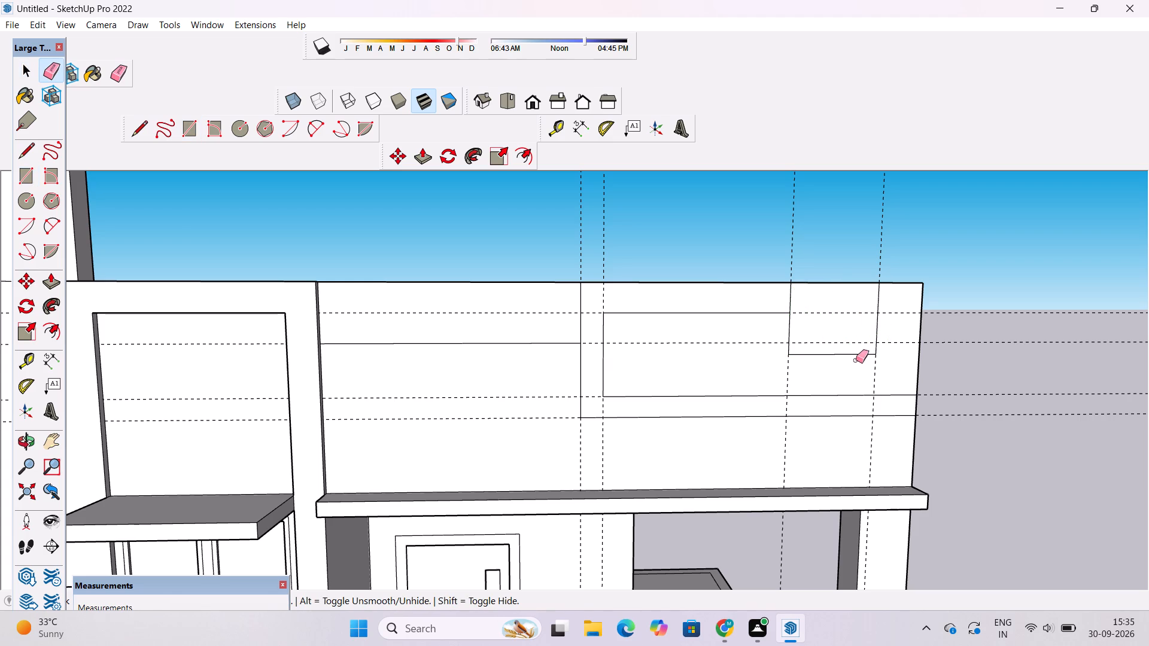
{"action": "scroll", "coordinate": [634, 389], "scroll_direction": "down", "scroll_amount": 4}
{"action": "left_click_drag", "start_coordinate": [839, 243], "coordinate": [834, 242]}
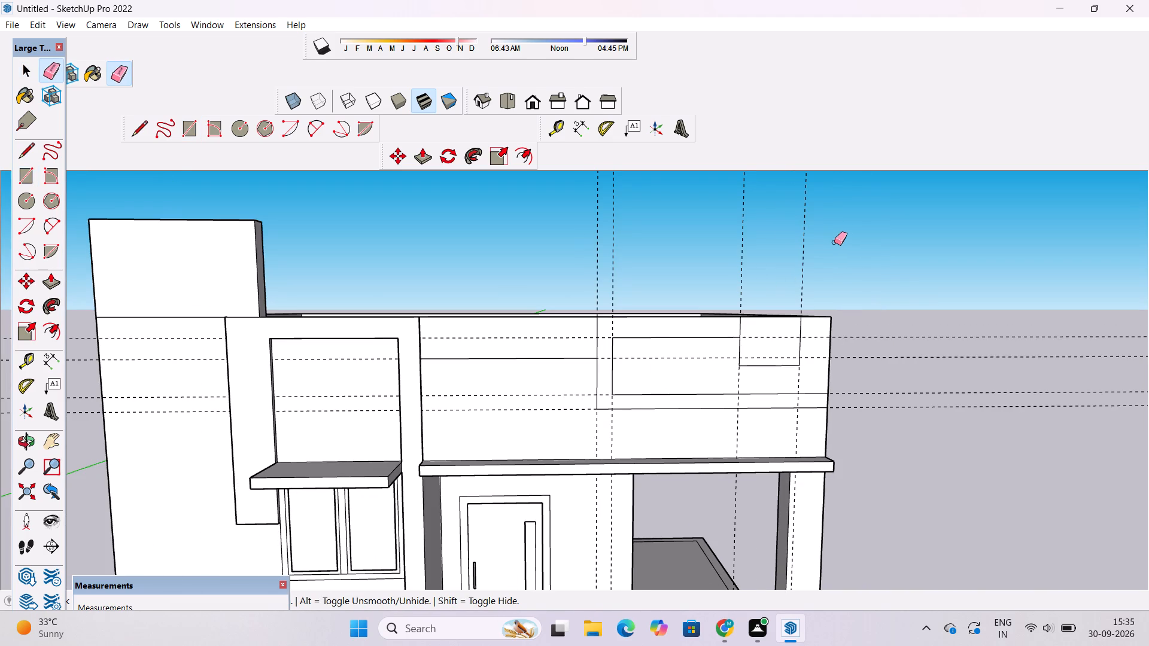
{"action": "left_click_drag", "start_coordinate": [834, 242], "coordinate": [714, 275]}
{"action": "left_click_drag", "start_coordinate": [646, 235], "coordinate": [589, 264]}
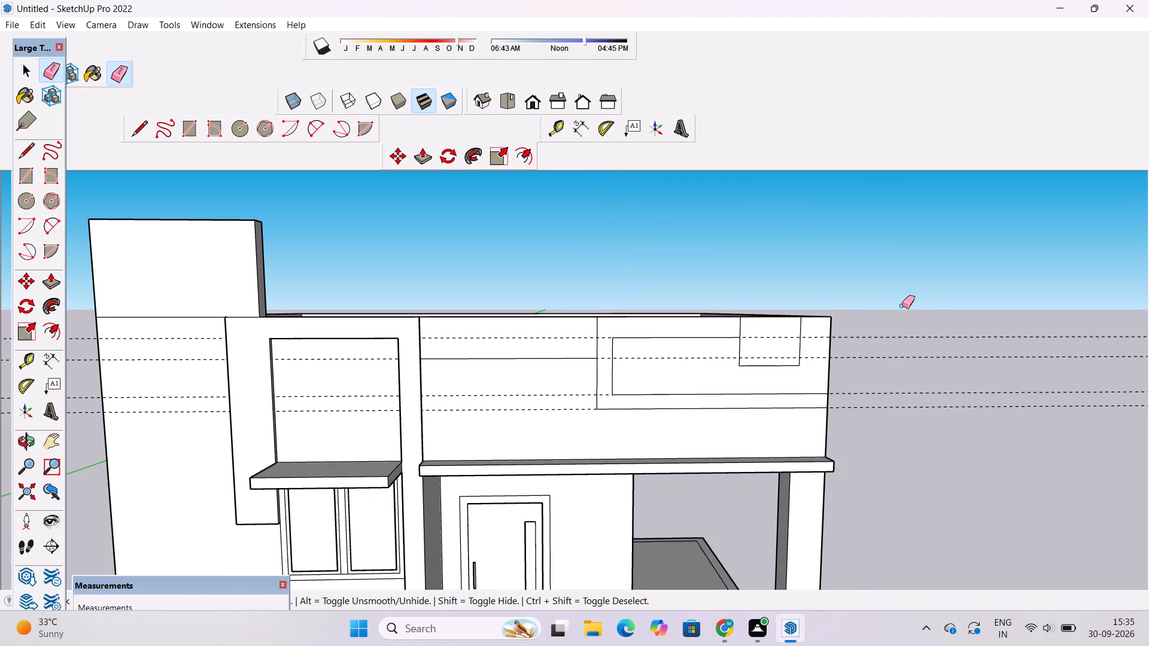
{"action": "left_click_drag", "start_coordinate": [902, 306], "coordinate": [919, 423]}
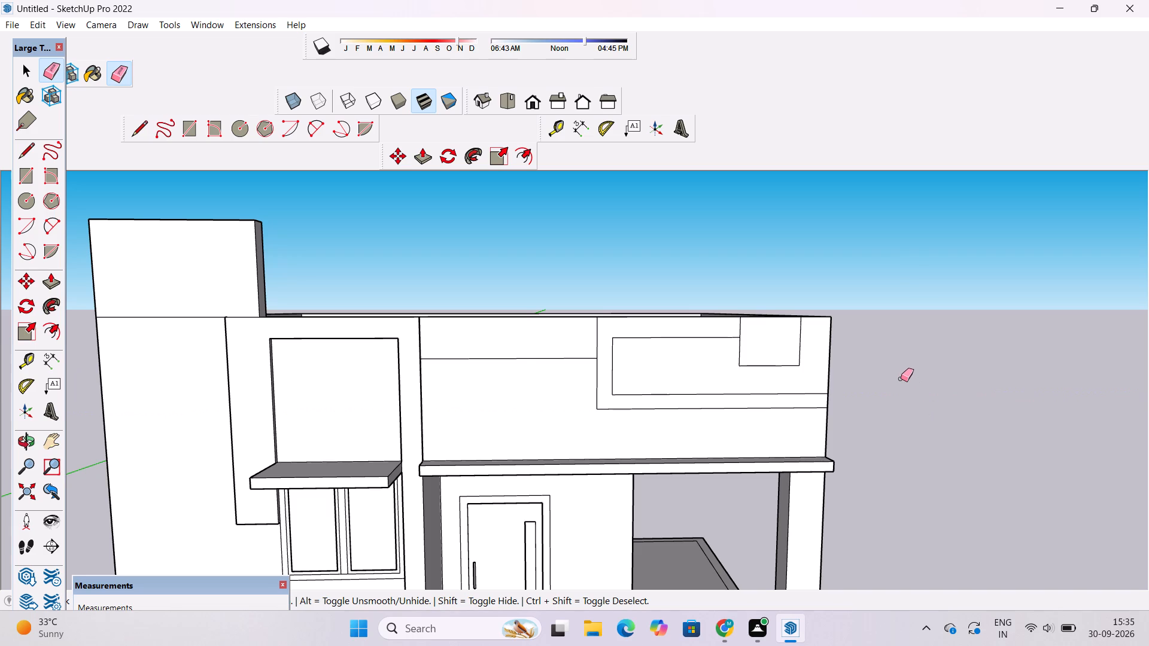
Offset the small rectangle at the outer end of the upper front wall inward by about 9 1/4".
{"action": "scroll", "coordinate": [674, 347], "scroll_direction": "up", "scroll_amount": 3}
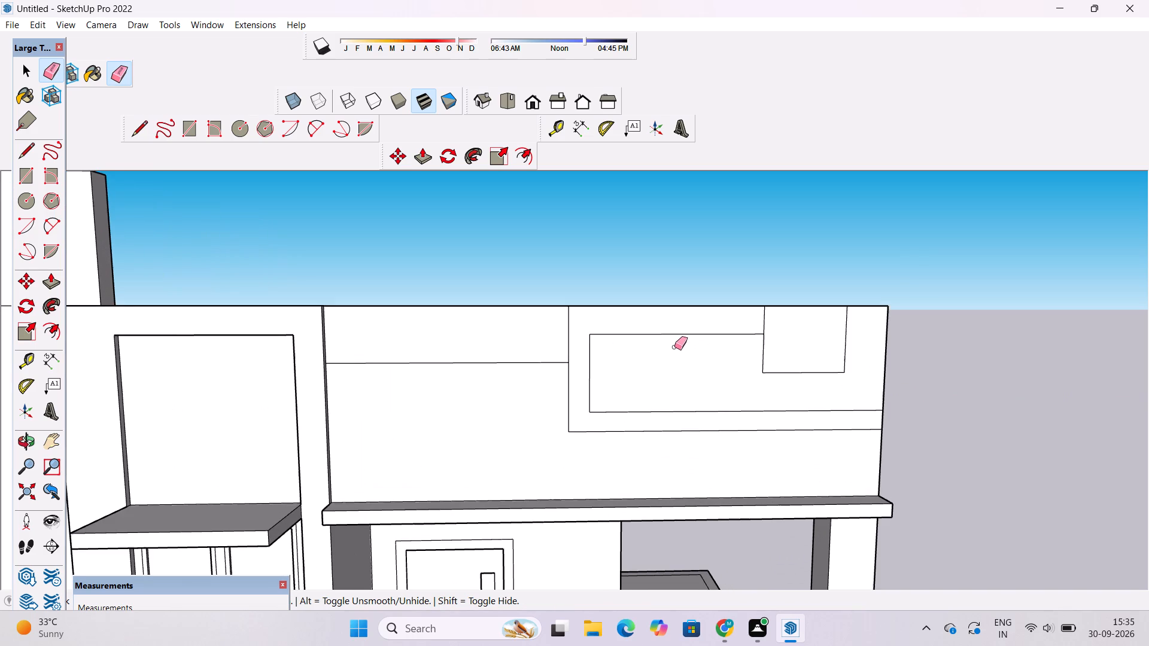
{"action": "scroll", "coordinate": [674, 347], "scroll_direction": "up", "scroll_amount": 3}
{"action": "key", "text": "space"}
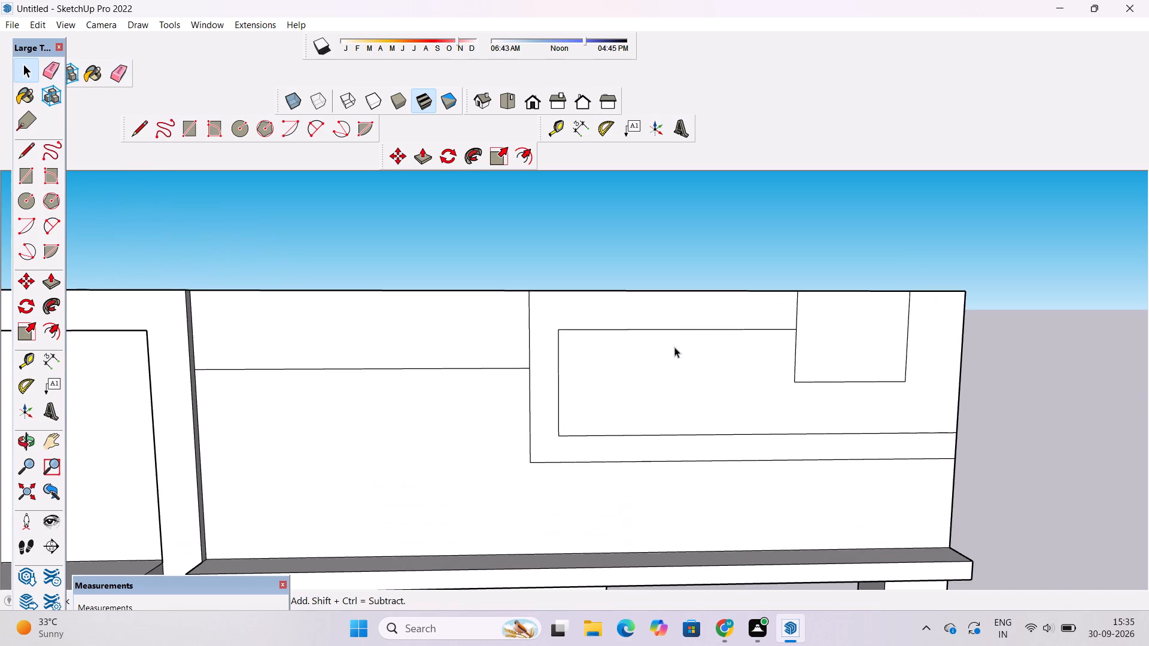
{"action": "type", "text": "o"}
{"action": "key", "text": "f"}
{"action": "scroll", "coordinate": [674, 347], "scroll_direction": "down", "scroll_amount": 1}
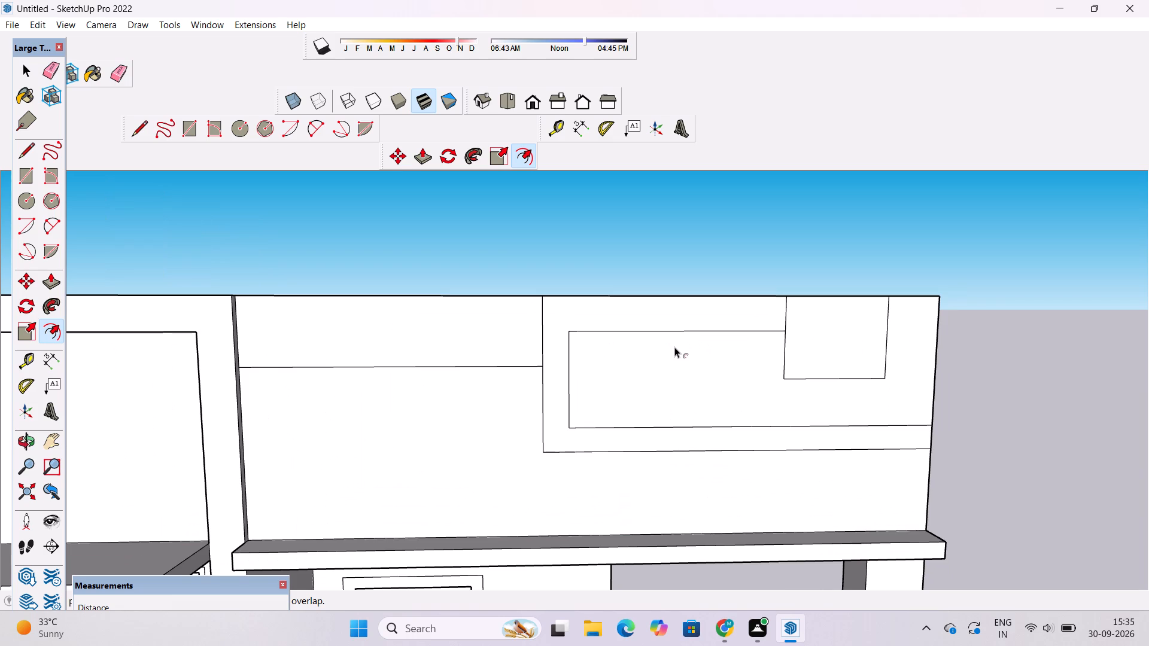
{"action": "scroll", "coordinate": [674, 347], "scroll_direction": "down", "scroll_amount": 4}
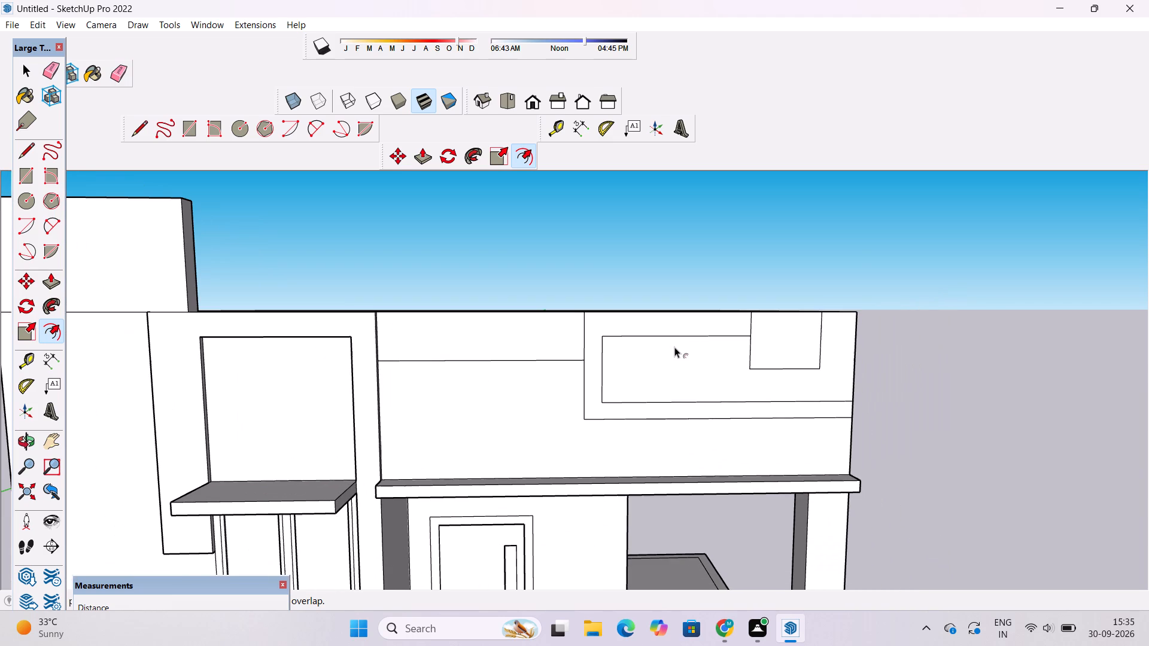
{"action": "scroll", "coordinate": [653, 349], "scroll_direction": "down", "scroll_amount": 4}
{"action": "scroll", "coordinate": [749, 334], "scroll_direction": "up", "scroll_amount": 6}
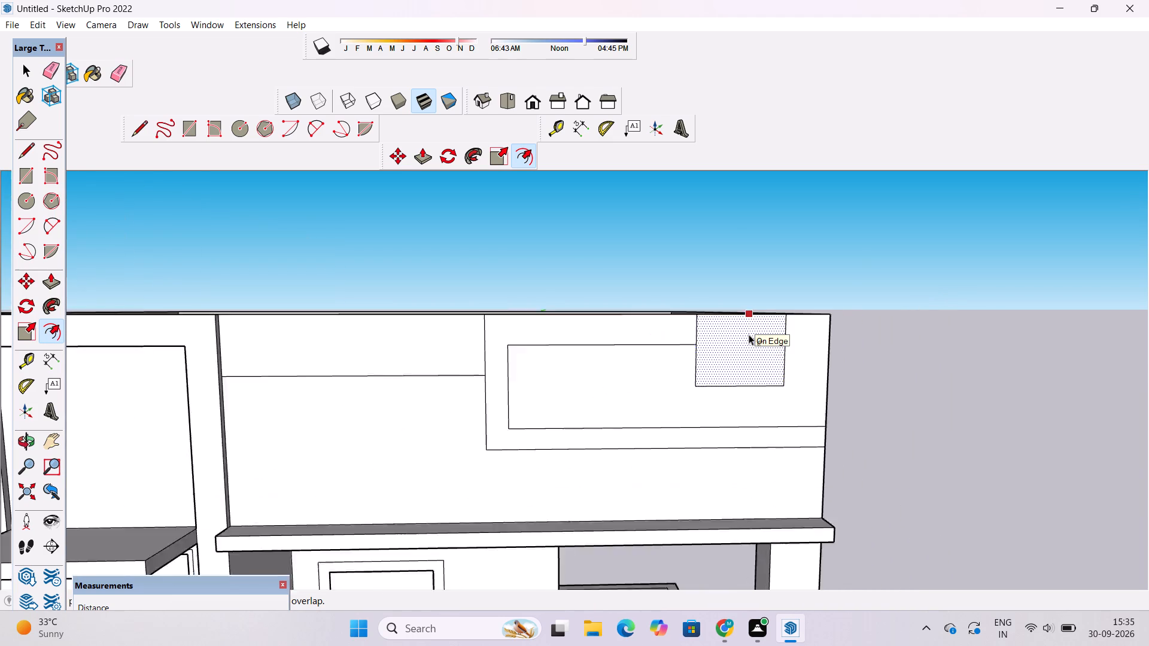
{"action": "scroll", "coordinate": [749, 334], "scroll_direction": "up", "scroll_amount": 2}
{"action": "left_click", "coordinate": [750, 322]}
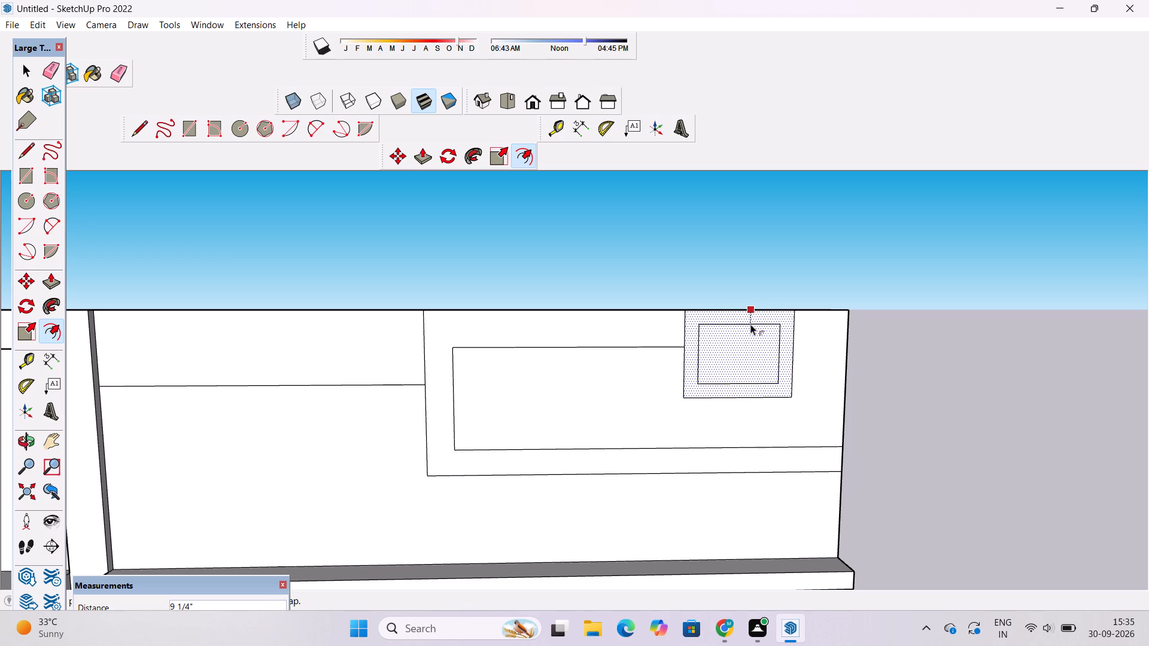
{"action": "left_click", "coordinate": [750, 324]}
Push the small rectangle's inner face 3" into the wall with Push/Pull.
{"action": "key", "text": "space"}
{"action": "type", "text": "o"}
{"action": "scroll", "coordinate": [750, 324], "scroll_direction": "down", "scroll_amount": 5}
{"action": "left_click_drag", "start_coordinate": [643, 334], "coordinate": [728, 379]}
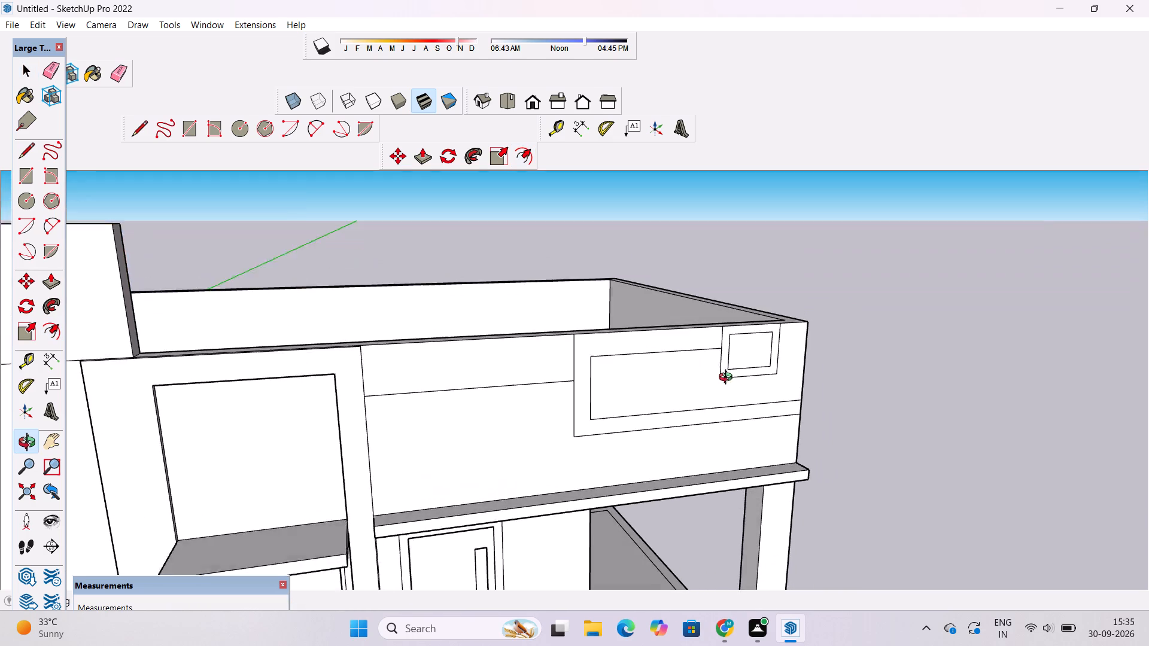
{"action": "left_click_drag", "start_coordinate": [728, 379], "coordinate": [727, 378]}
{"action": "scroll", "coordinate": [750, 374], "scroll_direction": "up", "scroll_amount": 3}
{"action": "left_click_drag", "start_coordinate": [765, 356], "coordinate": [705, 370], "text": "shift"}
{"action": "scroll", "coordinate": [703, 372], "scroll_direction": "up", "scroll_amount": 2}
{"action": "left_click_drag", "start_coordinate": [703, 372], "coordinate": [677, 389], "text": "shift"}
{"action": "scroll", "coordinate": [670, 388], "scroll_direction": "up", "scroll_amount": 5}
{"action": "left_click_drag", "start_coordinate": [670, 387], "coordinate": [656, 410], "text": "shift"}
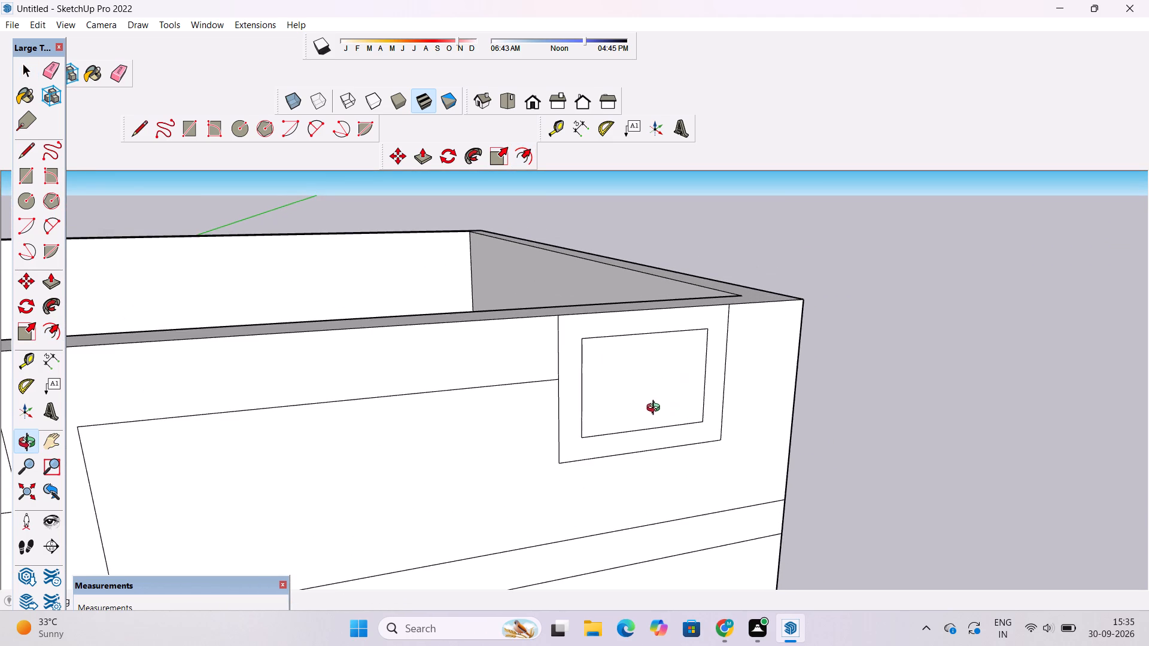
{"action": "left_click_drag", "start_coordinate": [654, 409], "coordinate": [693, 465]}
{"action": "left_click_drag", "start_coordinate": [691, 458], "coordinate": [555, 411]}
{"action": "left_click_drag", "start_coordinate": [574, 413], "coordinate": [579, 471]}
{"action": "scroll", "coordinate": [578, 463], "scroll_direction": "up", "scroll_amount": 3}
{"action": "left_click_drag", "start_coordinate": [577, 459], "coordinate": [592, 512], "text": "shift"}
{"action": "left_click_drag", "start_coordinate": [592, 512], "coordinate": [600, 446]}
{"action": "scroll", "coordinate": [604, 434], "scroll_direction": "down", "scroll_amount": 4}
{"action": "left_click_drag", "start_coordinate": [604, 434], "coordinate": [605, 477], "text": "shift"}
{"action": "scroll", "coordinate": [605, 477], "scroll_direction": "up", "scroll_amount": 3}
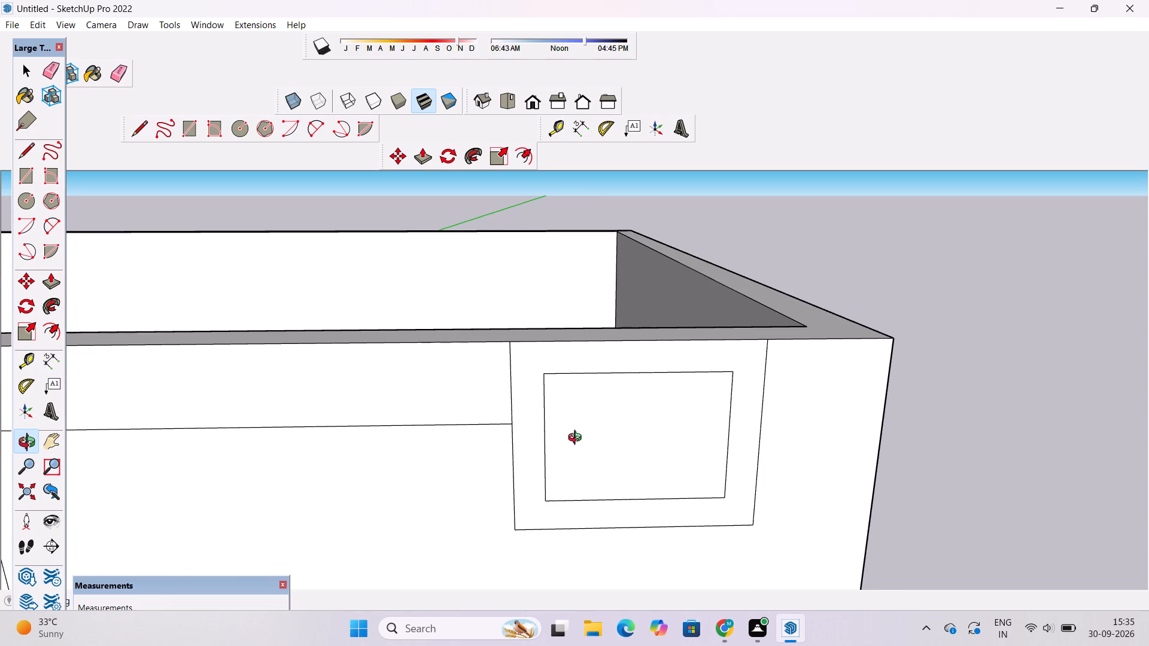
{"action": "scroll", "coordinate": [560, 473], "scroll_direction": "down", "scroll_amount": 1}
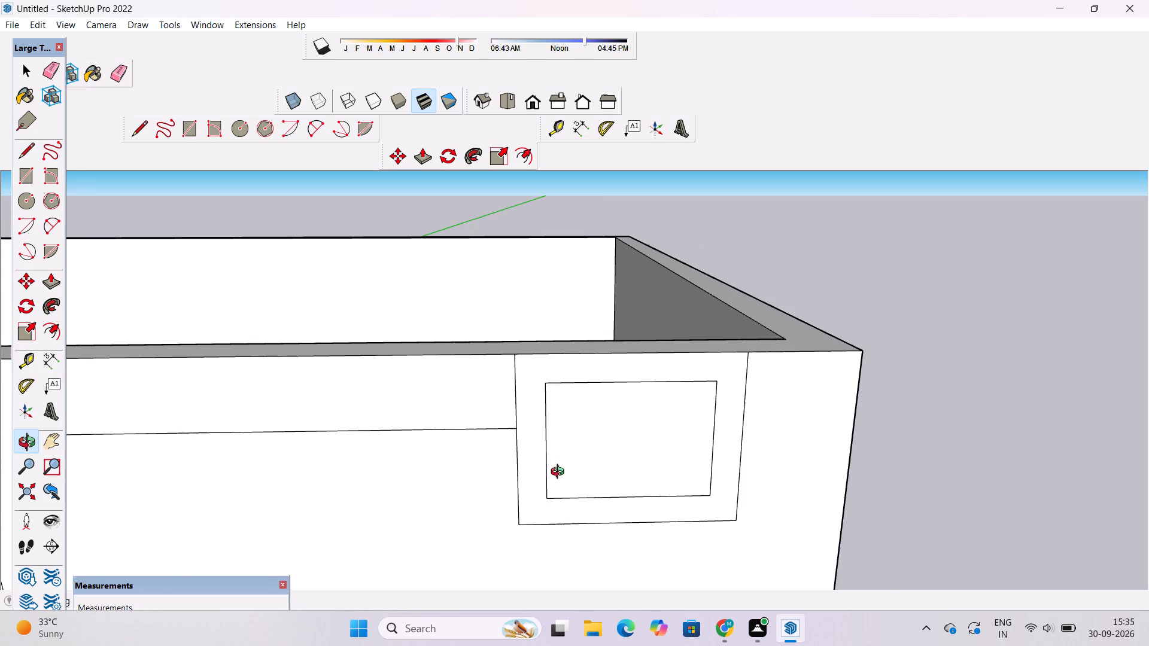
{"action": "scroll", "coordinate": [560, 473], "scroll_direction": "up", "scroll_amount": 1}
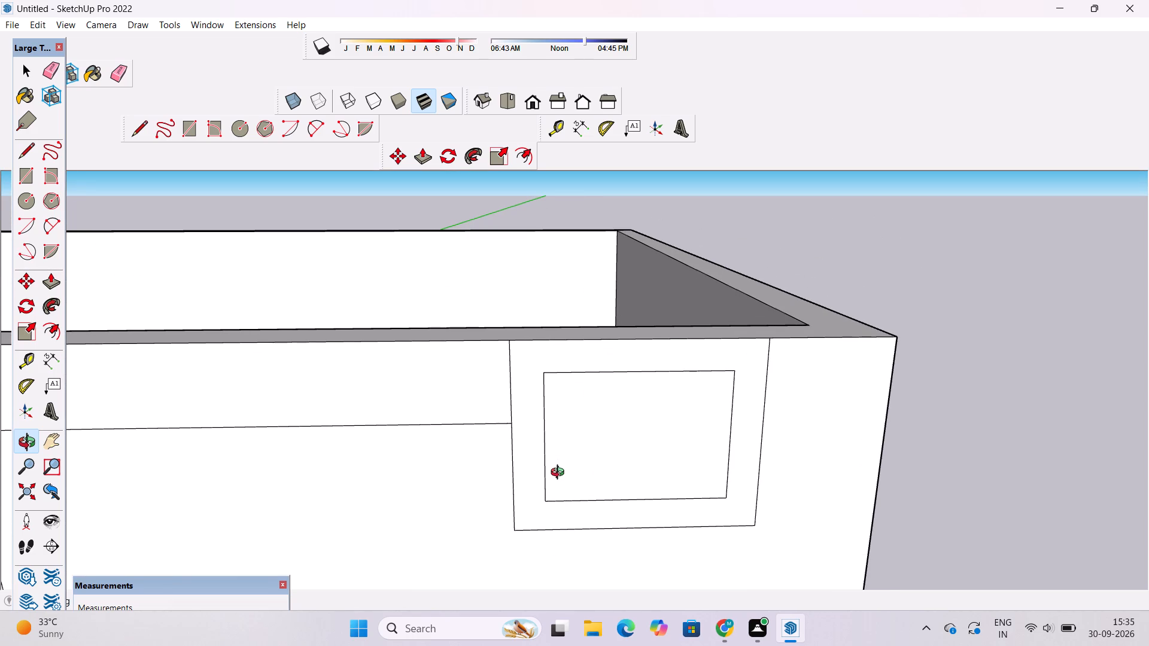
{"action": "scroll", "coordinate": [560, 474], "scroll_direction": "down", "scroll_amount": 2}
{"action": "left_click_drag", "start_coordinate": [585, 483], "coordinate": [613, 464]}
{"action": "left_click_drag", "start_coordinate": [613, 463], "coordinate": [606, 456], "text": "shift"}
{"action": "left_click_drag", "start_coordinate": [606, 456], "coordinate": [606, 468]}
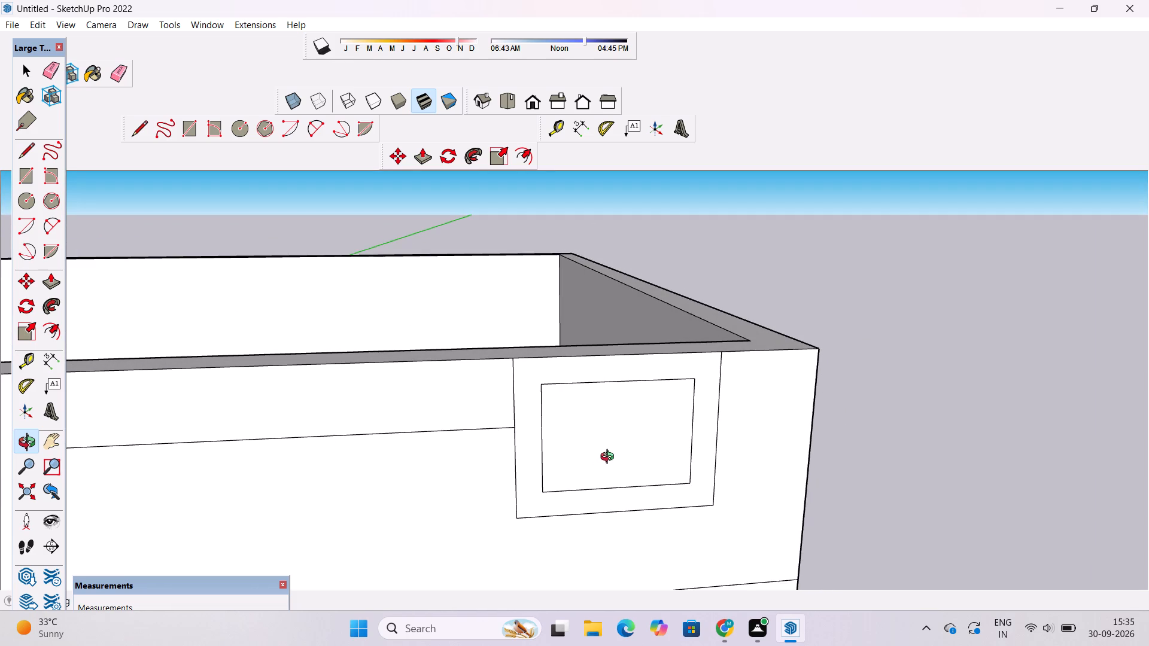
{"action": "key", "text": "space"}
{"action": "scroll", "coordinate": [609, 453], "scroll_direction": "up", "scroll_amount": 2}
{"action": "left_click", "coordinate": [609, 453]}
{"action": "key", "text": "p"}
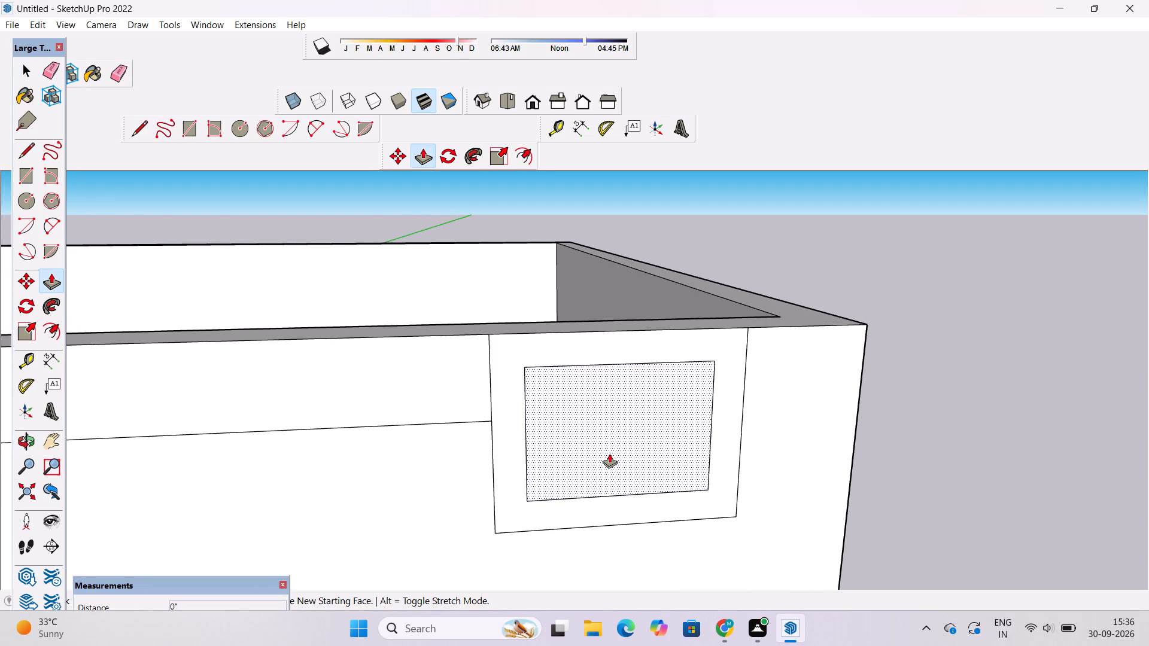
{"action": "left_click", "coordinate": [609, 453]}
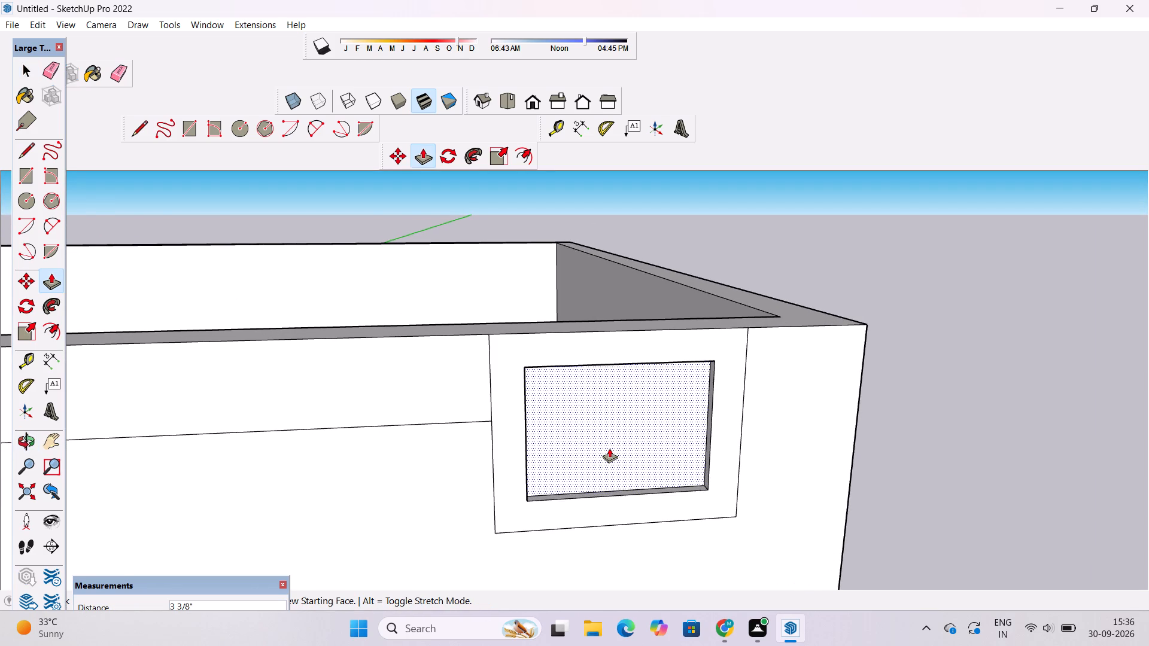
{"action": "type", "text": "3\""}
{"action": "key", "text": "Return"}
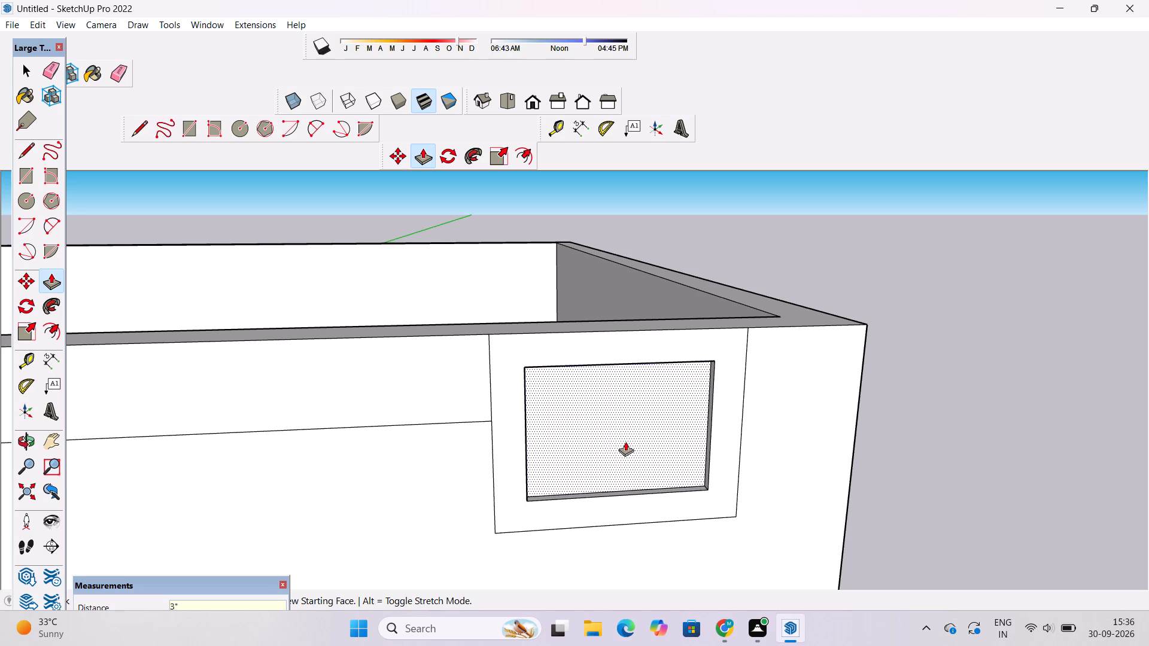
Examine the recessed panel, the stepped outline and the ledge on the front facade from several angles.
{"action": "key", "text": "space"}
{"action": "type", "text": "o"}
{"action": "scroll", "coordinate": [626, 442], "scroll_direction": "down", "scroll_amount": 6}
{"action": "left_click_drag", "start_coordinate": [619, 456], "coordinate": [612, 412]}
{"action": "left_click_drag", "start_coordinate": [609, 411], "coordinate": [702, 391], "text": "shift"}
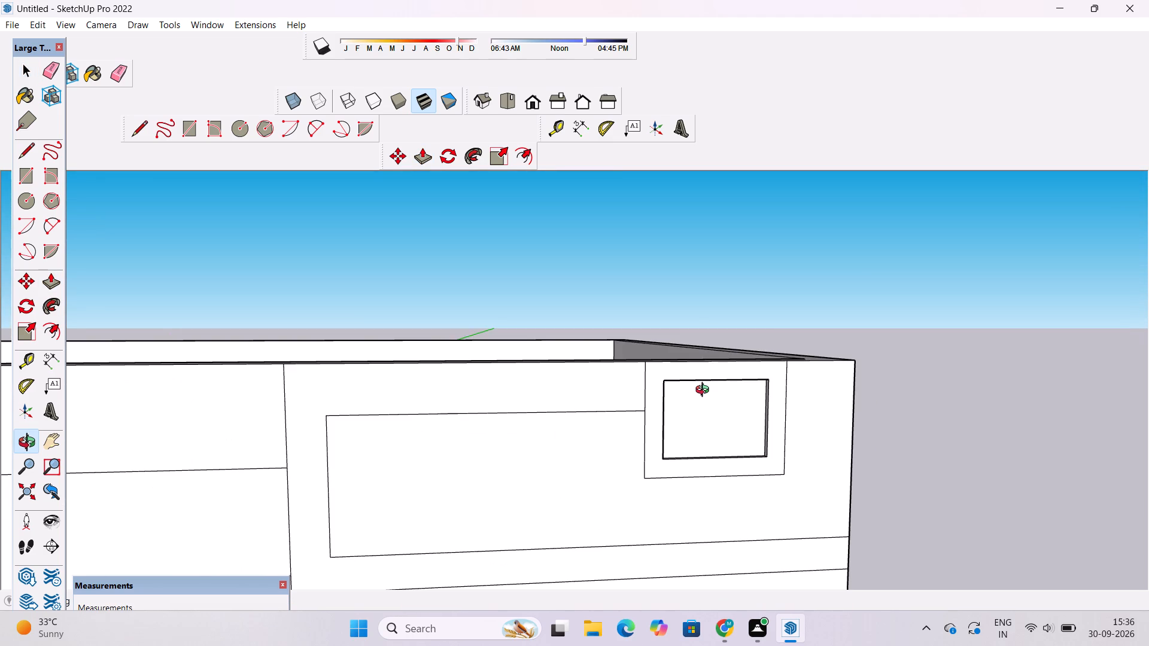
{"action": "left_click_drag", "start_coordinate": [705, 392], "coordinate": [704, 427], "text": "shift"}
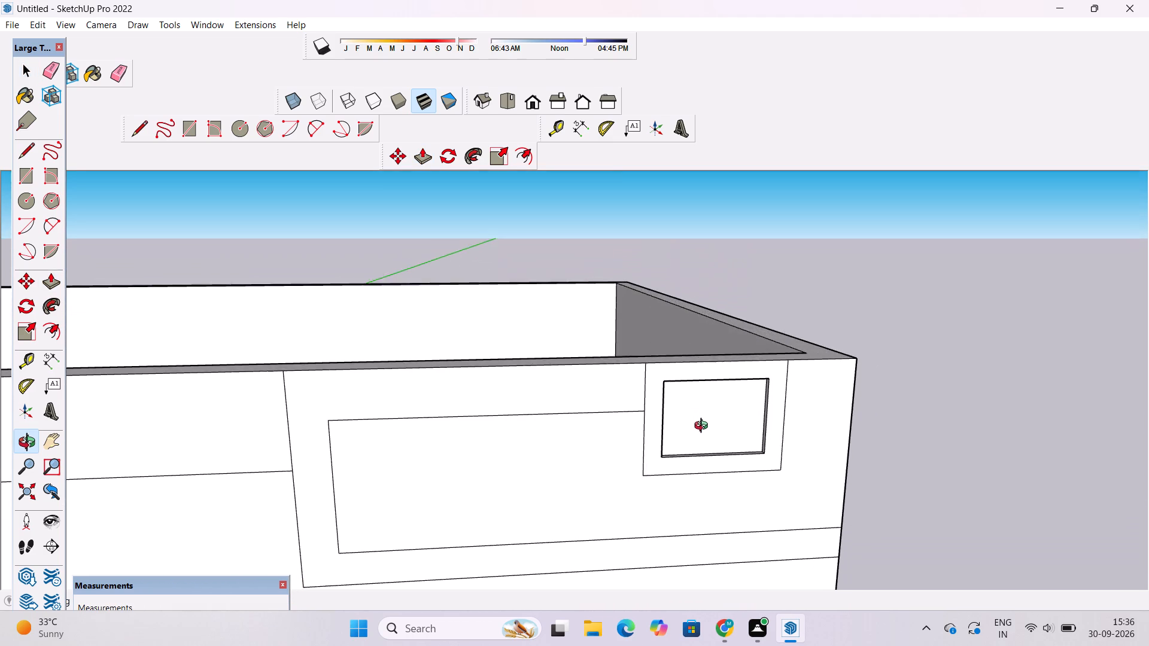
{"action": "left_click_drag", "start_coordinate": [704, 427], "coordinate": [705, 449], "text": "shift"}
{"action": "left_click_drag", "start_coordinate": [693, 432], "coordinate": [686, 263], "text": "shift"}
{"action": "scroll", "coordinate": [689, 352], "scroll_direction": "down", "scroll_amount": 4}
{"action": "left_click_drag", "start_coordinate": [722, 415], "coordinate": [722, 416]}
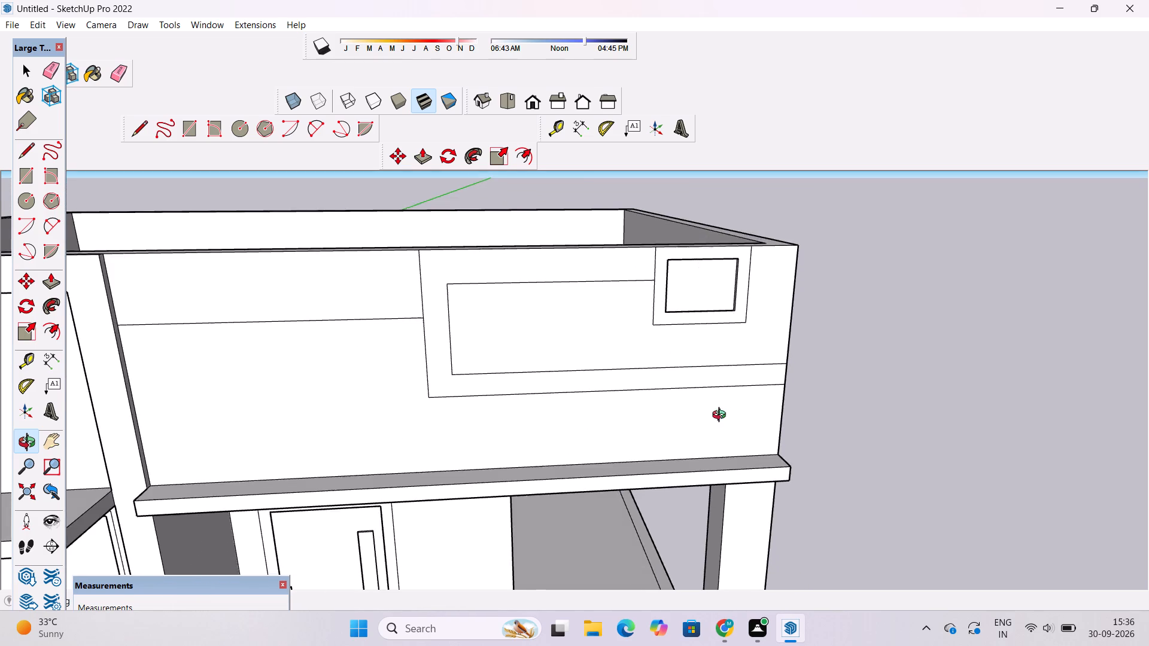
{"action": "left_click_drag", "start_coordinate": [722, 416], "coordinate": [609, 418]}
{"action": "left_click_drag", "start_coordinate": [609, 418], "coordinate": [826, 376], "text": "shift"}
{"action": "scroll", "coordinate": [732, 377], "scroll_direction": "up", "scroll_amount": 1}
{"action": "left_click_drag", "start_coordinate": [689, 376], "coordinate": [825, 360]}
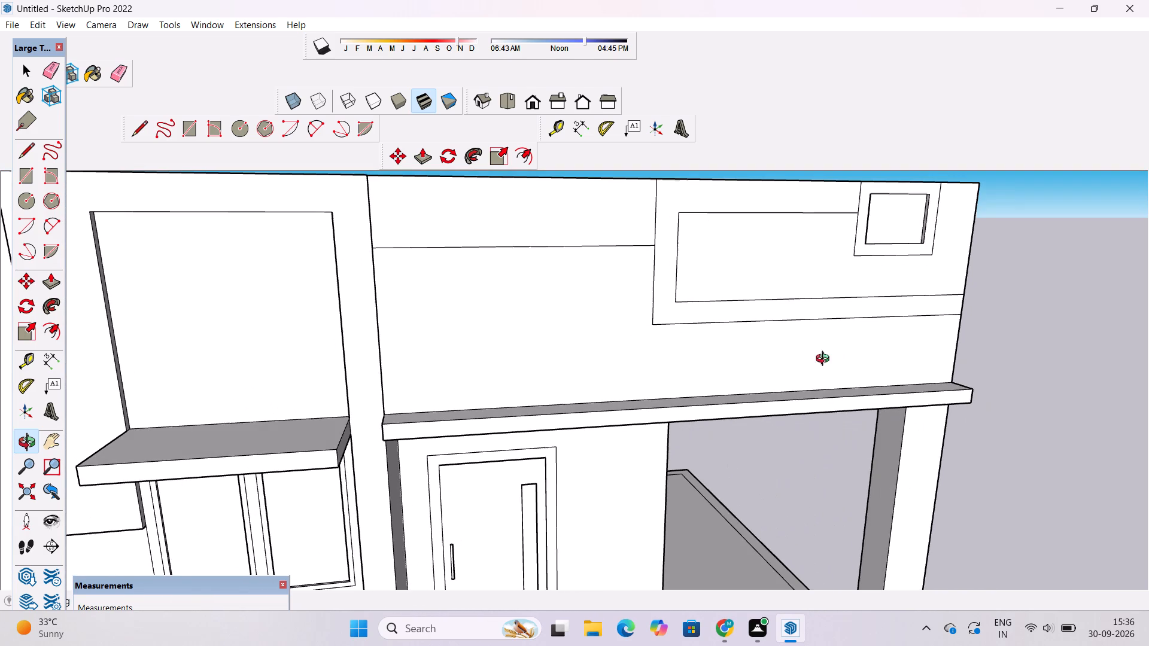
{"action": "left_click_drag", "start_coordinate": [765, 349], "coordinate": [775, 386], "text": "shift"}
{"action": "scroll", "coordinate": [761, 370], "scroll_direction": "down", "scroll_amount": 4}
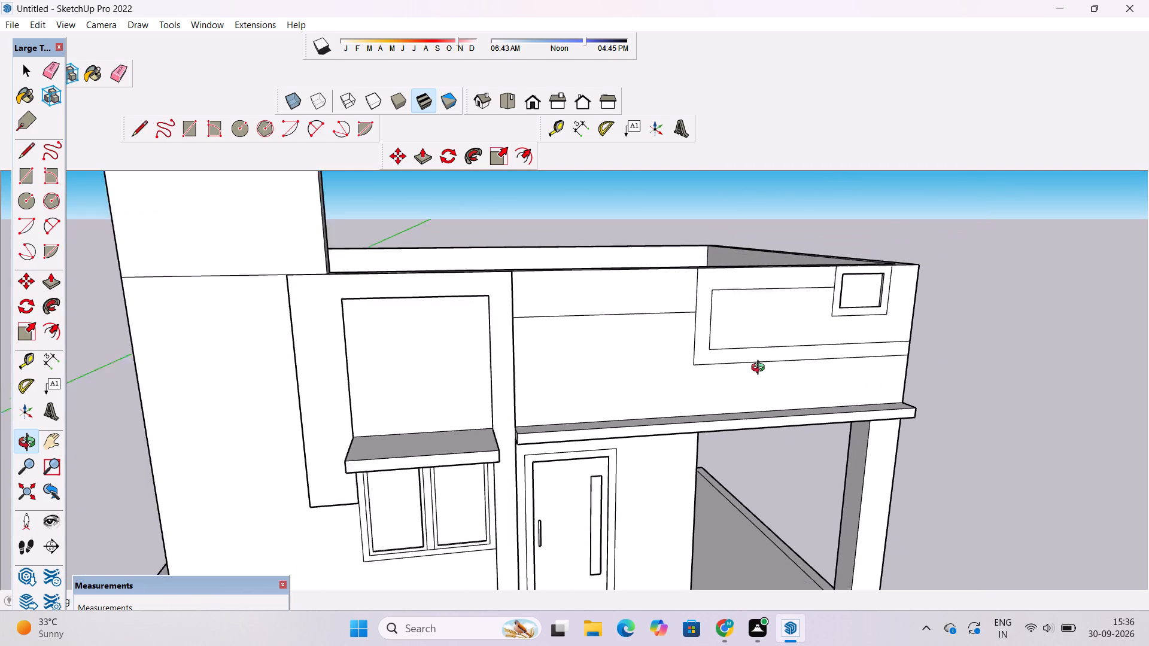
{"action": "scroll", "coordinate": [761, 369], "scroll_direction": "down", "scroll_amount": 3}
{"action": "scroll", "coordinate": [761, 368], "scroll_direction": "up", "scroll_amount": 5}
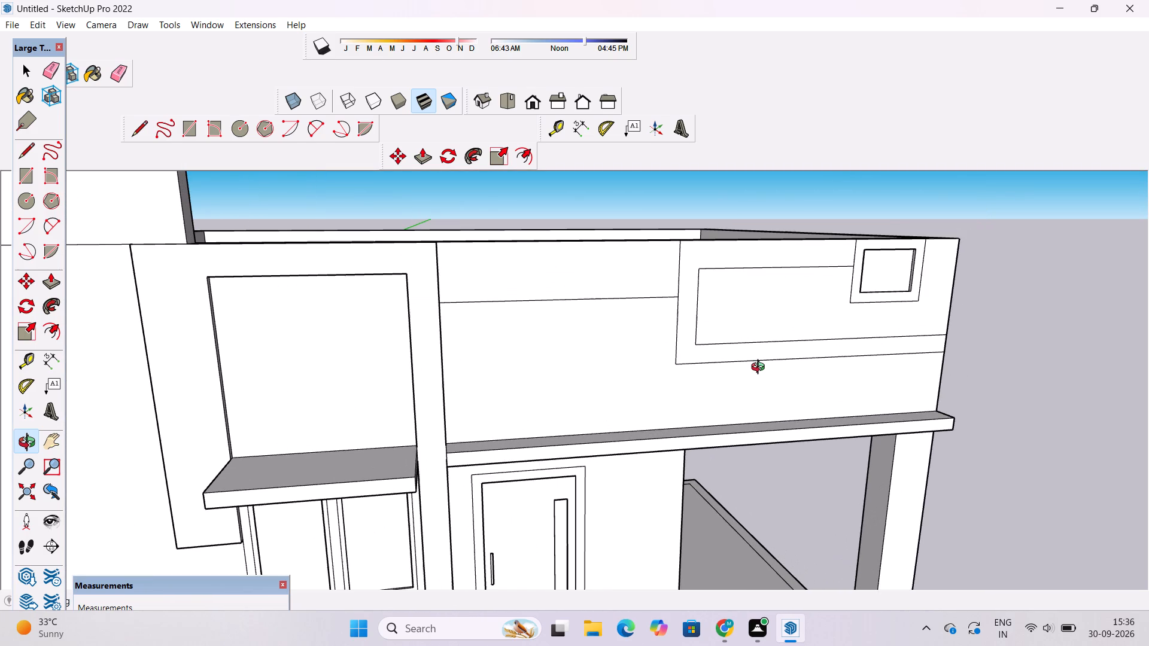
{"action": "left_click_drag", "start_coordinate": [778, 334], "coordinate": [692, 332]}
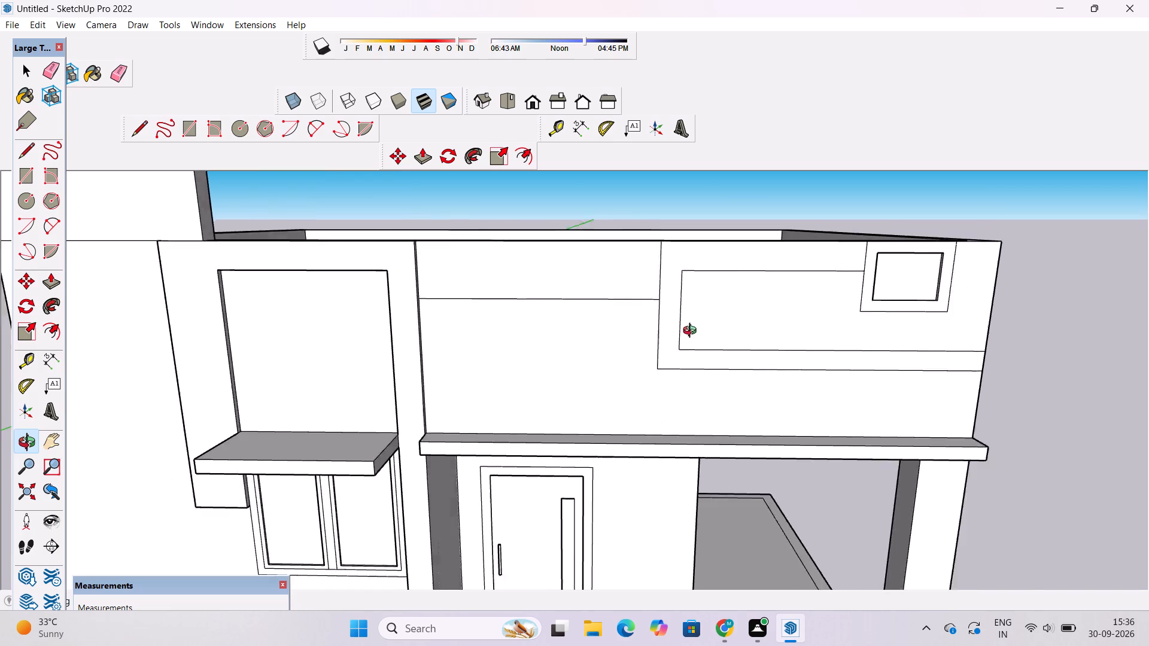
{"action": "left_click_drag", "start_coordinate": [692, 332], "coordinate": [489, 382]}
{"action": "left_click_drag", "start_coordinate": [534, 387], "coordinate": [779, 290]}
{"action": "left_click_drag", "start_coordinate": [766, 261], "coordinate": [565, 337], "text": "shift"}
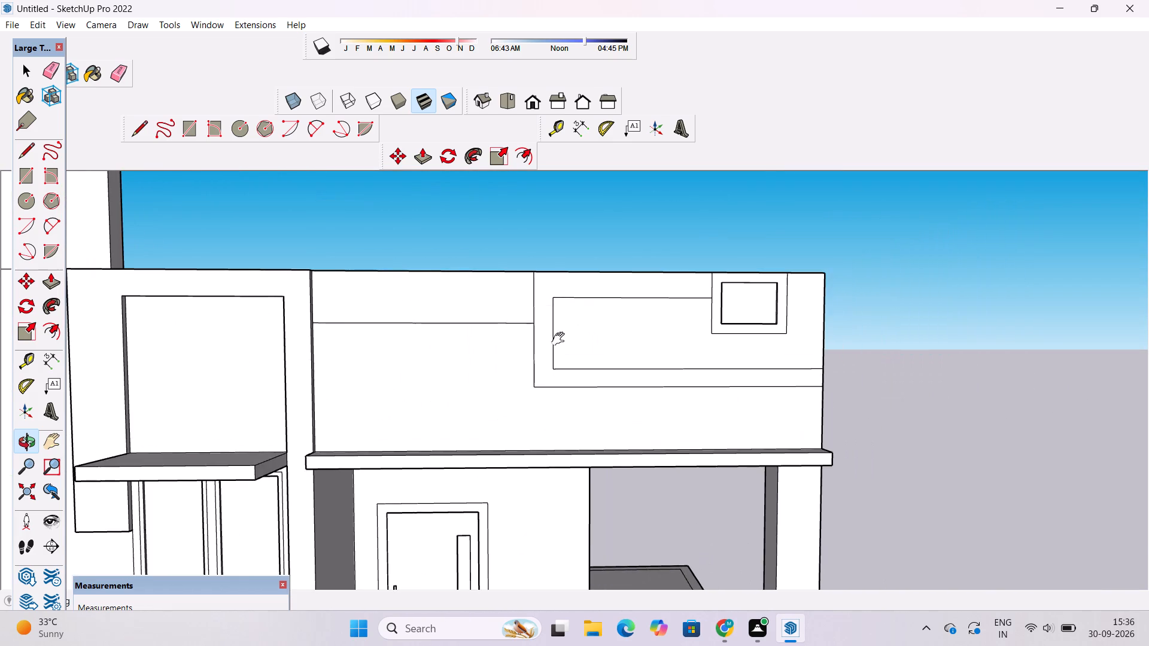
{"action": "scroll", "coordinate": [561, 342], "scroll_direction": "up", "scroll_amount": 2}
{"action": "left_click_drag", "start_coordinate": [539, 371], "coordinate": [600, 479]}
{"action": "scroll", "coordinate": [600, 480], "scroll_direction": "up", "scroll_amount": 8}
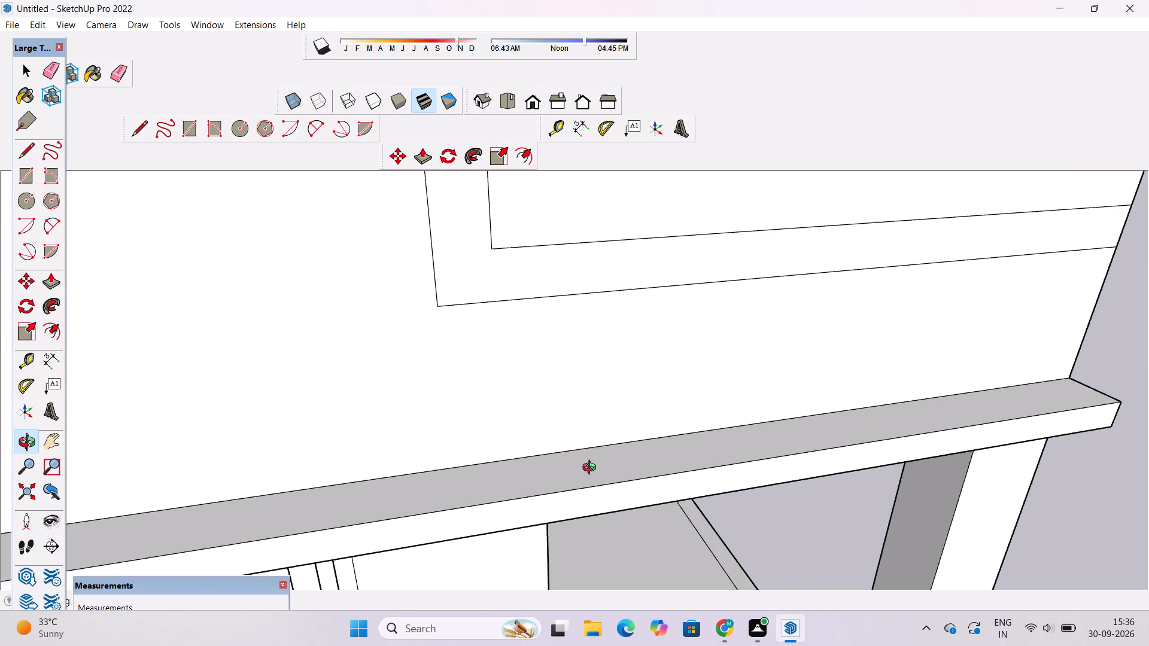
{"action": "left_click_drag", "start_coordinate": [583, 469], "coordinate": [462, 490], "text": "shift"}
{"action": "scroll", "coordinate": [462, 490], "scroll_direction": "up", "scroll_amount": 3}
{"action": "scroll", "coordinate": [462, 490], "scroll_direction": "down", "scroll_amount": 2}
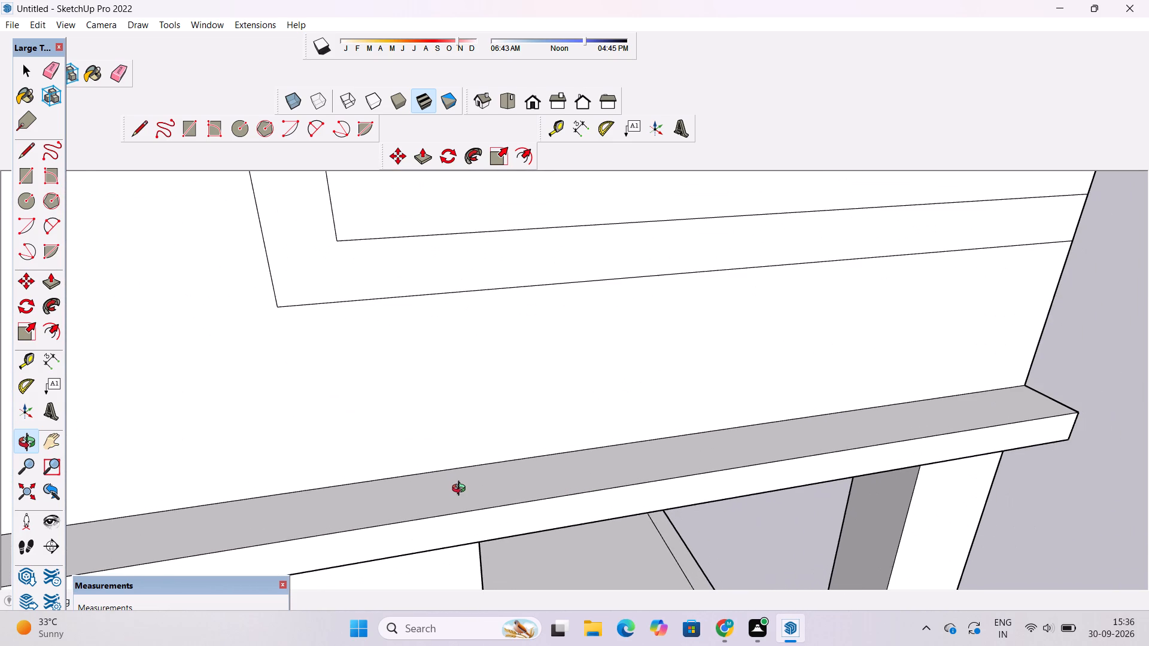
Erase the upper horizontal line of the inner stepped outline, between its vertical line and the small framed rectangle.
{"action": "left_click_drag", "start_coordinate": [461, 490], "coordinate": [502, 602], "text": "shift"}
{"action": "scroll", "coordinate": [493, 570], "scroll_direction": "down", "scroll_amount": 8}
{"action": "left_click_drag", "start_coordinate": [492, 562], "coordinate": [490, 526]}
{"action": "key", "text": "r"}
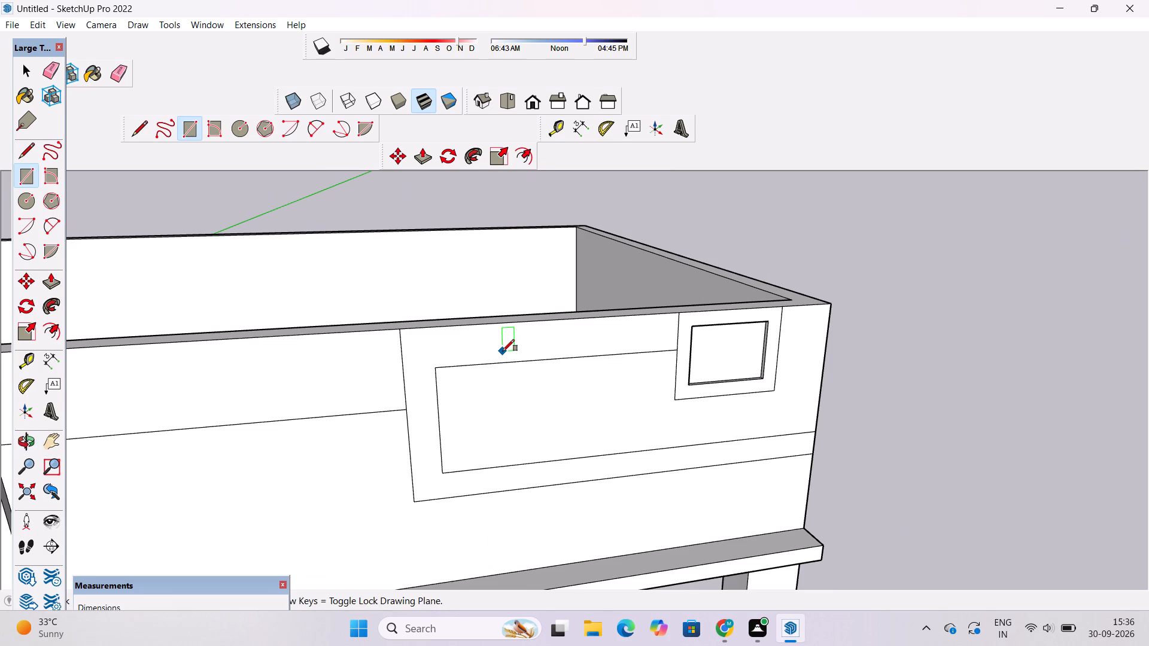
{"action": "key", "text": "e"}
{"action": "left_click_drag", "start_coordinate": [501, 356], "coordinate": [504, 364]}
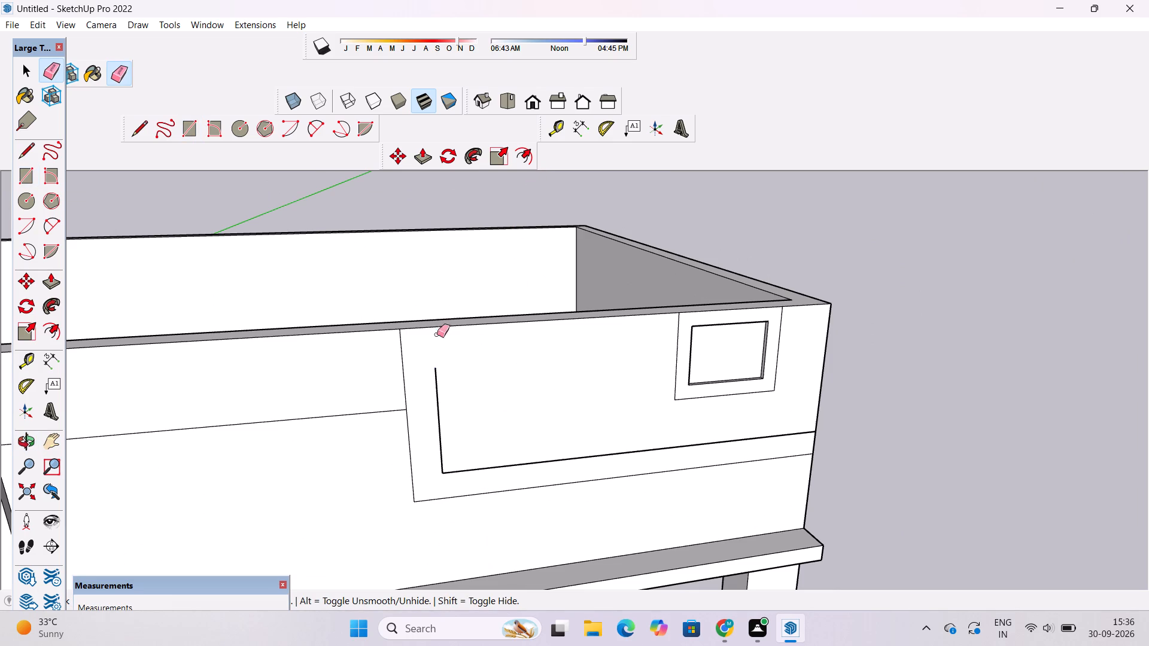
Place a guide line 1.5' below the top edge of the upper front wall.
{"action": "left_click", "coordinate": [148, 123]}
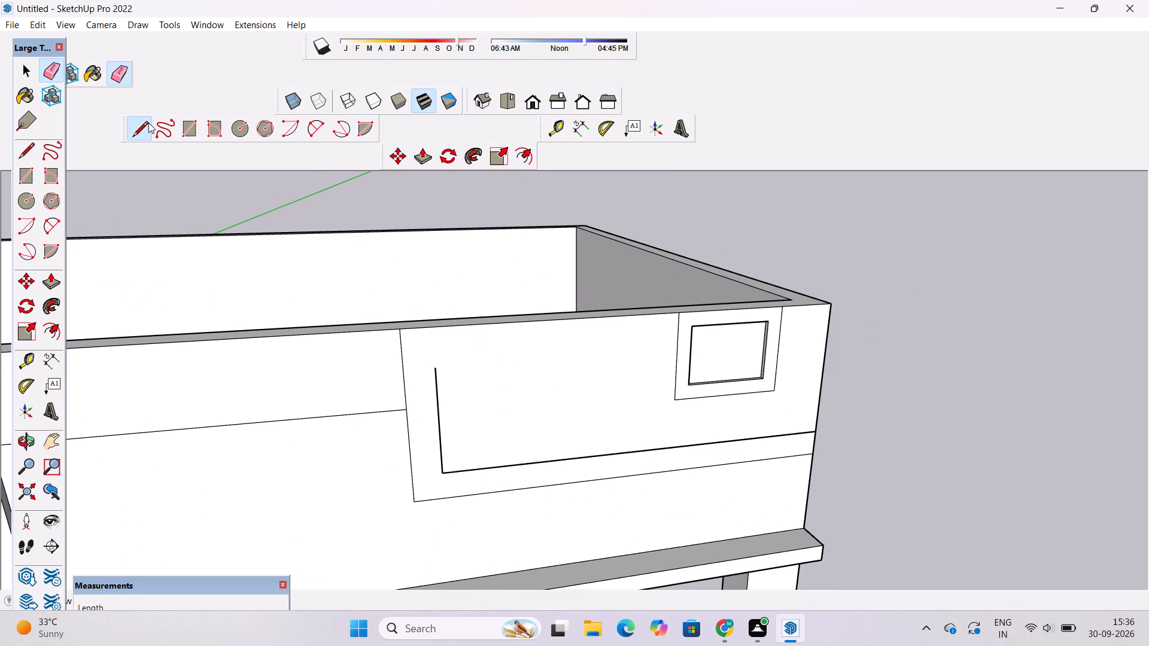
{"action": "left_click", "coordinate": [30, 358]}
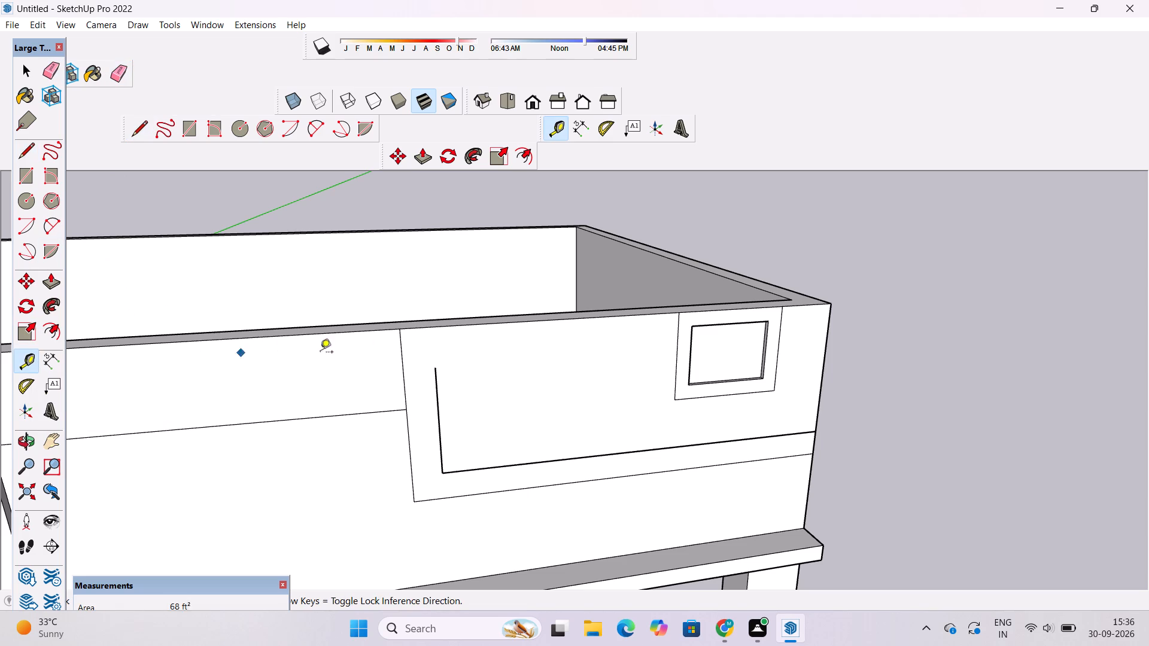
{"action": "left_click", "coordinate": [564, 320]}
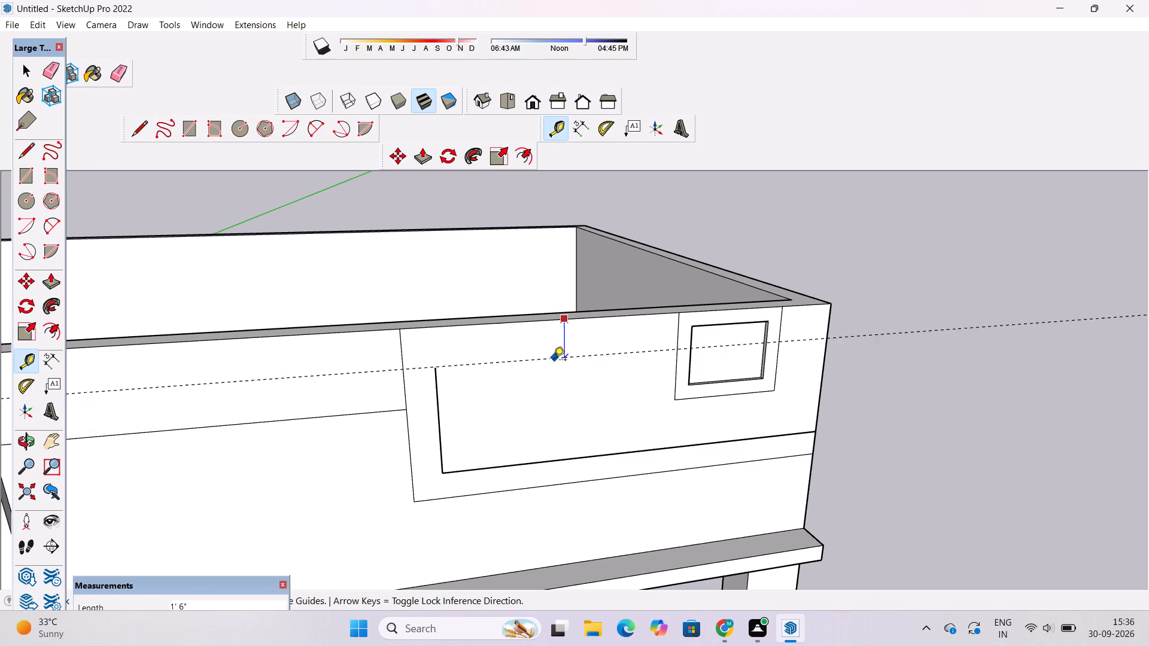
{"action": "scroll", "coordinate": [552, 366], "scroll_direction": "up", "scroll_amount": 3}
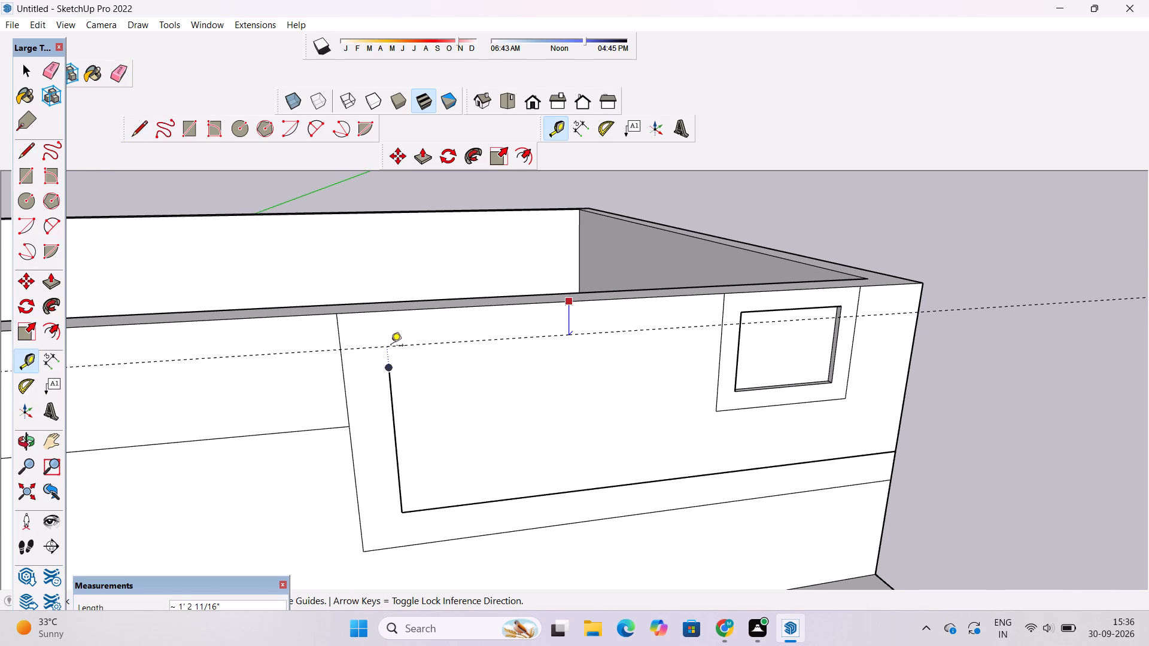
{"action": "type", "text": "1.5"}
{"action": "key", "text": "apostrophe"}
{"action": "key", "text": "Return"}
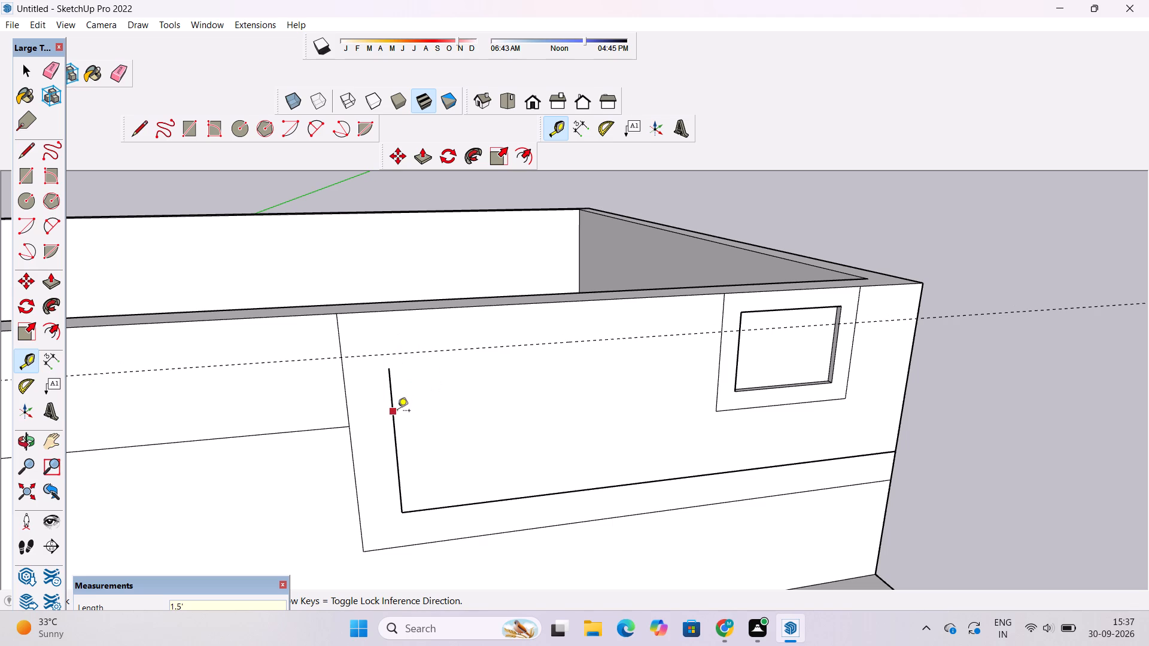
Extend the inner outline's vertical line 6" up to the guide and draw a 12' 6" horizontal line to the small framed rectangle.
{"action": "key", "text": "l"}
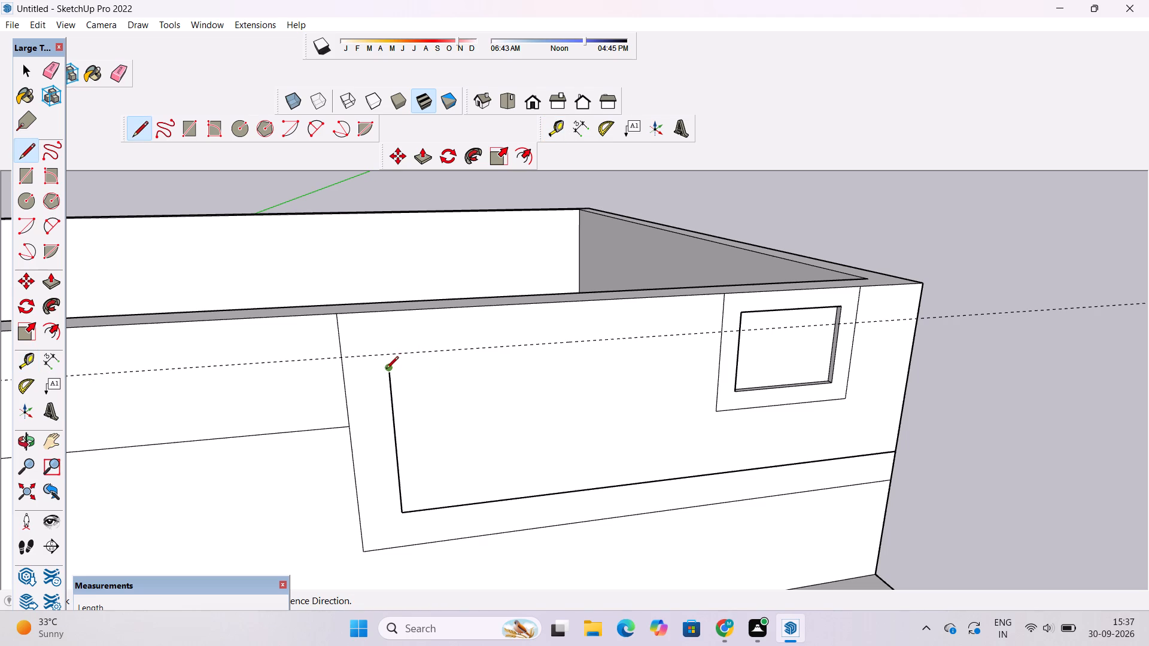
{"action": "left_click", "coordinate": [387, 370]}
{"action": "scroll", "coordinate": [385, 352], "scroll_direction": "up", "scroll_amount": 6}
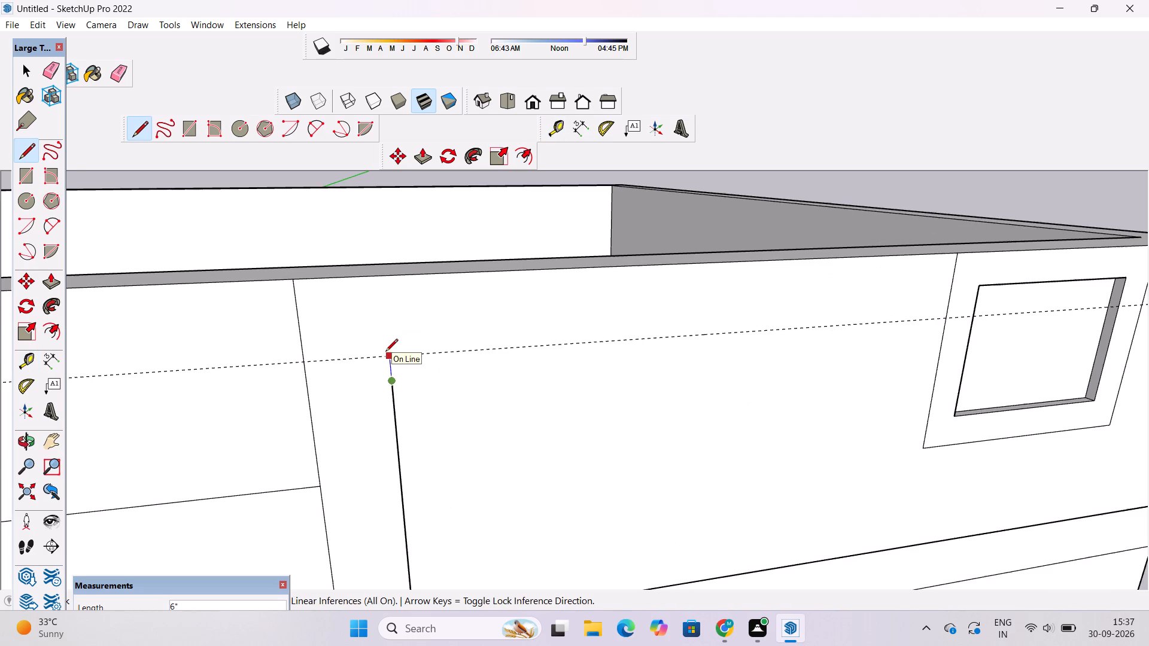
{"action": "left_click", "coordinate": [386, 357]}
{"action": "scroll", "coordinate": [387, 357], "scroll_direction": "down", "scroll_amount": 5}
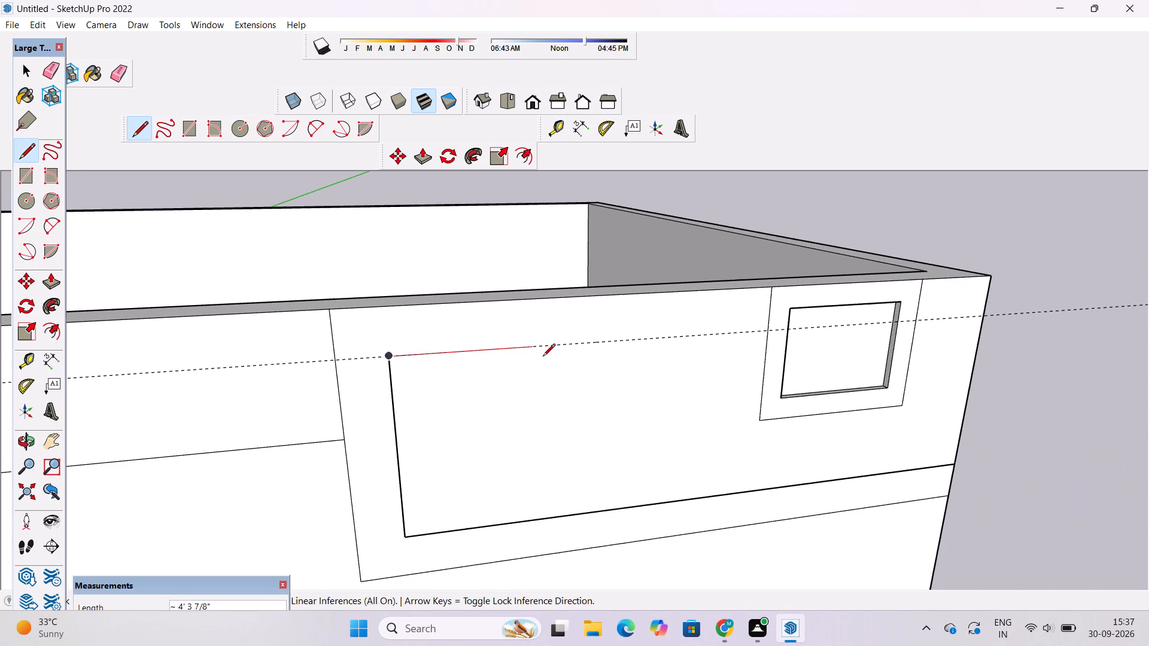
{"action": "scroll", "coordinate": [574, 357], "scroll_direction": "down", "scroll_amount": 4}
{"action": "scroll", "coordinate": [719, 343], "scroll_direction": "up", "scroll_amount": 4}
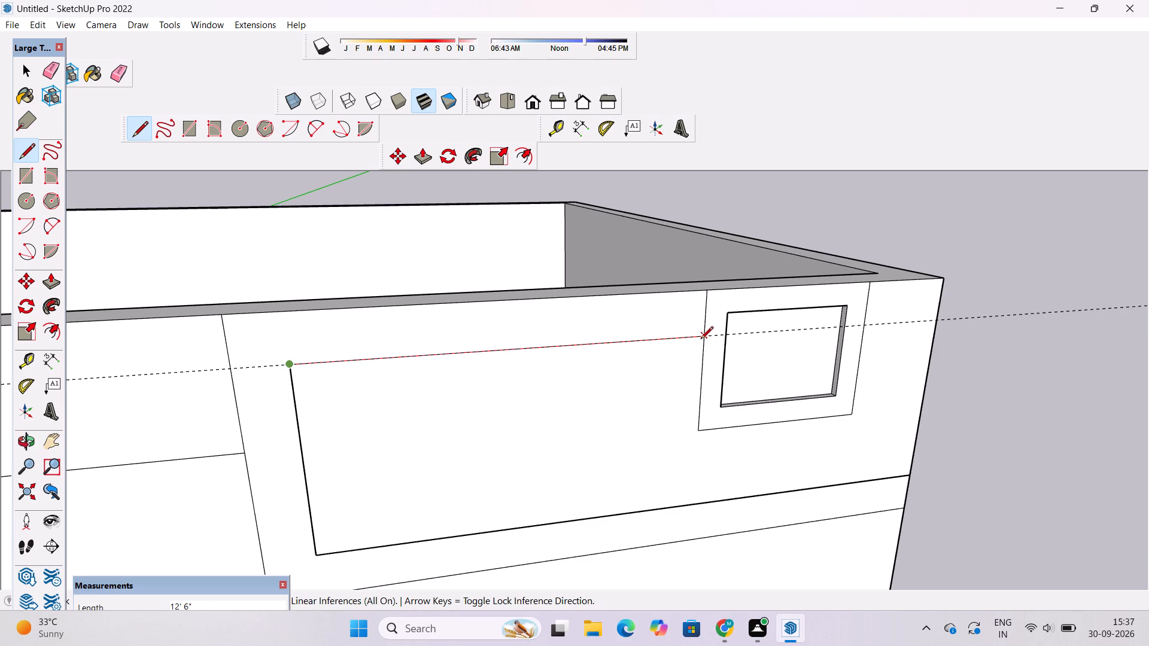
{"action": "left_click", "coordinate": [703, 337]}
Erase the guide line running across the upper front wall.
{"action": "key", "text": "e"}
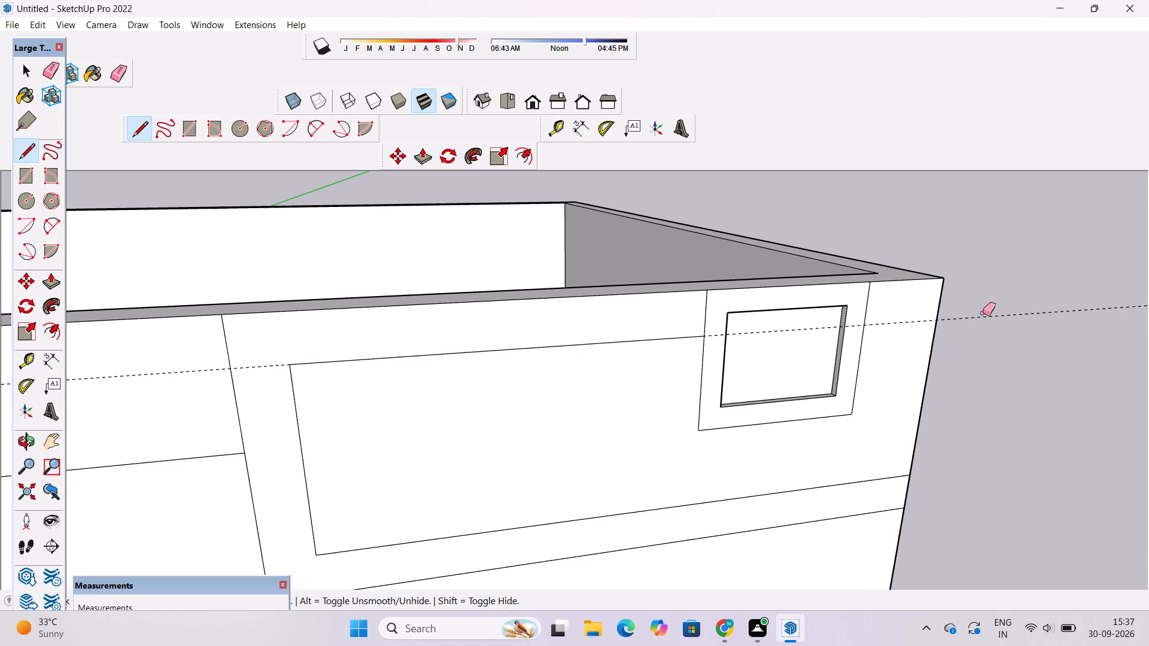
{"action": "left_click_drag", "start_coordinate": [983, 313], "coordinate": [983, 319]}
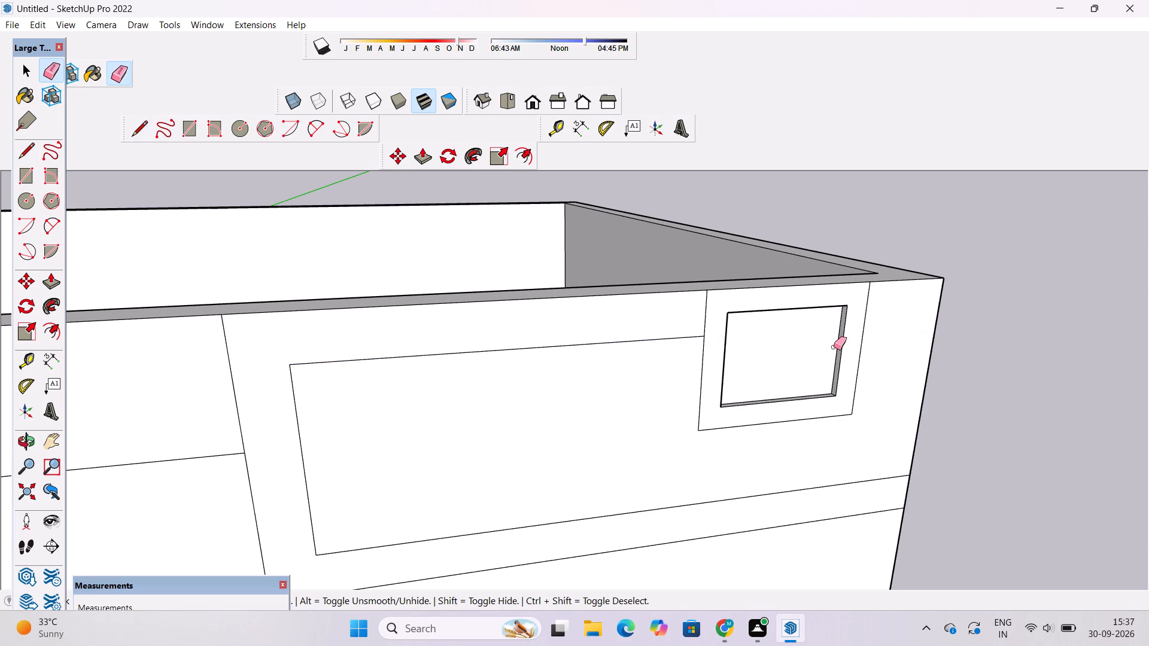
Examine the redrawn inner outline, the framed panel and the ledge on the front facade from several angles.
{"action": "key", "text": "o"}
{"action": "scroll", "coordinate": [778, 371], "scroll_direction": "down", "scroll_amount": 5}
{"action": "left_click_drag", "start_coordinate": [803, 421], "coordinate": [724, 388]}
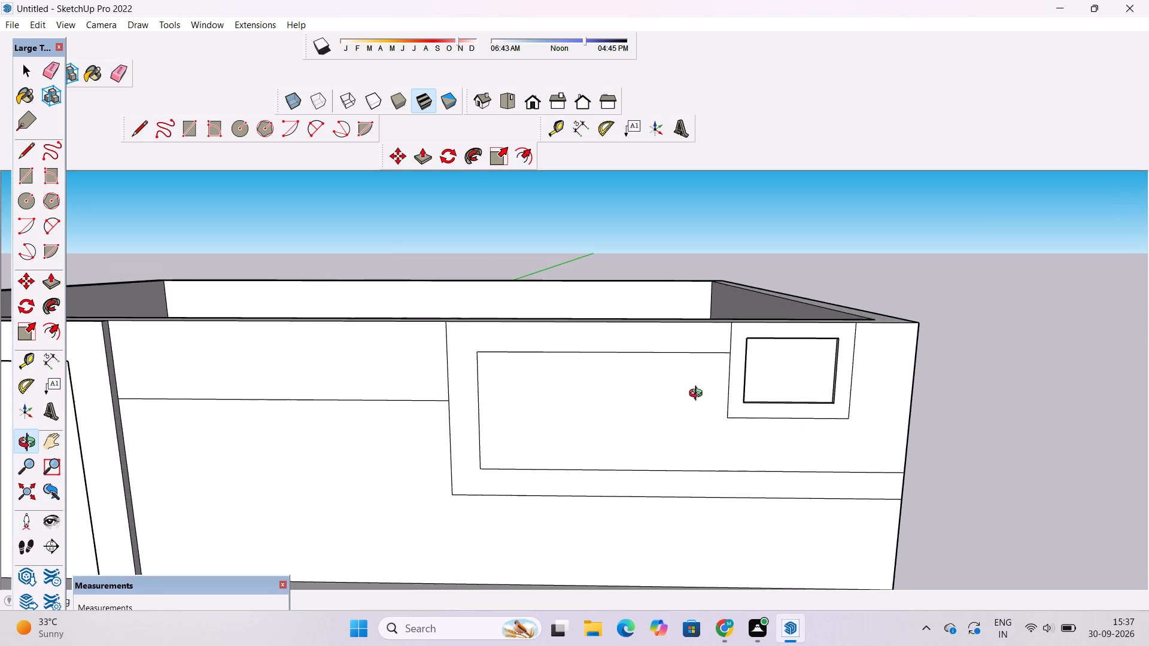
{"action": "scroll", "coordinate": [698, 395], "scroll_direction": "down", "scroll_amount": 3}
{"action": "left_click_drag", "start_coordinate": [656, 366], "coordinate": [664, 379], "text": "shift"}
{"action": "scroll", "coordinate": [664, 381], "scroll_direction": "up", "scroll_amount": 1}
{"action": "left_click_drag", "start_coordinate": [655, 396], "coordinate": [645, 361]}
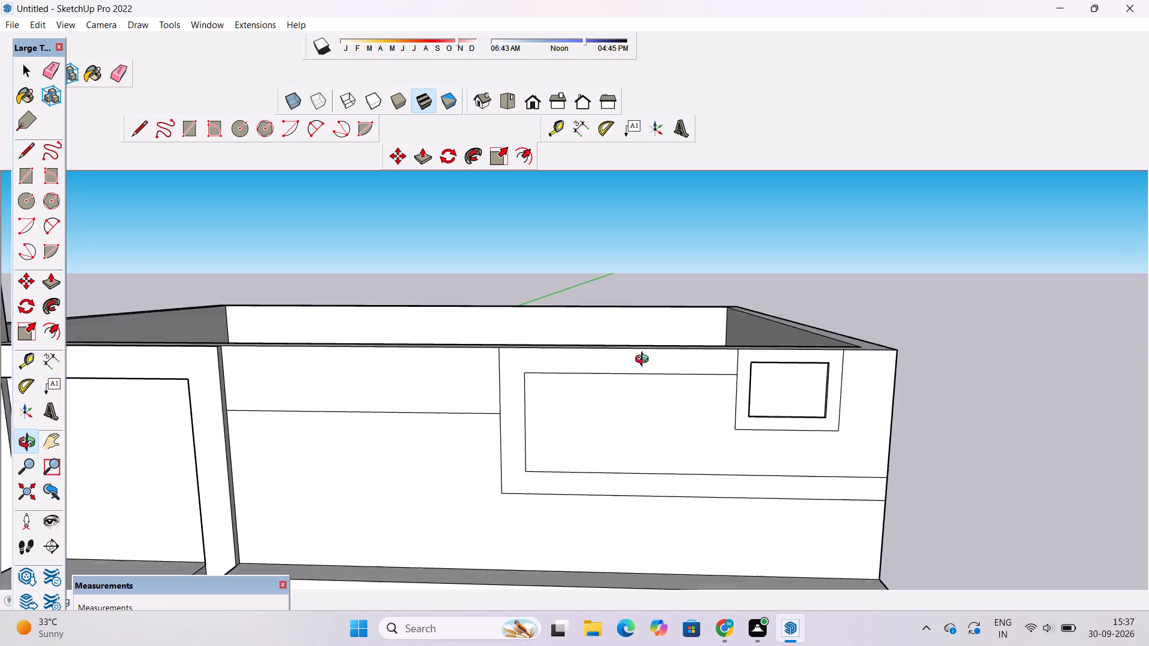
{"action": "left_click_drag", "start_coordinate": [645, 361], "coordinate": [645, 359]}
{"action": "left_click_drag", "start_coordinate": [558, 384], "coordinate": [560, 338], "text": "shift"}
{"action": "left_click_drag", "start_coordinate": [522, 386], "coordinate": [659, 553]}
{"action": "scroll", "coordinate": [649, 512], "scroll_direction": "up", "scroll_amount": 1}
{"action": "left_click_drag", "start_coordinate": [641, 496], "coordinate": [639, 434], "text": "shift"}
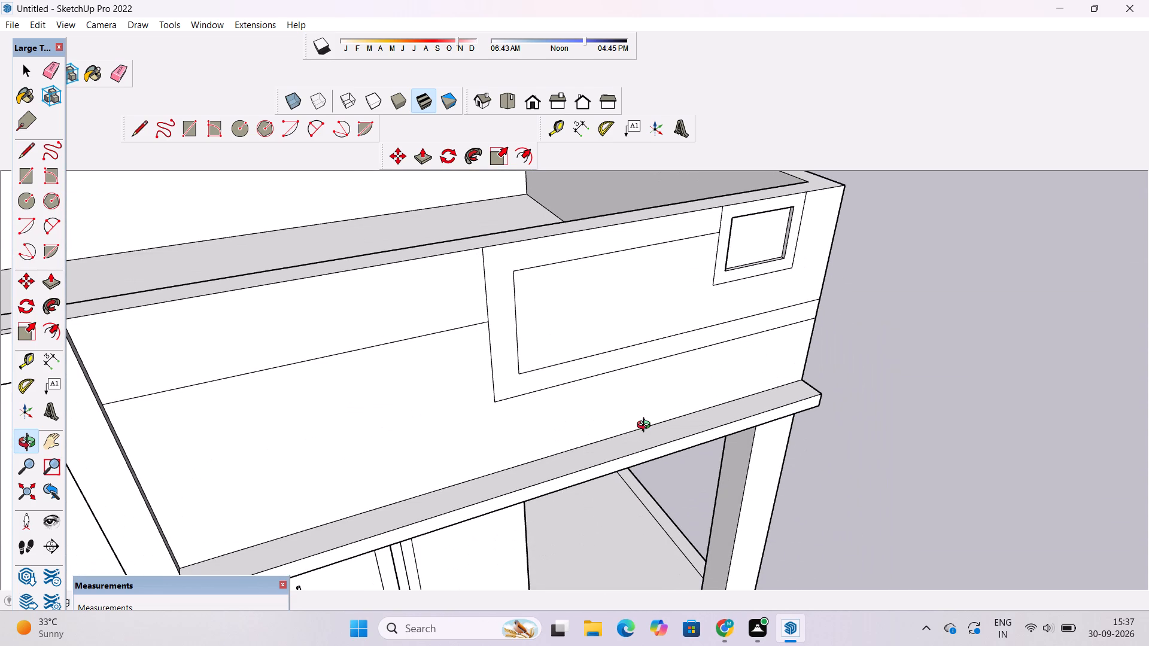
{"action": "scroll", "coordinate": [663, 329], "scroll_direction": "down", "scroll_amount": 3}
{"action": "left_click_drag", "start_coordinate": [653, 375], "coordinate": [615, 282]}
{"action": "left_click_drag", "start_coordinate": [610, 282], "coordinate": [610, 309], "text": "shift"}
{"action": "scroll", "coordinate": [610, 309], "scroll_direction": "up", "scroll_amount": 2}
{"action": "left_click_drag", "start_coordinate": [610, 320], "coordinate": [545, 350]}
{"action": "scroll", "coordinate": [540, 352], "scroll_direction": "down", "scroll_amount": 5}
{"action": "left_click_drag", "start_coordinate": [540, 352], "coordinate": [551, 385]}
{"action": "left_click_drag", "start_coordinate": [558, 413], "coordinate": [592, 474], "text": "shift"}
{"action": "scroll", "coordinate": [600, 466], "scroll_direction": "up", "scroll_amount": 2}
{"action": "left_click_drag", "start_coordinate": [594, 447], "coordinate": [549, 328], "text": "shift"}
{"action": "left_click_drag", "start_coordinate": [564, 385], "coordinate": [593, 435]}
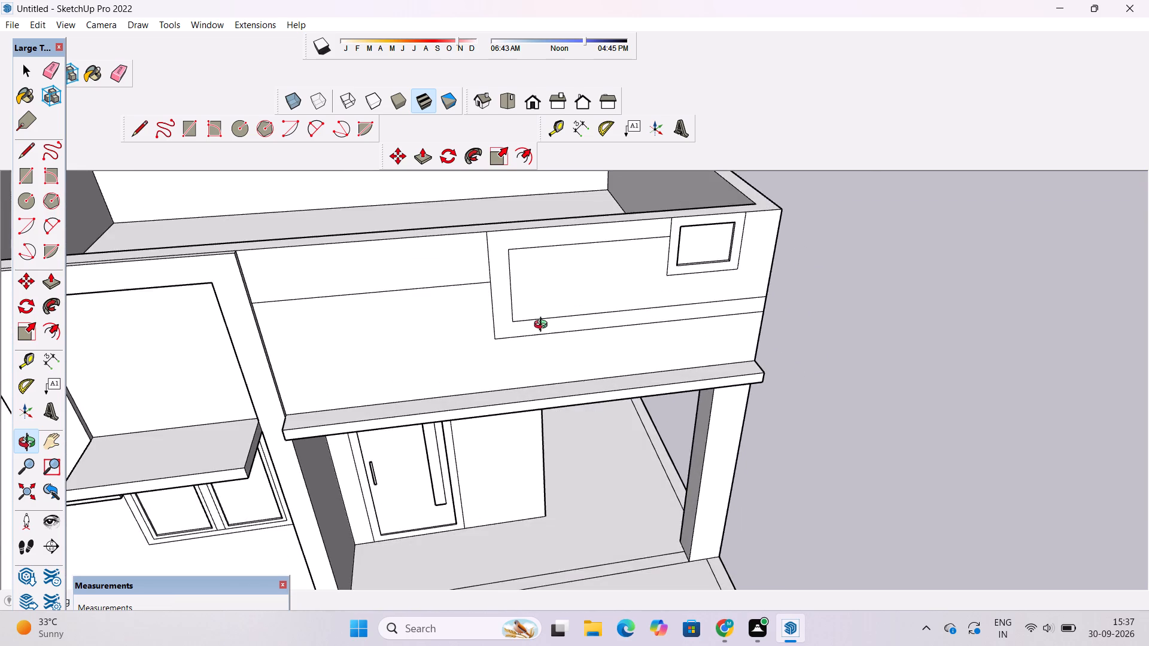
{"action": "scroll", "coordinate": [542, 323], "scroll_direction": "up", "scroll_amount": 3}
{"action": "left_click_drag", "start_coordinate": [540, 310], "coordinate": [522, 385], "text": "shift"}
{"action": "scroll", "coordinate": [519, 383], "scroll_direction": "up", "scroll_amount": 4}
{"action": "scroll", "coordinate": [519, 382], "scroll_direction": "down", "scroll_amount": 4}
{"action": "scroll", "coordinate": [518, 382], "scroll_direction": "up", "scroll_amount": 1}
{"action": "scroll", "coordinate": [518, 382], "scroll_direction": "down", "scroll_amount": 4}
{"action": "left_click_drag", "start_coordinate": [531, 386], "coordinate": [520, 339]}
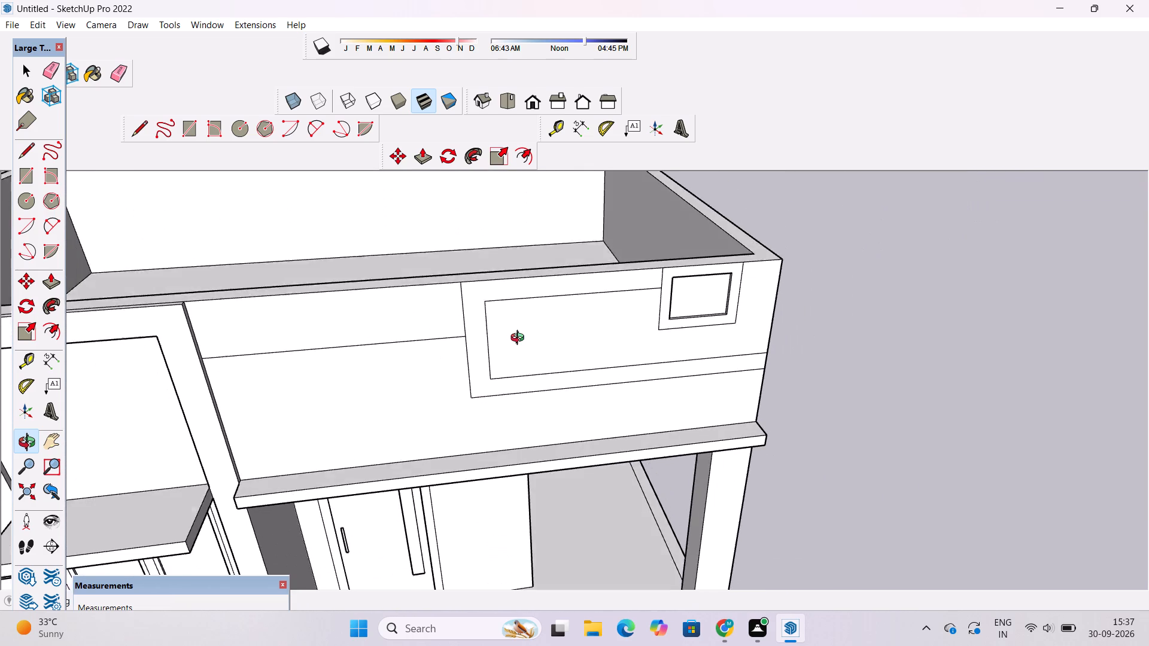
{"action": "left_click_drag", "start_coordinate": [520, 339], "coordinate": [519, 337]}
{"action": "left_click_drag", "start_coordinate": [519, 337], "coordinate": [528, 400], "text": "shift"}
{"action": "left_click_drag", "start_coordinate": [528, 401], "coordinate": [524, 385]}
Draw a vertical strip rectangle about 10 3/8" by 5' 4 5/16" down from the wall's top edge, across the inner outline's upper line.
{"action": "key", "text": "r"}
{"action": "scroll", "coordinate": [540, 339], "scroll_direction": "up", "scroll_amount": 1}
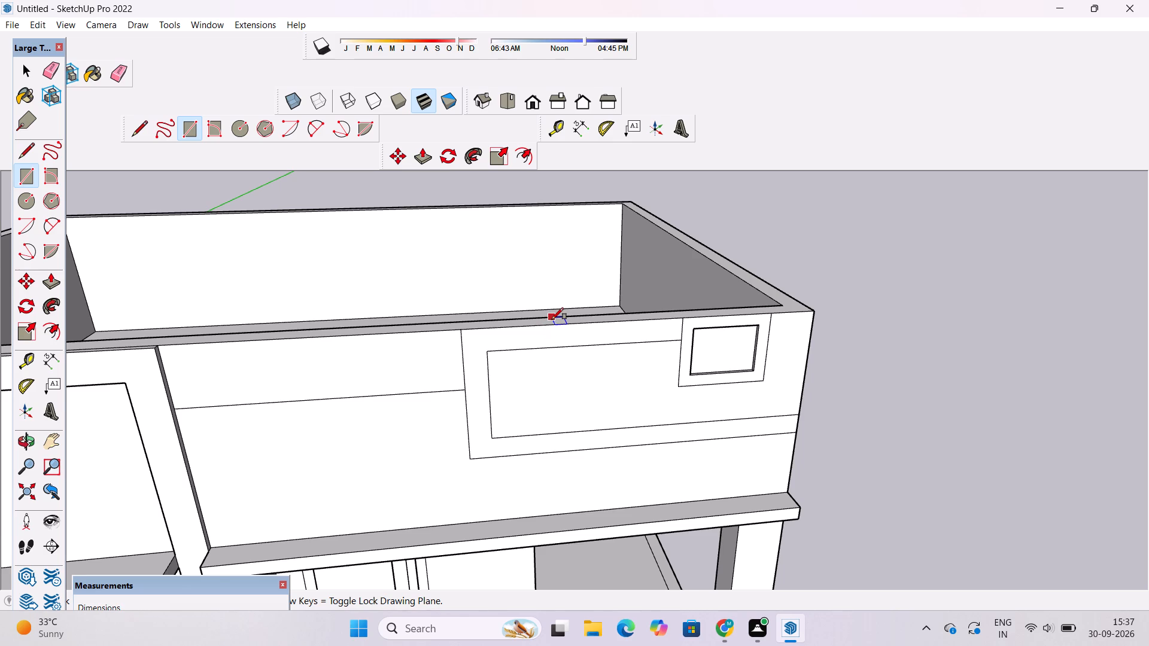
{"action": "scroll", "coordinate": [552, 319], "scroll_direction": "down", "scroll_amount": 2}
{"action": "scroll", "coordinate": [551, 330], "scroll_direction": "up", "scroll_amount": 3}
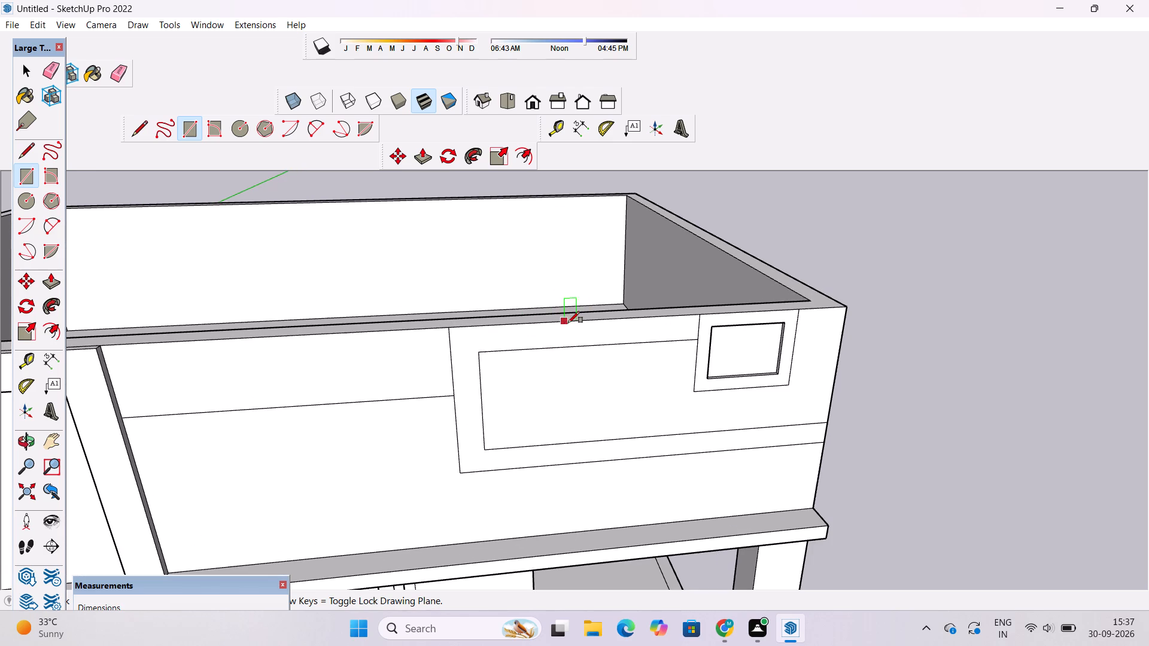
{"action": "left_click", "coordinate": [579, 322]}
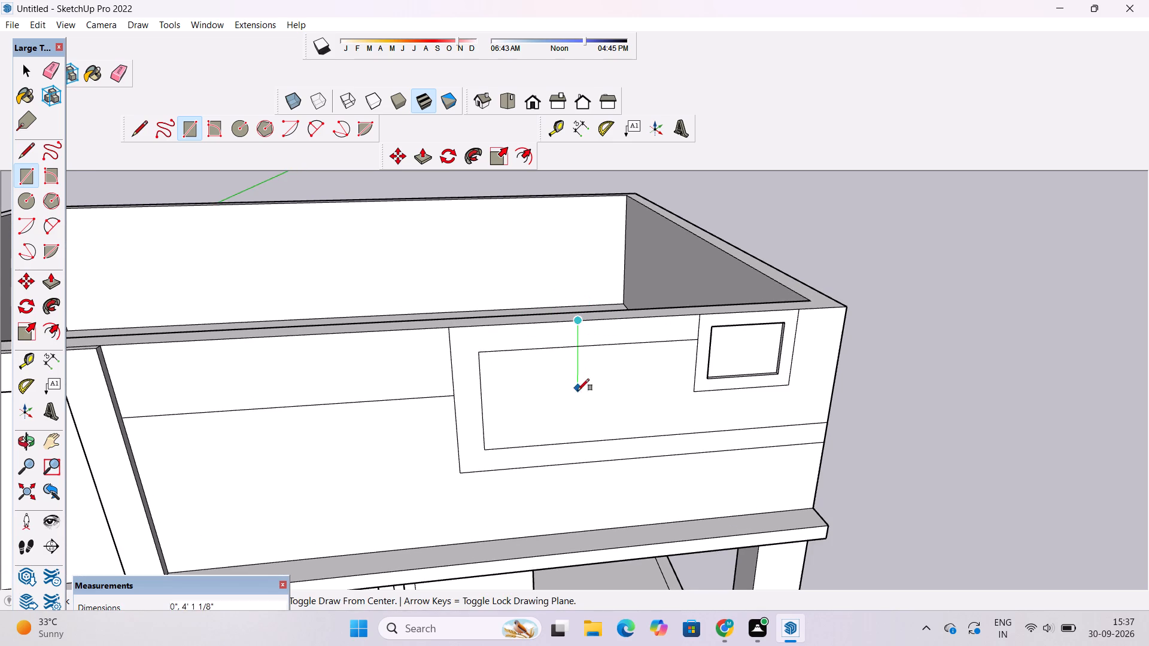
{"action": "scroll", "coordinate": [579, 408], "scroll_direction": "up", "scroll_amount": 2}
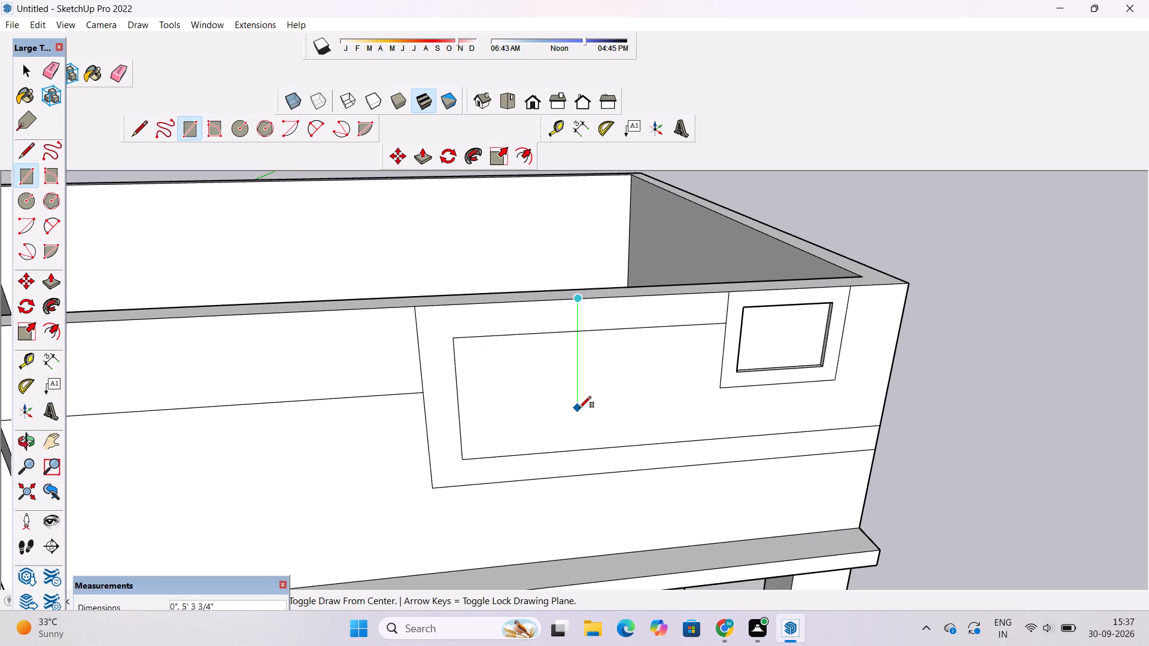
{"action": "scroll", "coordinate": [579, 408], "scroll_direction": "down", "scroll_amount": 2}
{"action": "scroll", "coordinate": [579, 408], "scroll_direction": "up", "scroll_amount": 5}
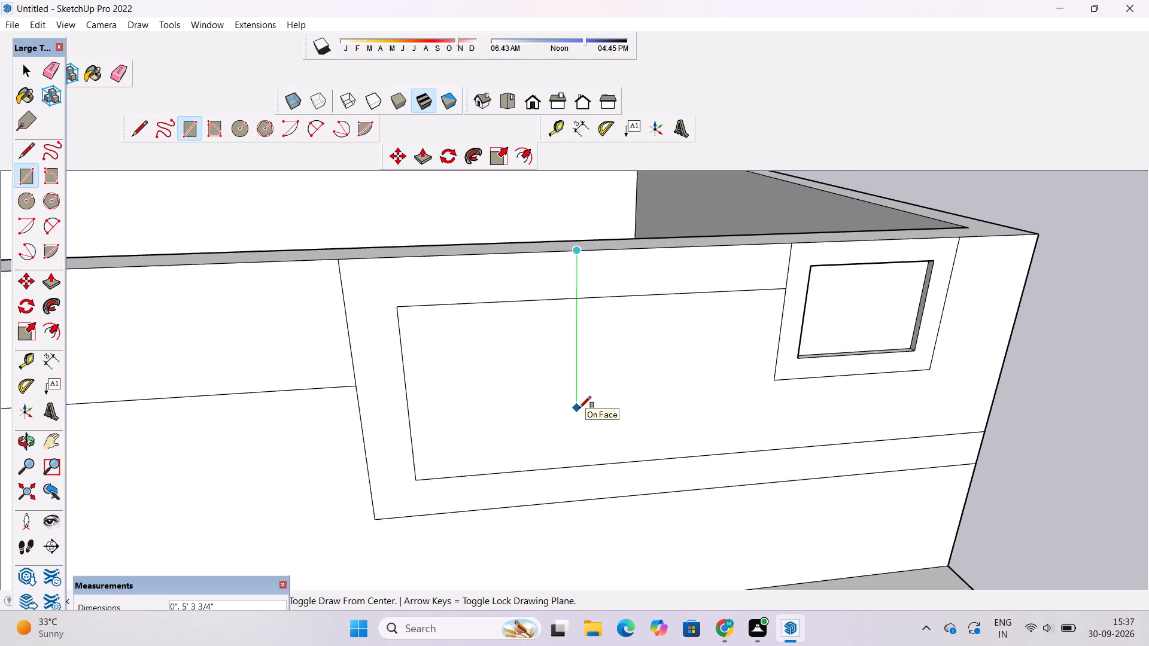
{"action": "scroll", "coordinate": [579, 408], "scroll_direction": "up", "scroll_amount": 1}
{"action": "scroll", "coordinate": [597, 407], "scroll_direction": "down", "scroll_amount": 3}
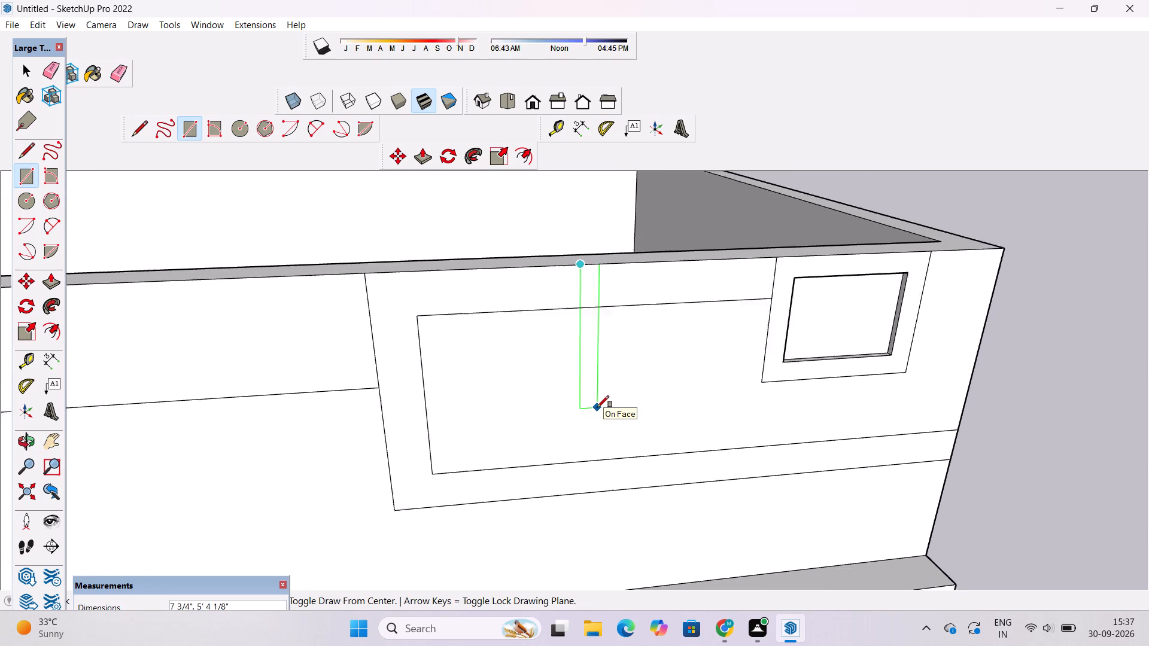
{"action": "scroll", "coordinate": [597, 407], "scroll_direction": "down", "scroll_amount": 1}
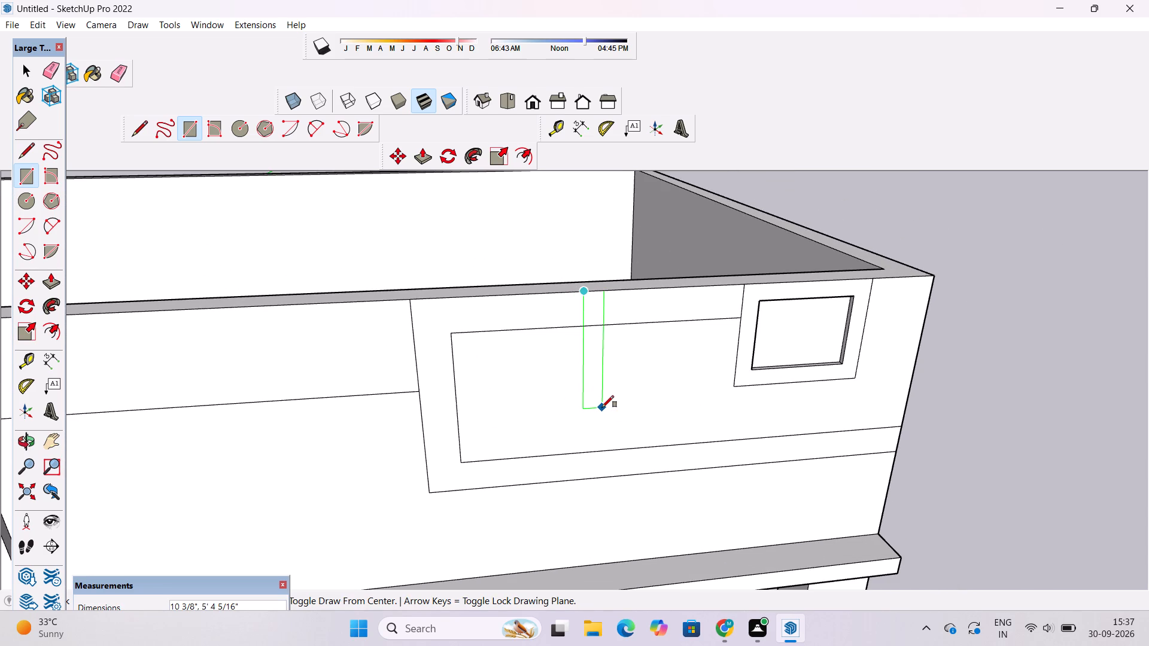
{"action": "scroll", "coordinate": [602, 407], "scroll_direction": "up", "scroll_amount": 3}
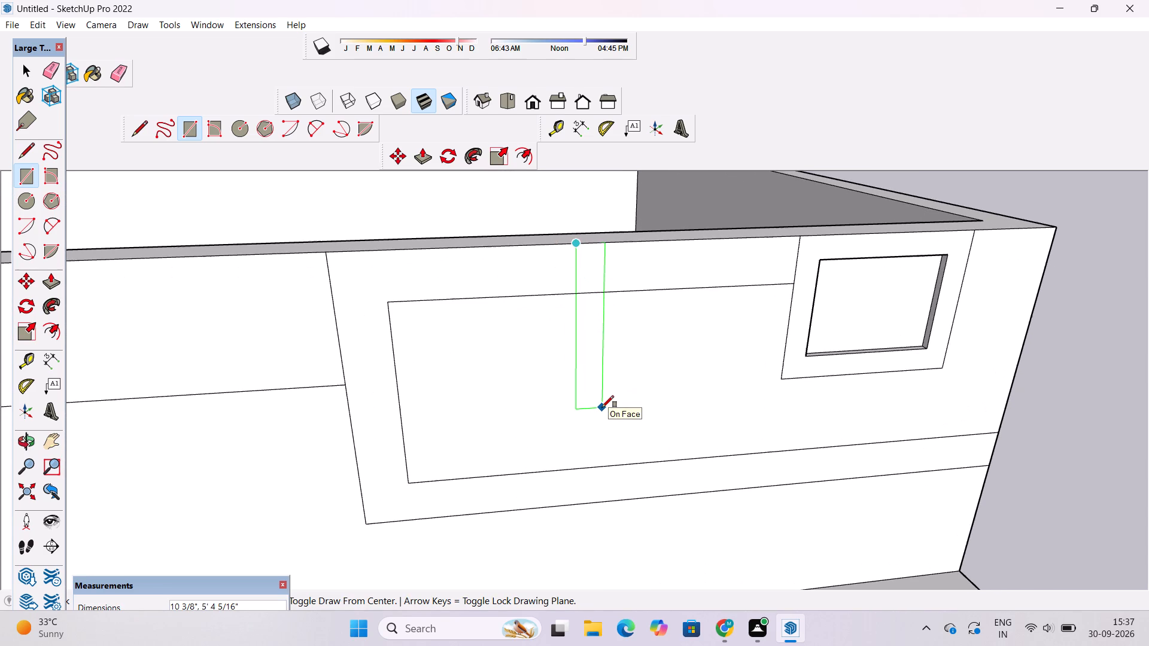
{"action": "left_click", "coordinate": [602, 407]}
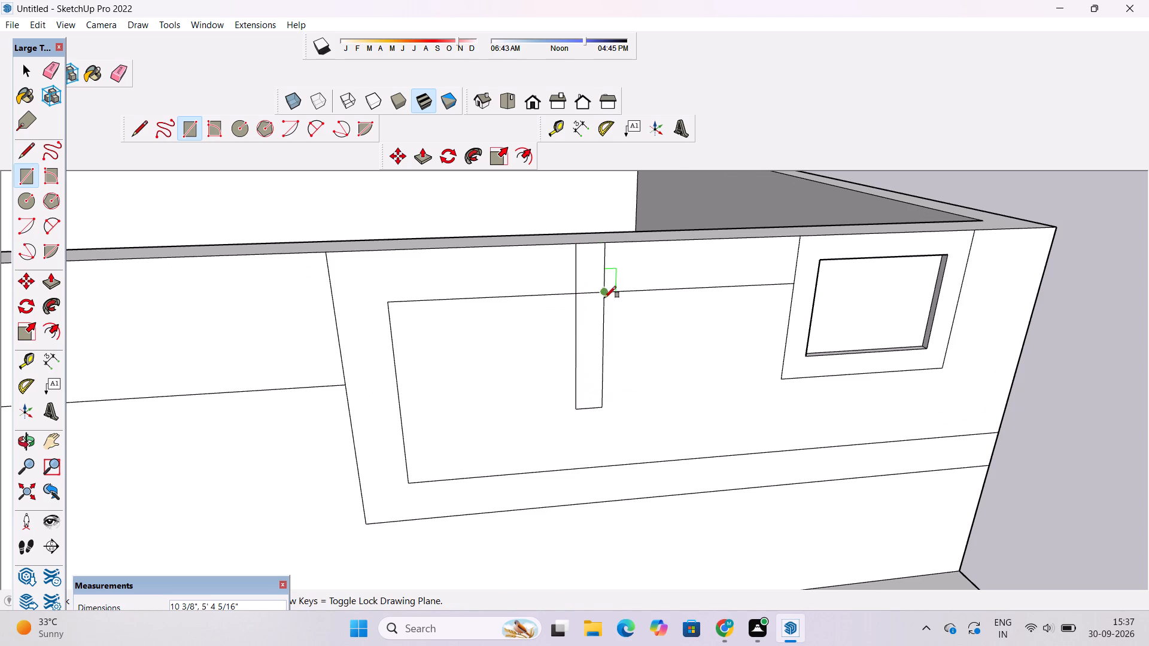
Copy the whole vertical strip 1' 6" along the wall's top edge toward the small framed rectangle.
{"action": "key", "text": "space"}
{"action": "double_click", "coordinate": [595, 279], "text": "ctrl"}
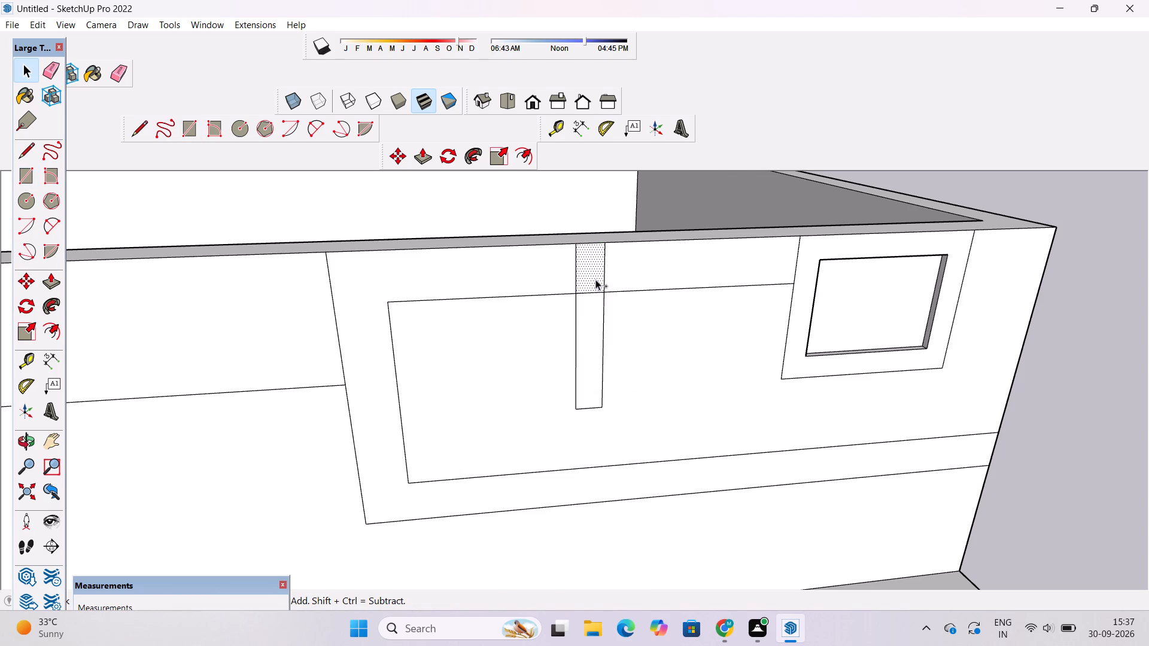
{"action": "double_click", "coordinate": [579, 330], "text": "ctrl"}
{"action": "key", "text": "m"}
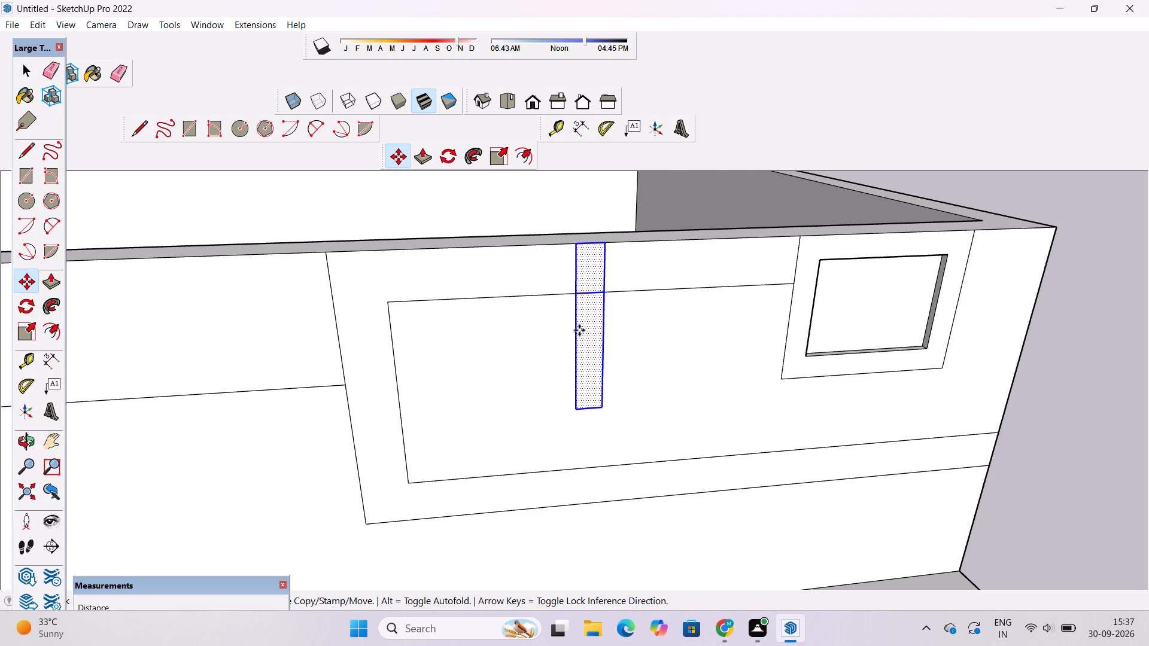
{"action": "left_click", "coordinate": [576, 244]}
{"action": "left_click", "coordinate": [628, 245]}
{"action": "key", "text": "space"}
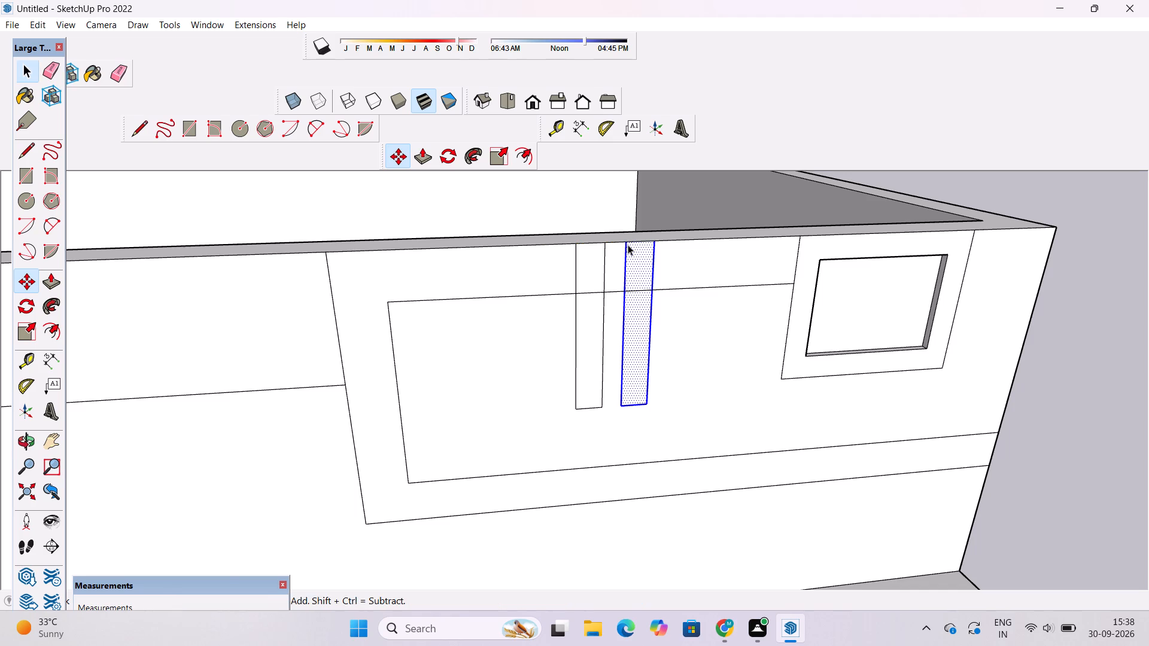
Erase the segments of the inner outline's upper horizontal line that cross inside the two vertical strips.
{"action": "type", "text": "o"}
{"action": "scroll", "coordinate": [623, 249], "scroll_direction": "down", "scroll_amount": 5}
{"action": "left_click_drag", "start_coordinate": [612, 306], "coordinate": [671, 319]}
{"action": "scroll", "coordinate": [667, 252], "scroll_direction": "up", "scroll_amount": 4}
{"action": "left_click_drag", "start_coordinate": [630, 264], "coordinate": [607, 270], "text": "shift"}
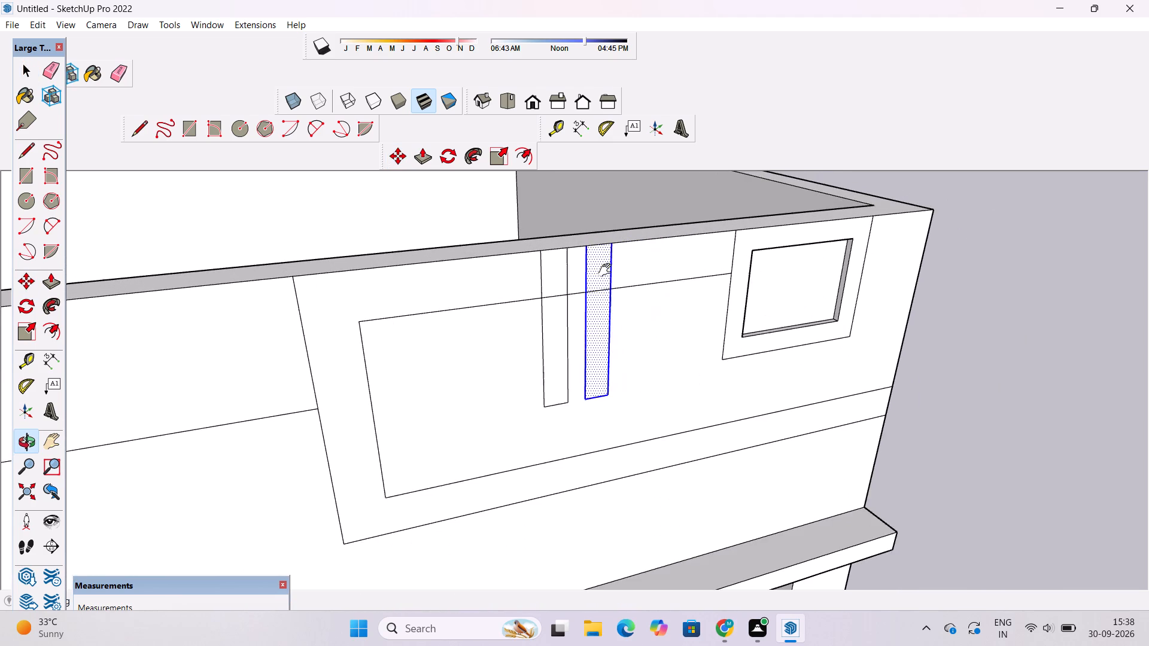
{"action": "left_click_drag", "start_coordinate": [607, 270], "coordinate": [607, 271], "text": "shift"}
{"action": "left_click_drag", "start_coordinate": [594, 342], "coordinate": [604, 328]}
{"action": "left_click_drag", "start_coordinate": [602, 309], "coordinate": [520, 335], "text": "shift"}
{"action": "left_click_drag", "start_coordinate": [518, 343], "coordinate": [545, 344]}
{"action": "key", "text": "space"}
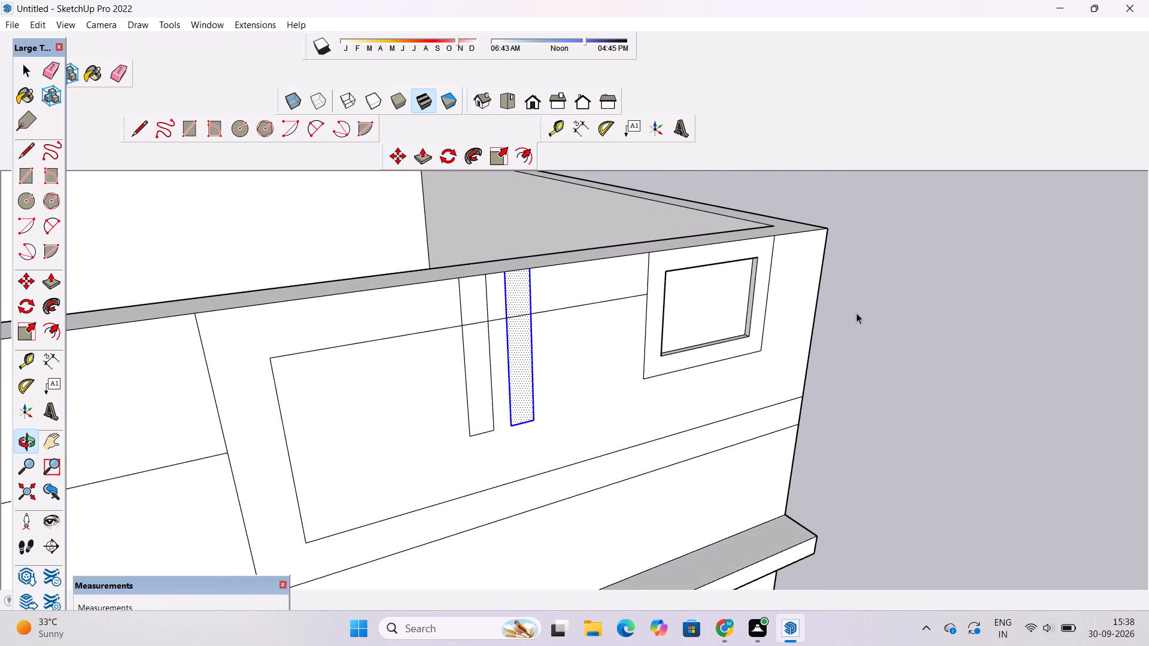
{"action": "left_click", "coordinate": [856, 312]}
{"action": "key", "text": "e"}
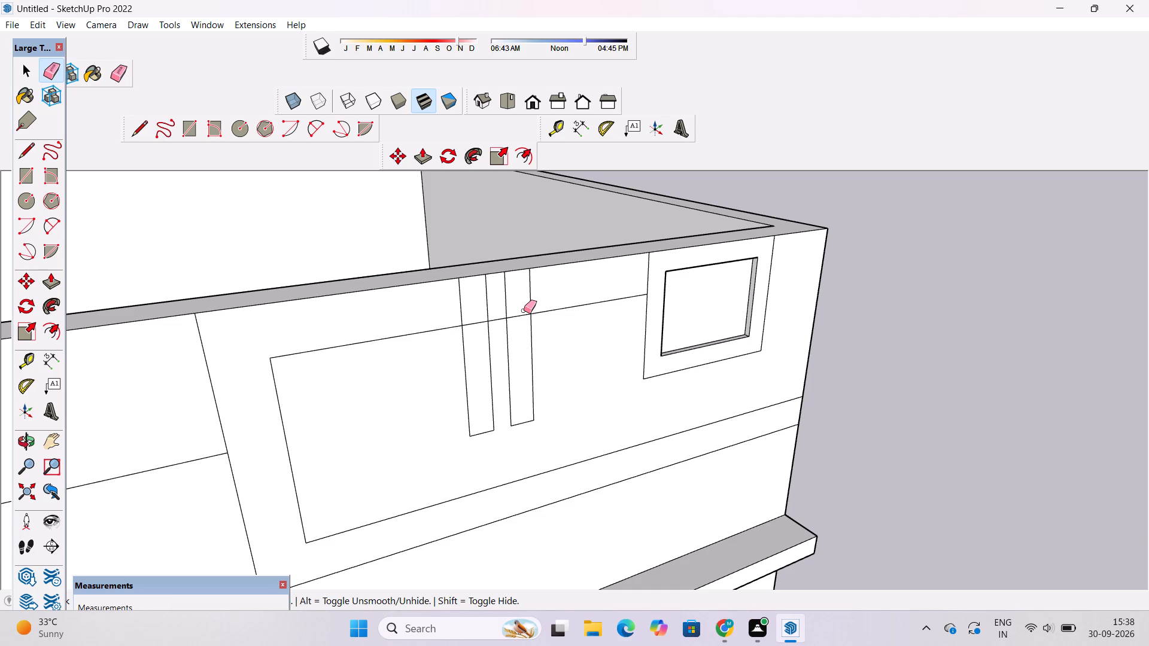
{"action": "left_click_drag", "start_coordinate": [523, 311], "coordinate": [518, 327]}
{"action": "left_click_drag", "start_coordinate": [483, 317], "coordinate": [481, 325]}
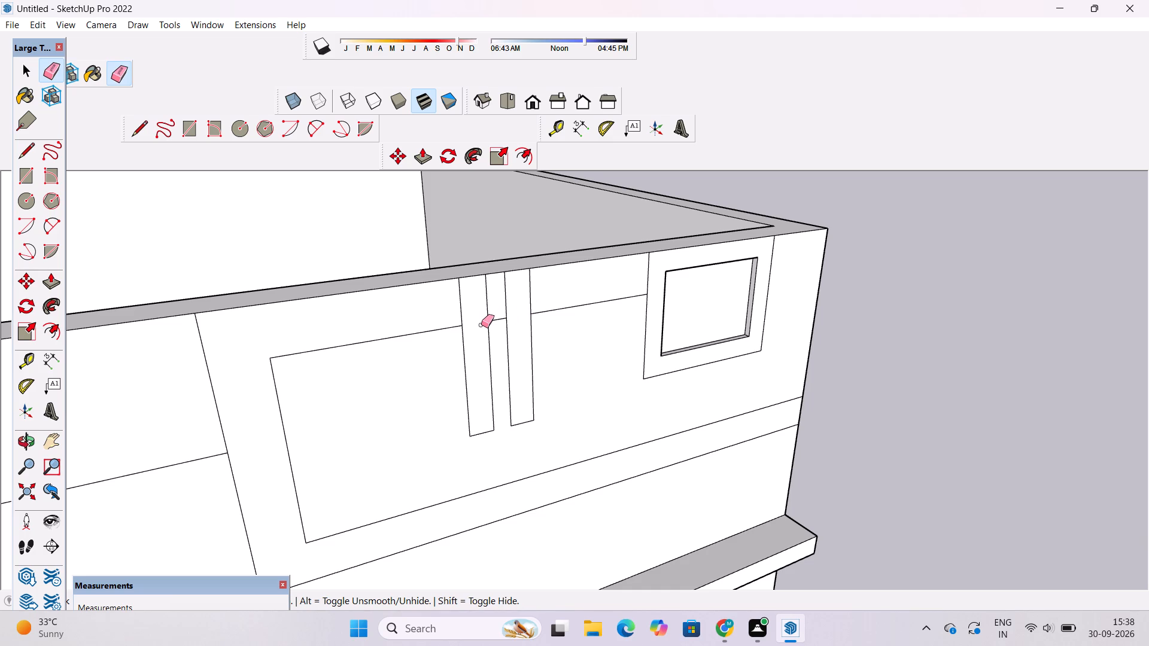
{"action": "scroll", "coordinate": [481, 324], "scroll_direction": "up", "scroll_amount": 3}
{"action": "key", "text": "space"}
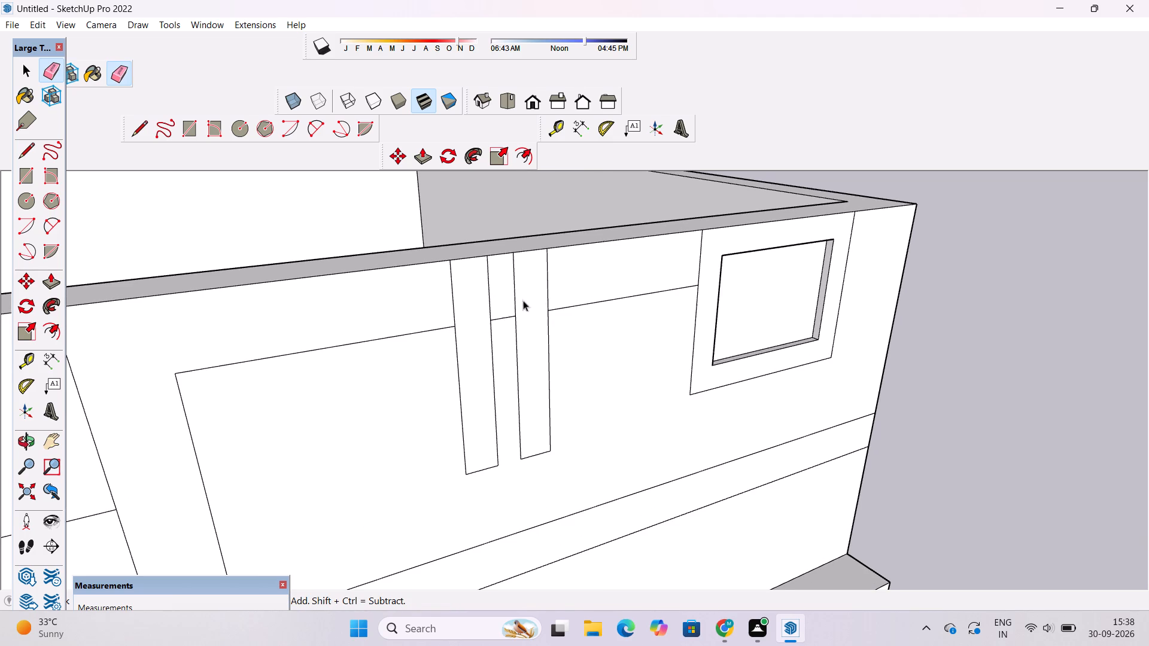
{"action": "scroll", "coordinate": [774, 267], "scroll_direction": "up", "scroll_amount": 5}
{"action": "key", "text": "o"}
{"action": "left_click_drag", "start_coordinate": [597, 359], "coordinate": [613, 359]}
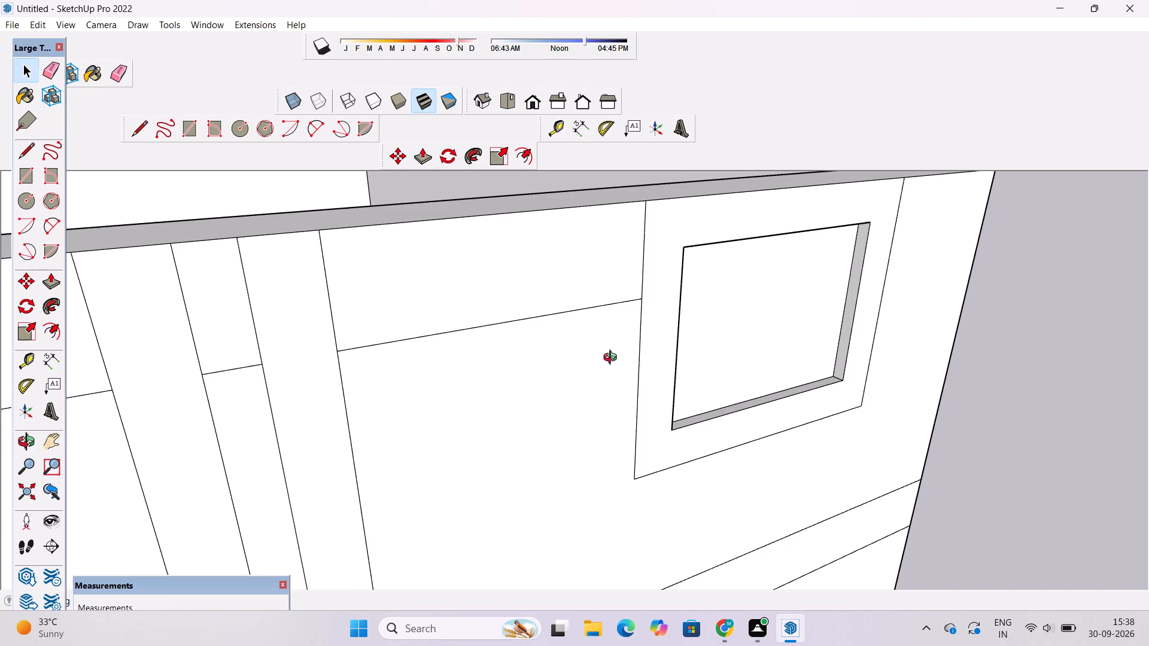
Pull the small recessed panel out 3" so it sits flush with its surrounding frame on the upper front wall.
{"action": "left_click_drag", "start_coordinate": [613, 359], "coordinate": [756, 316]}
{"action": "scroll", "coordinate": [628, 344], "scroll_direction": "down", "scroll_amount": 7}
{"action": "scroll", "coordinate": [651, 368], "scroll_direction": "up", "scroll_amount": 2}
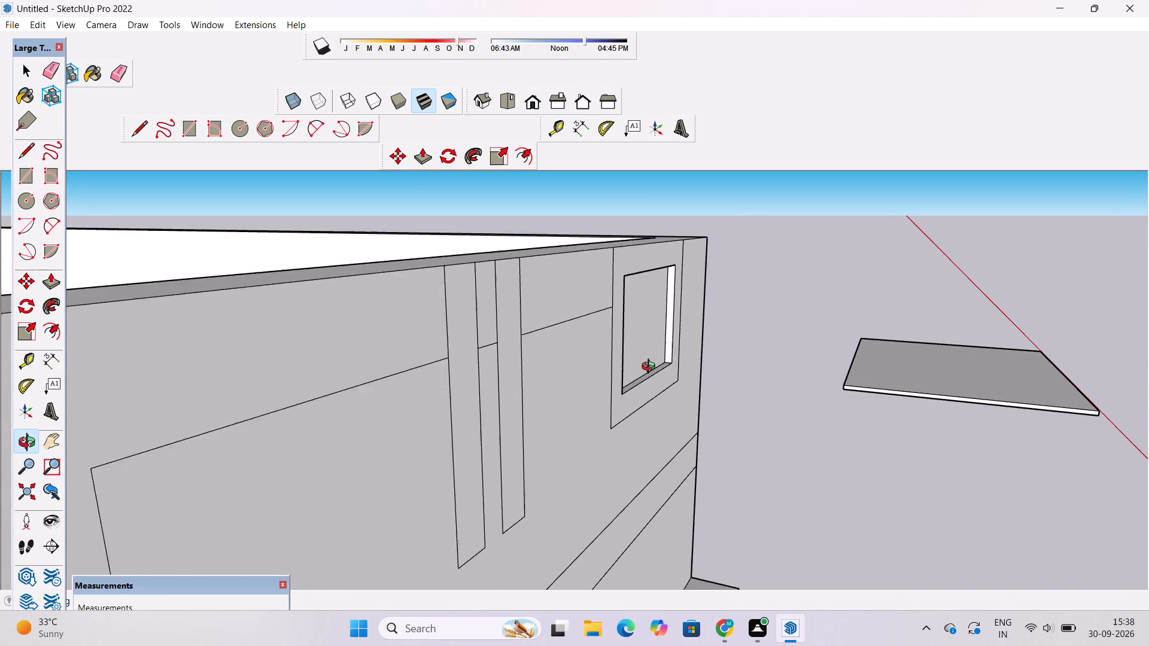
{"action": "scroll", "coordinate": [651, 368], "scroll_direction": "up", "scroll_amount": 2}
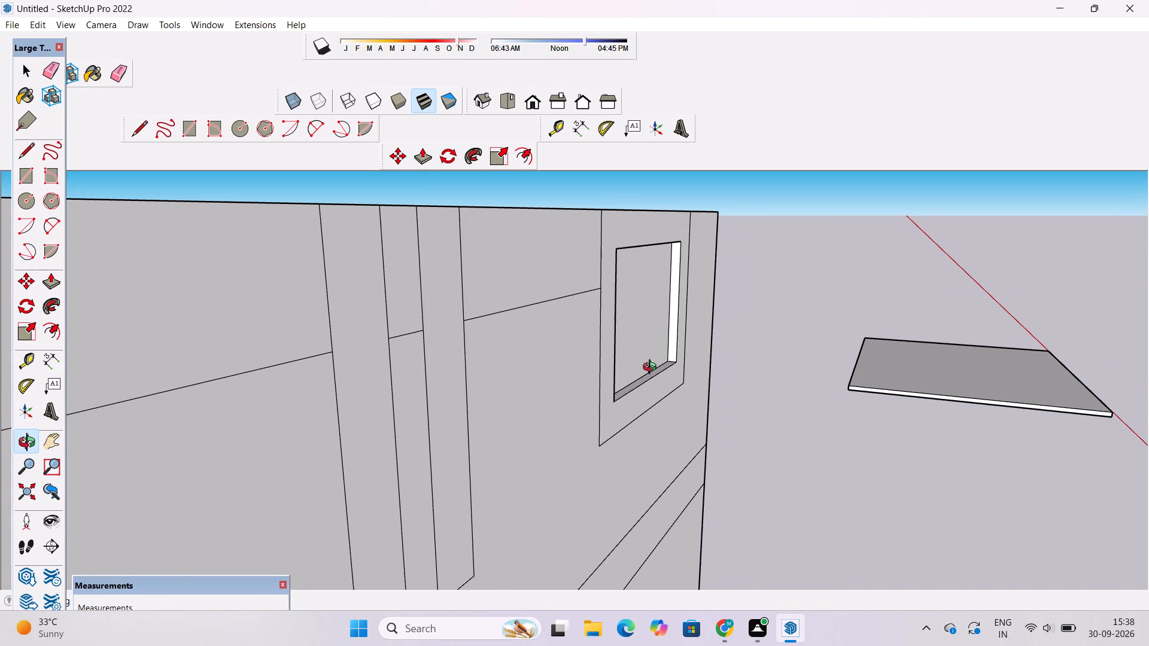
{"action": "scroll", "coordinate": [652, 368], "scroll_direction": "down", "scroll_amount": 3}
{"action": "left_click_drag", "start_coordinate": [652, 368], "coordinate": [572, 383]}
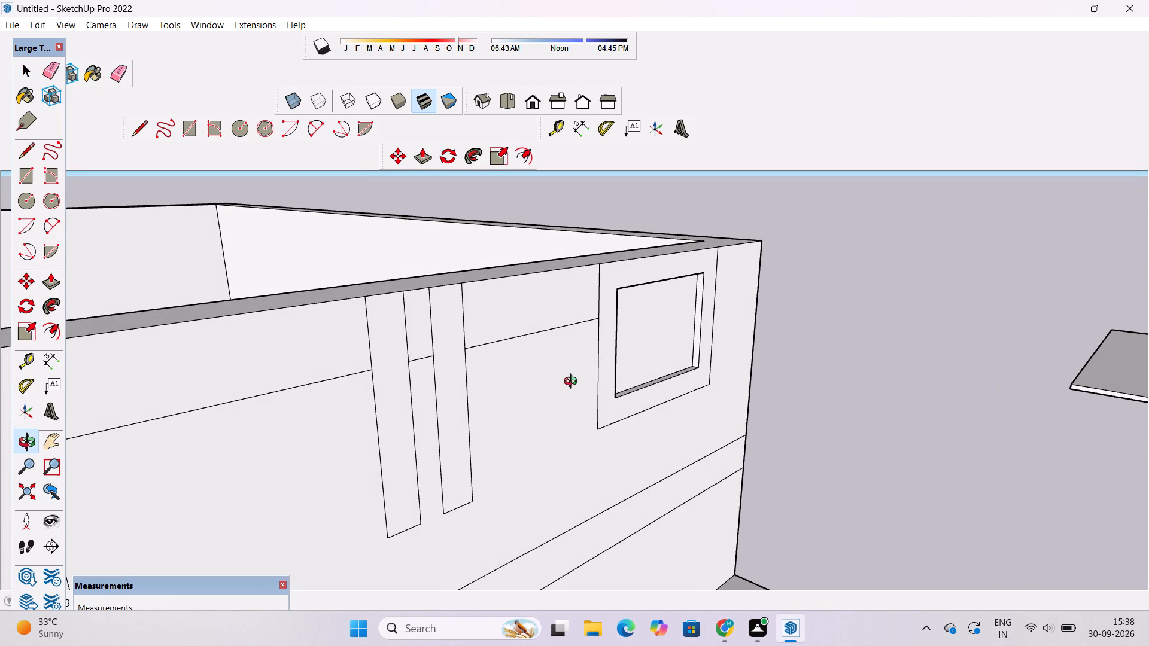
{"action": "key", "text": "p"}
{"action": "left_click", "coordinate": [634, 331]}
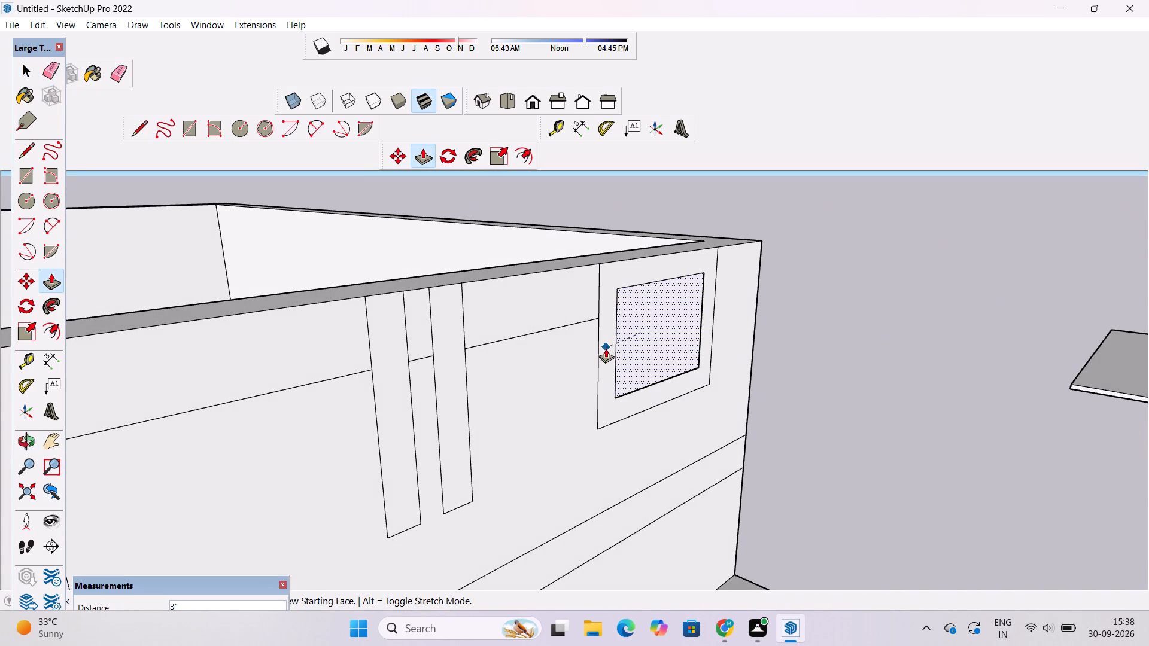
{"action": "left_click", "coordinate": [600, 352]}
{"action": "key", "text": "o"}
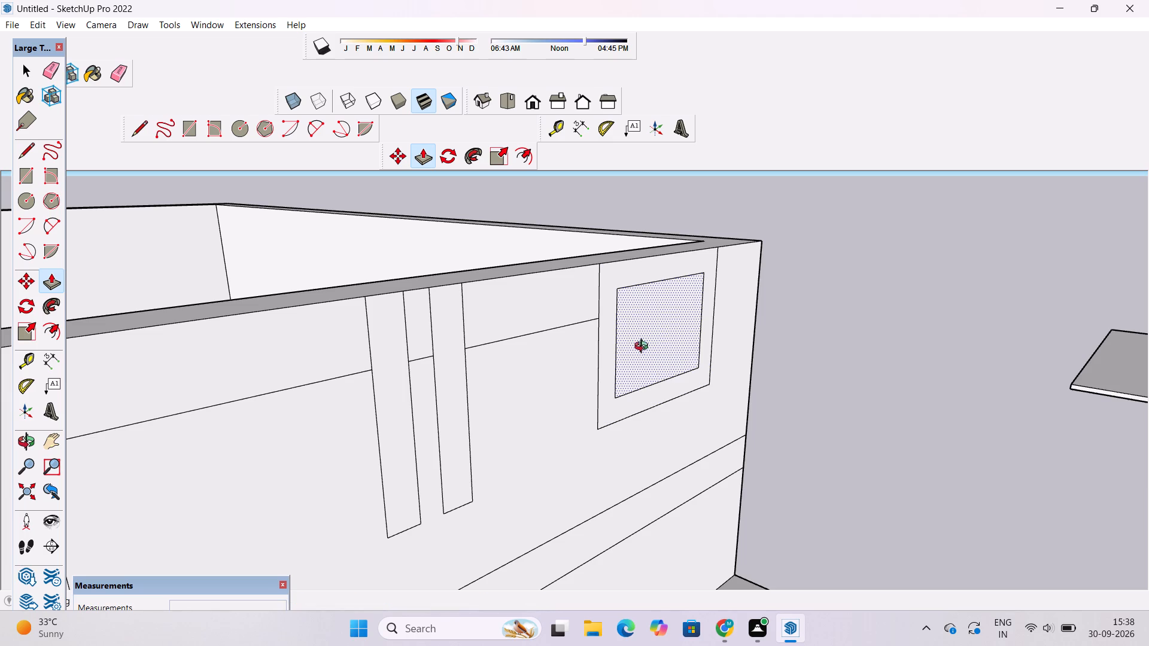
Extrude the frame around the small panel 3" outward from the wall.
{"action": "key", "text": "p"}
{"action": "left_click", "coordinate": [612, 290]}
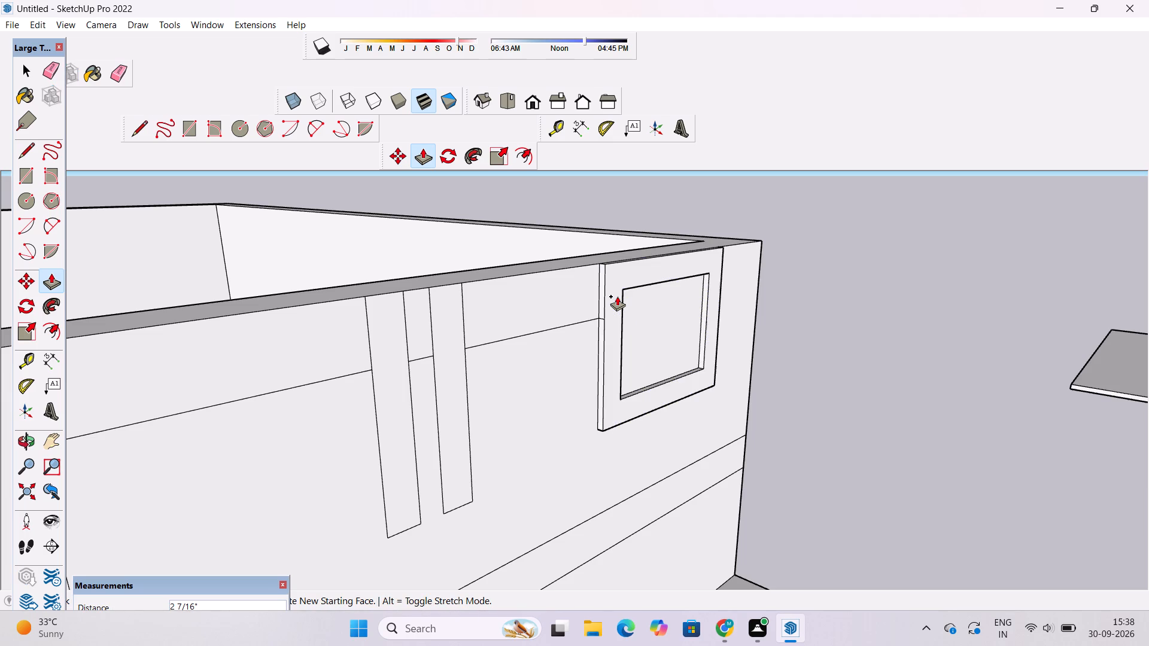
{"action": "key", "text": "3"}
{"action": "key", "text": "shift+quotedbl"}
{"action": "key", "text": "Return"}
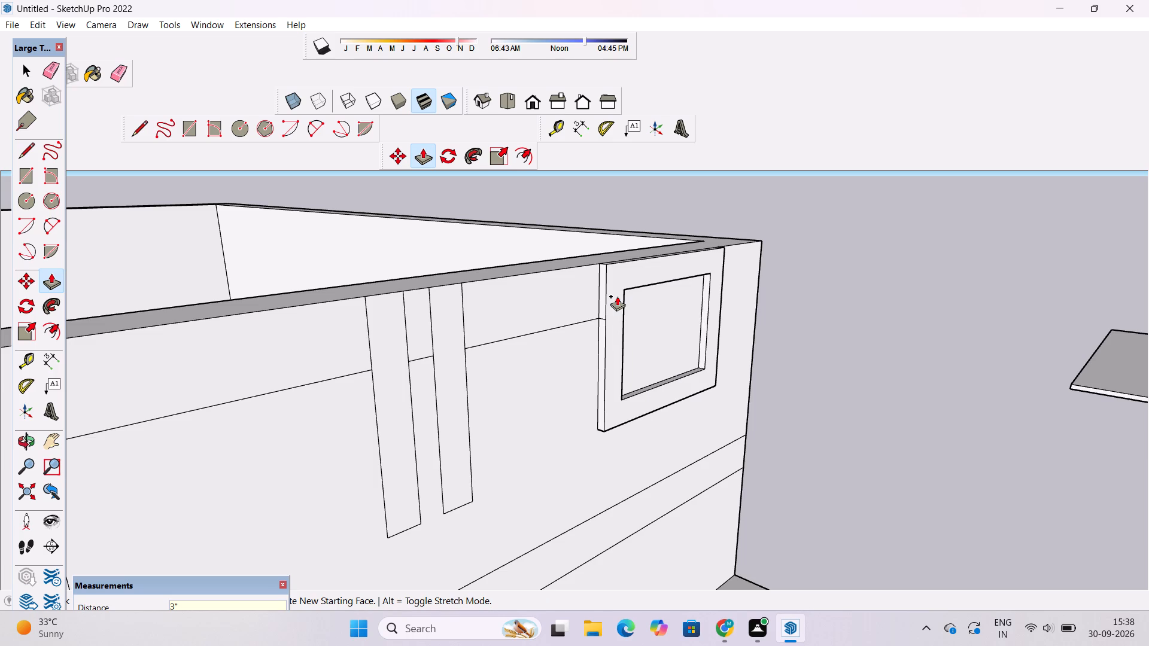
Extrude both vertical strips 3" outward, matching the depth of the raised frame.
{"action": "scroll", "coordinate": [481, 294], "scroll_direction": "up", "scroll_amount": 1}
{"action": "left_click", "coordinate": [442, 303]}
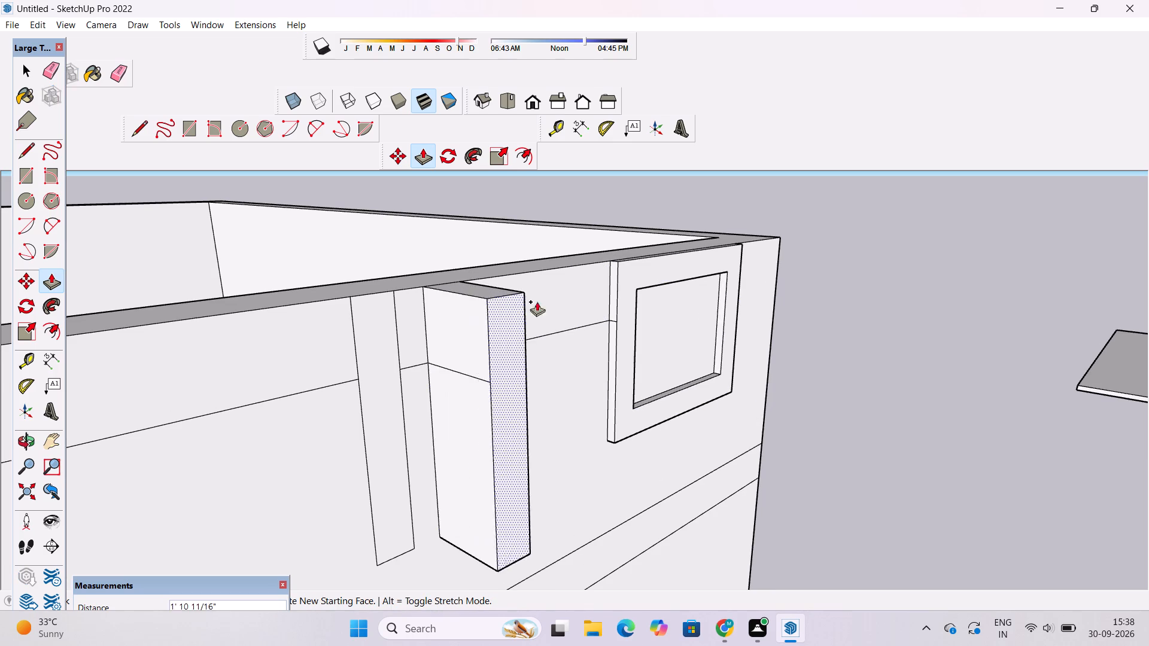
{"action": "left_click", "coordinate": [648, 269]}
{"action": "left_click", "coordinate": [367, 337]}
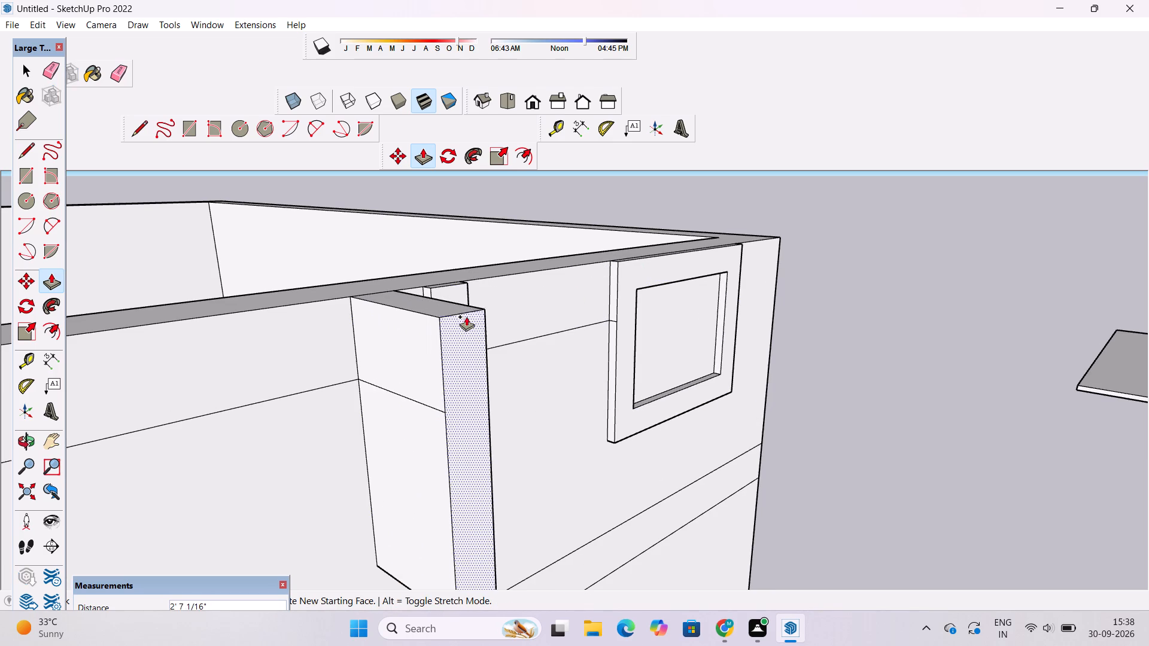
{"action": "left_click", "coordinate": [467, 292]}
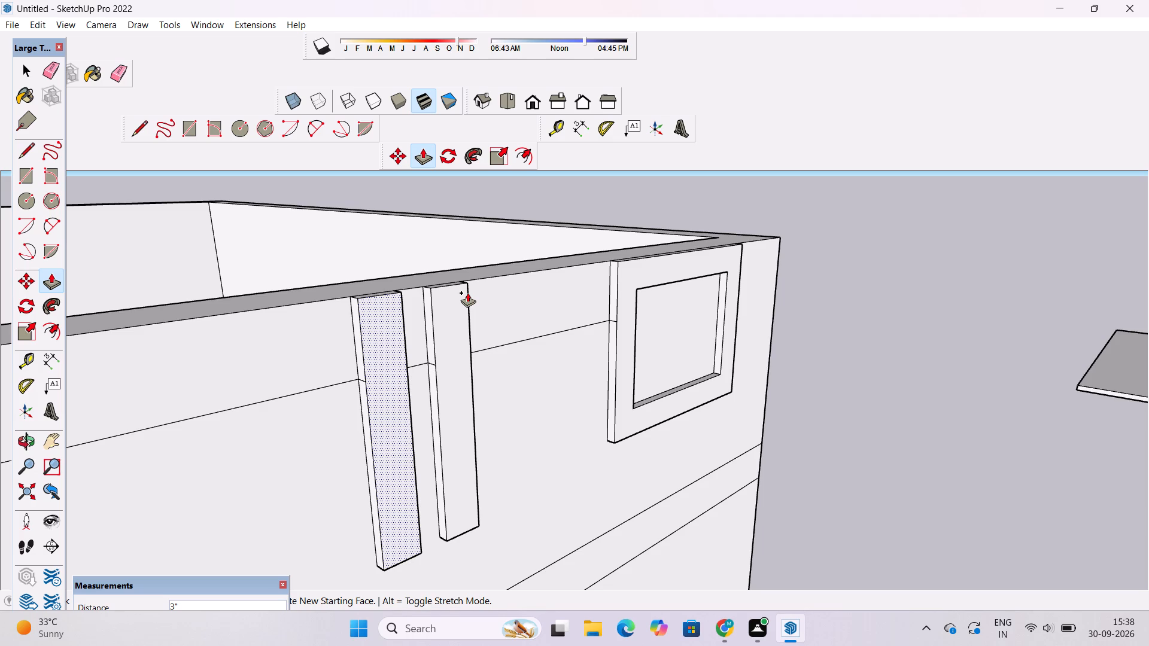
Erase the leftover outline segments crossing the side faces of the two strips and frame that face away from the near wall corner.
{"action": "scroll", "coordinate": [470, 292], "scroll_direction": "up", "scroll_amount": 1}
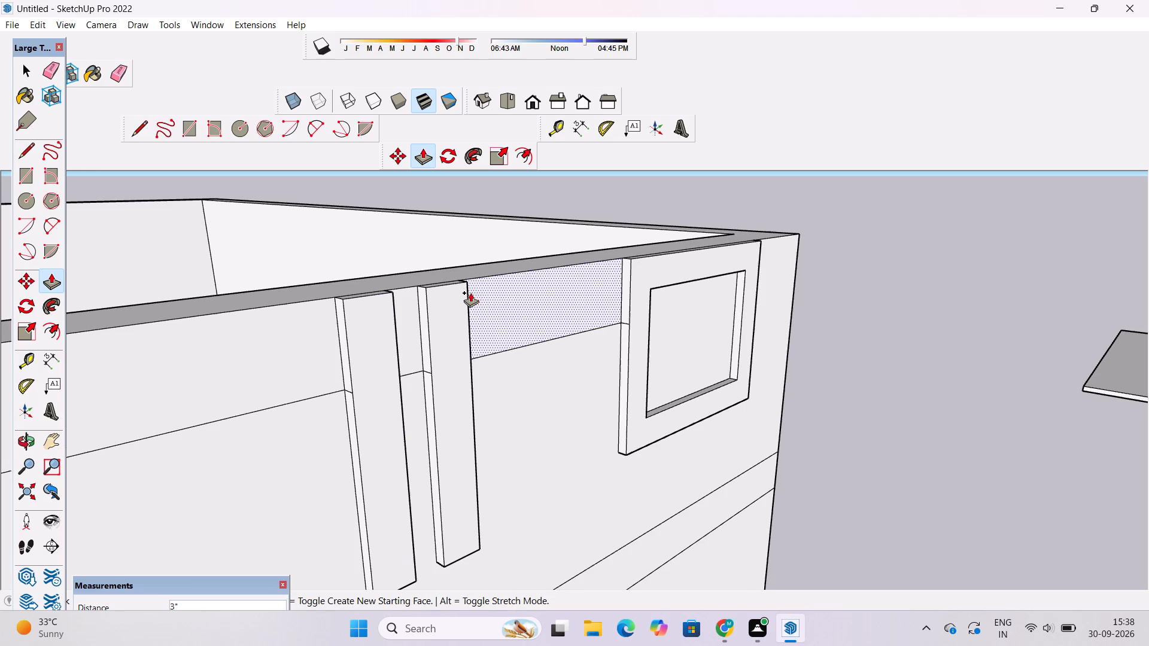
{"action": "key", "text": "o"}
{"action": "scroll", "coordinate": [471, 303], "scroll_direction": "down", "scroll_amount": 6}
{"action": "left_click_drag", "start_coordinate": [463, 335], "coordinate": [504, 322], "text": "shift"}
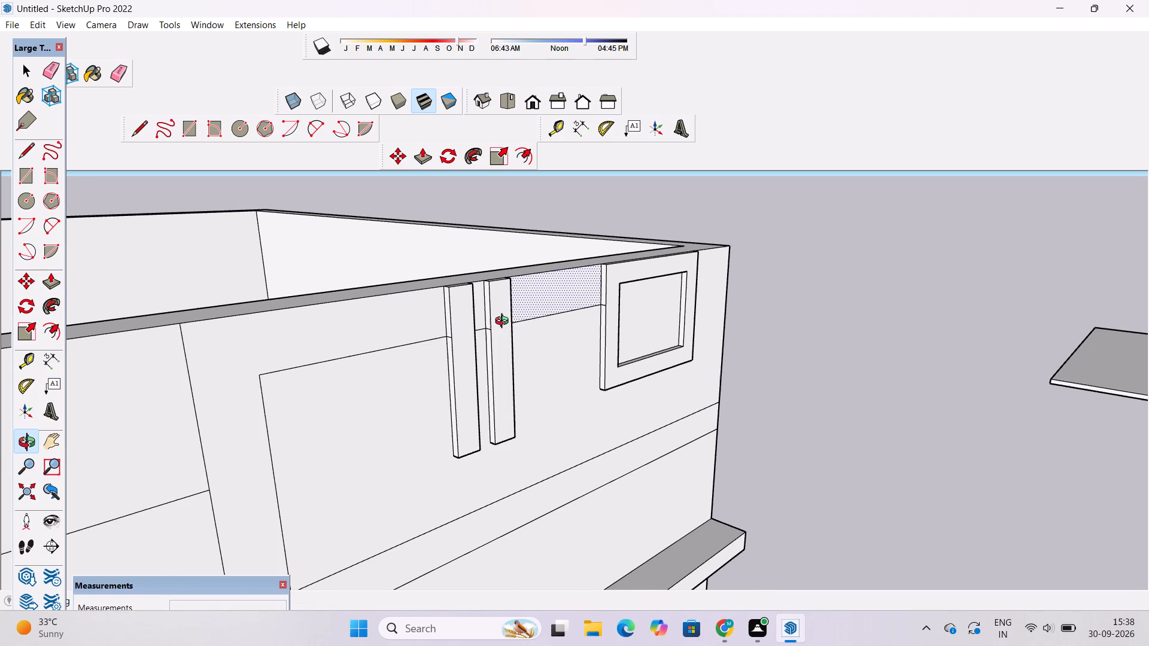
{"action": "scroll", "coordinate": [503, 324], "scroll_direction": "down", "scroll_amount": 2}
{"action": "left_click_drag", "start_coordinate": [498, 325], "coordinate": [516, 352], "text": "shift"}
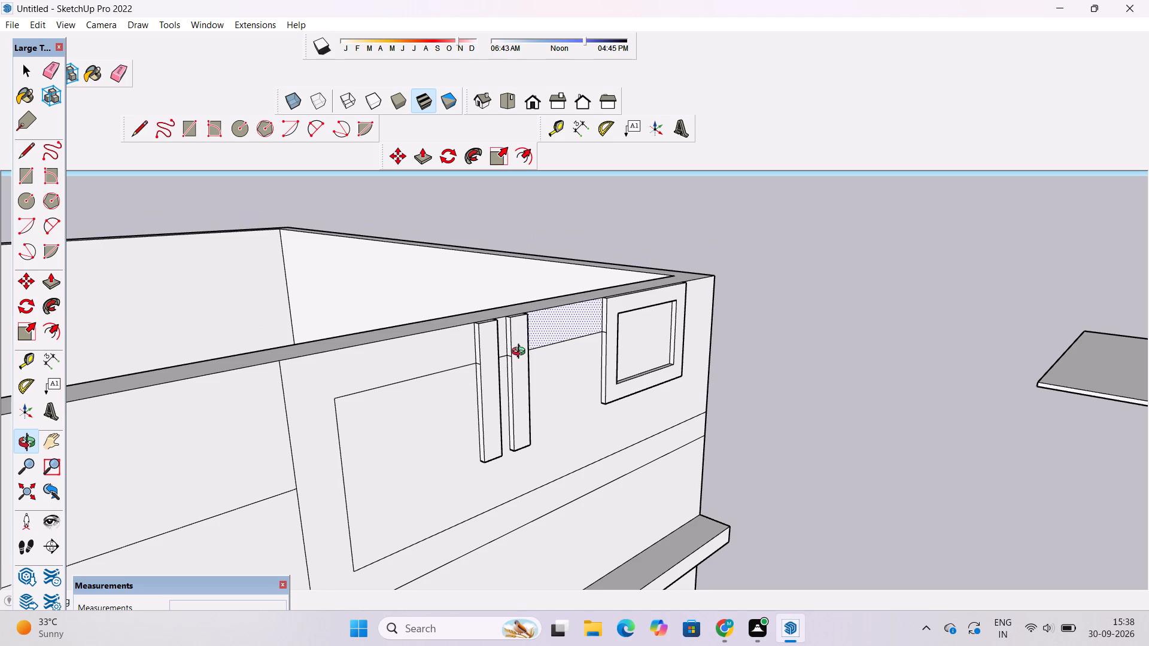
{"action": "scroll", "coordinate": [509, 337], "scroll_direction": "down", "scroll_amount": 3}
{"action": "left_click_drag", "start_coordinate": [529, 405], "coordinate": [531, 357], "text": "shift"}
{"action": "scroll", "coordinate": [505, 284], "scroll_direction": "up", "scroll_amount": 6, "text": "shift"}
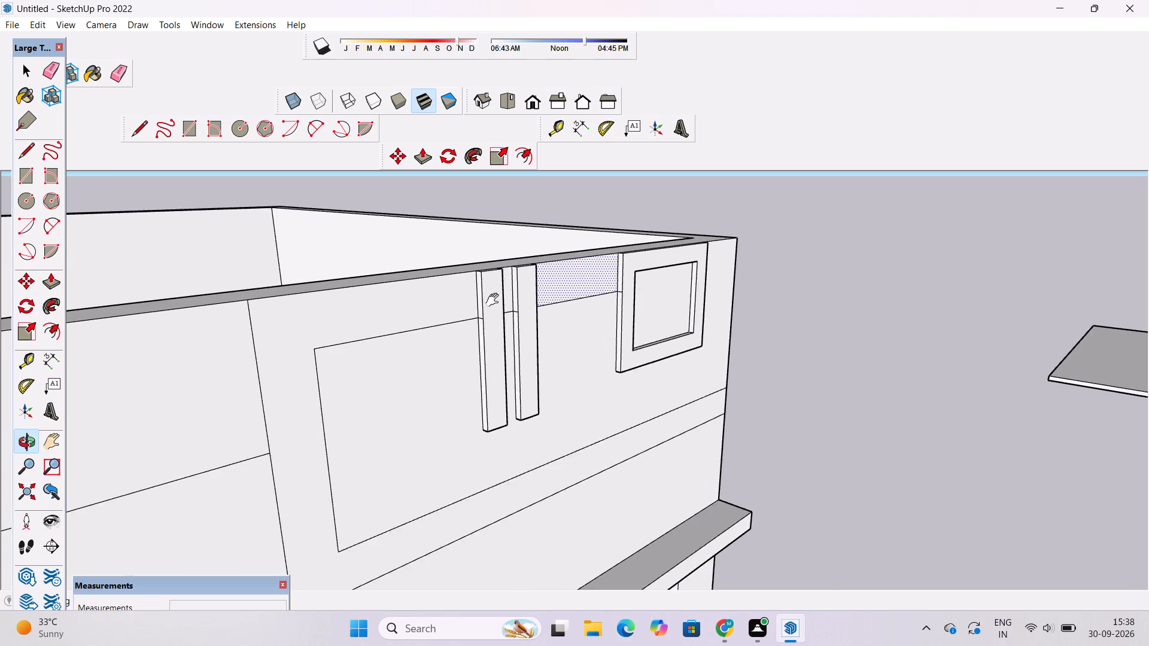
{"action": "scroll", "coordinate": [495, 300], "scroll_direction": "up", "scroll_amount": 3, "text": "shift"}
{"action": "left_click_drag", "start_coordinate": [452, 359], "coordinate": [503, 371], "text": "shift"}
{"action": "scroll", "coordinate": [510, 356], "scroll_direction": "up", "scroll_amount": 4}
{"action": "left_click_drag", "start_coordinate": [509, 355], "coordinate": [448, 369], "text": "shift"}
{"action": "scroll", "coordinate": [443, 371], "scroll_direction": "up", "scroll_amount": 4}
{"action": "key", "text": "e"}
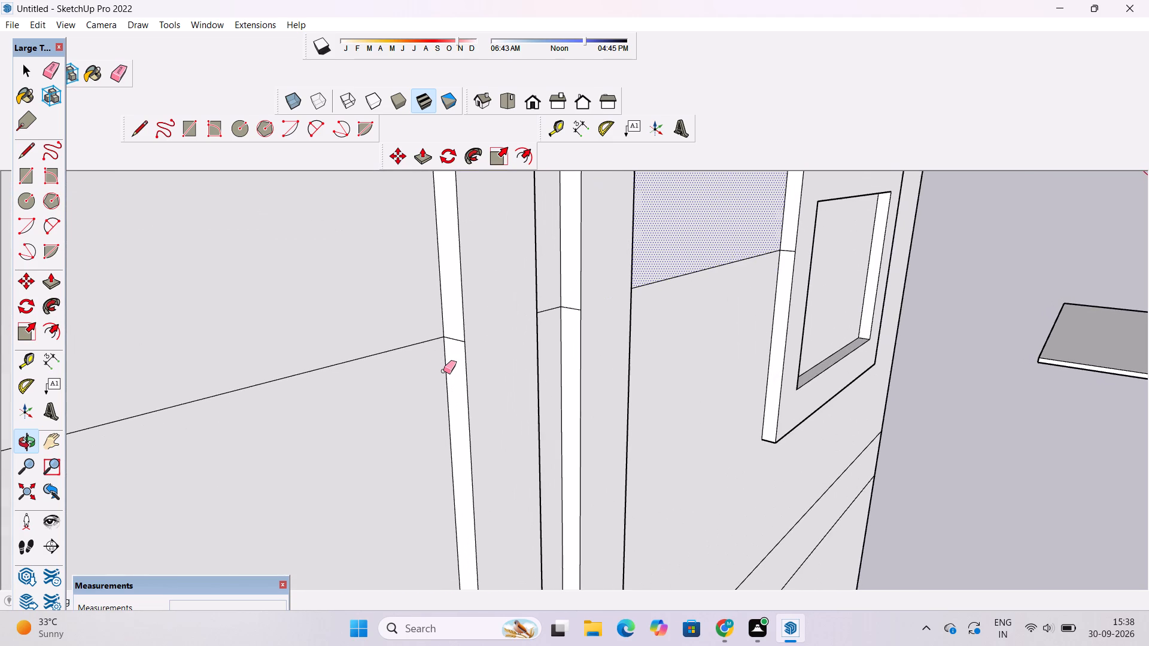
{"action": "scroll", "coordinate": [449, 351], "scroll_direction": "up", "scroll_amount": 7}
{"action": "left_click_drag", "start_coordinate": [454, 313], "coordinate": [454, 336]}
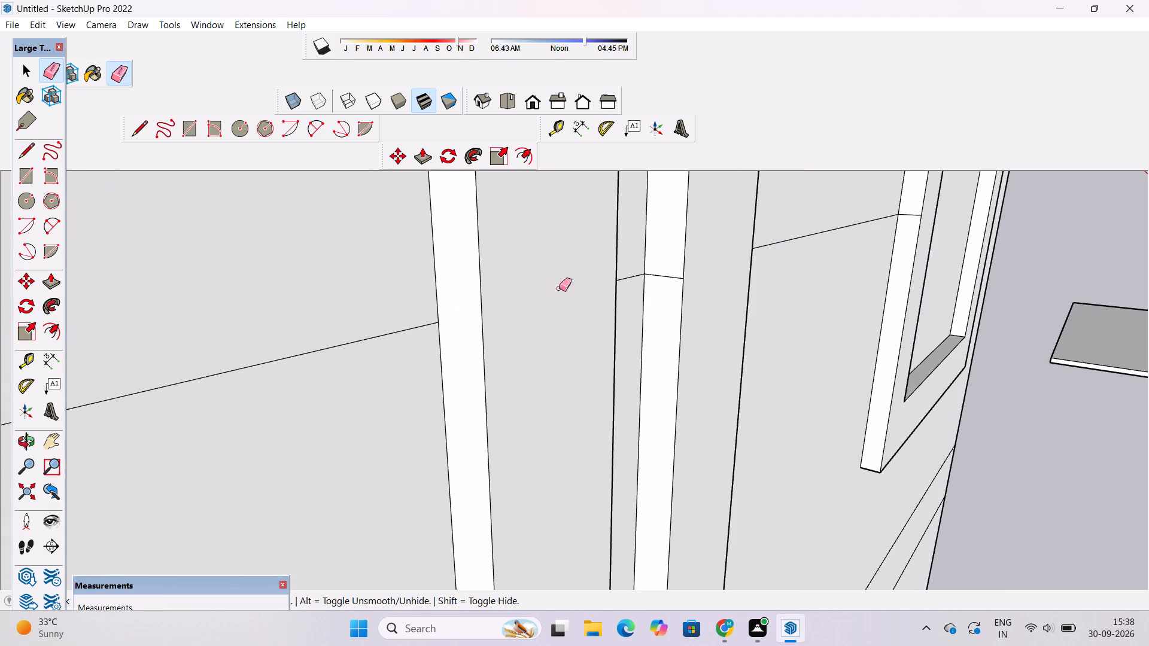
{"action": "left_click_drag", "start_coordinate": [662, 260], "coordinate": [666, 279]}
{"action": "scroll", "coordinate": [905, 194], "scroll_direction": "up", "scroll_amount": 4}
{"action": "left_click_drag", "start_coordinate": [919, 211], "coordinate": [917, 227]}
Erase the leftover outline segments crossing the opposite side faces of the two vertical strips, facing the framed panel.
{"action": "key", "text": "o"}
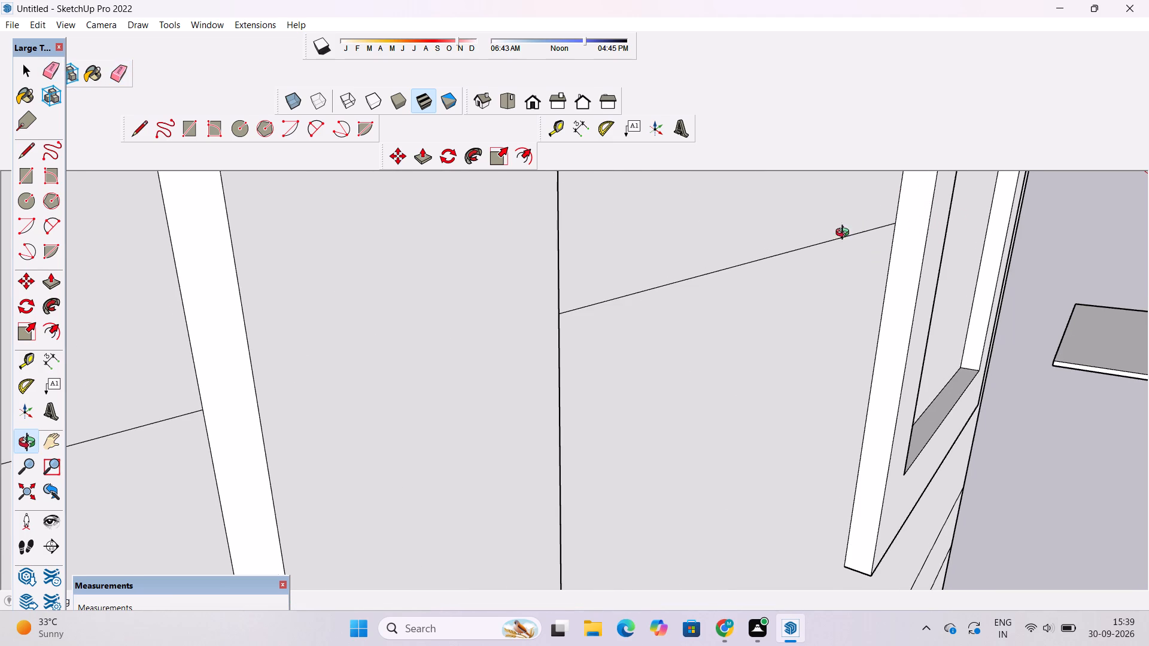
{"action": "scroll", "coordinate": [840, 236], "scroll_direction": "down", "scroll_amount": 12}
{"action": "left_click_drag", "start_coordinate": [826, 305], "coordinate": [458, 296]}
{"action": "left_click_drag", "start_coordinate": [457, 295], "coordinate": [580, 404]}
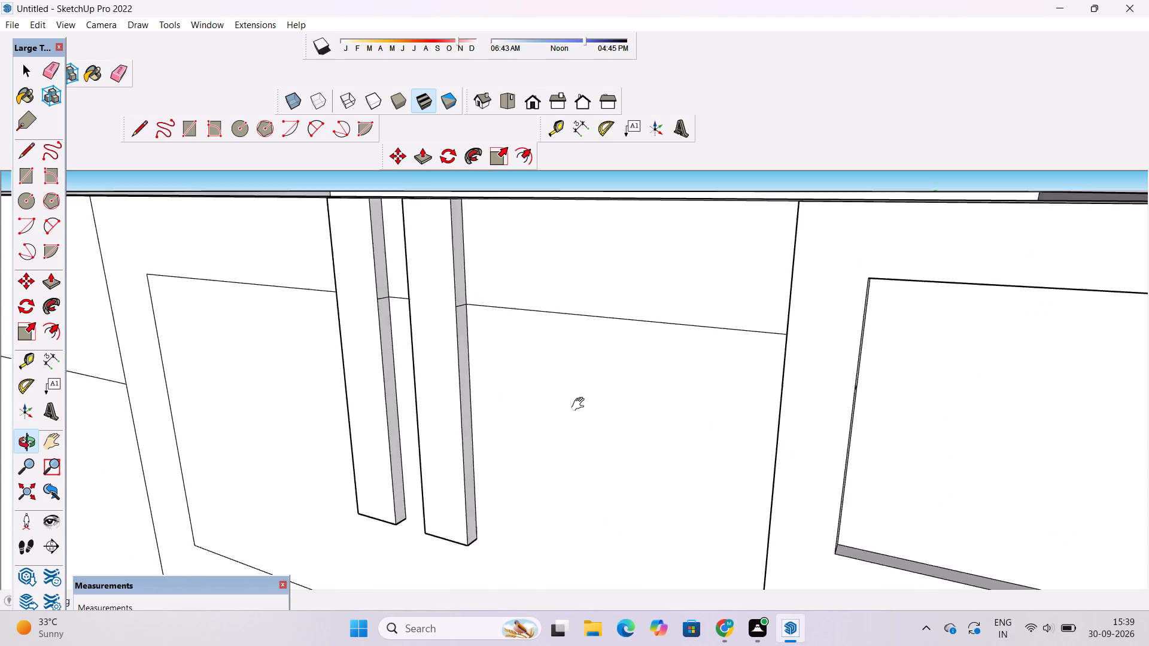
{"action": "left_click_drag", "start_coordinate": [580, 404], "coordinate": [584, 411]}
{"action": "scroll", "coordinate": [516, 376], "scroll_direction": "up", "scroll_amount": 5}
{"action": "left_click_drag", "start_coordinate": [504, 380], "coordinate": [457, 374]}
{"action": "left_click_drag", "start_coordinate": [457, 374], "coordinate": [494, 386]}
{"action": "scroll", "coordinate": [433, 388], "scroll_direction": "up", "scroll_amount": 5}
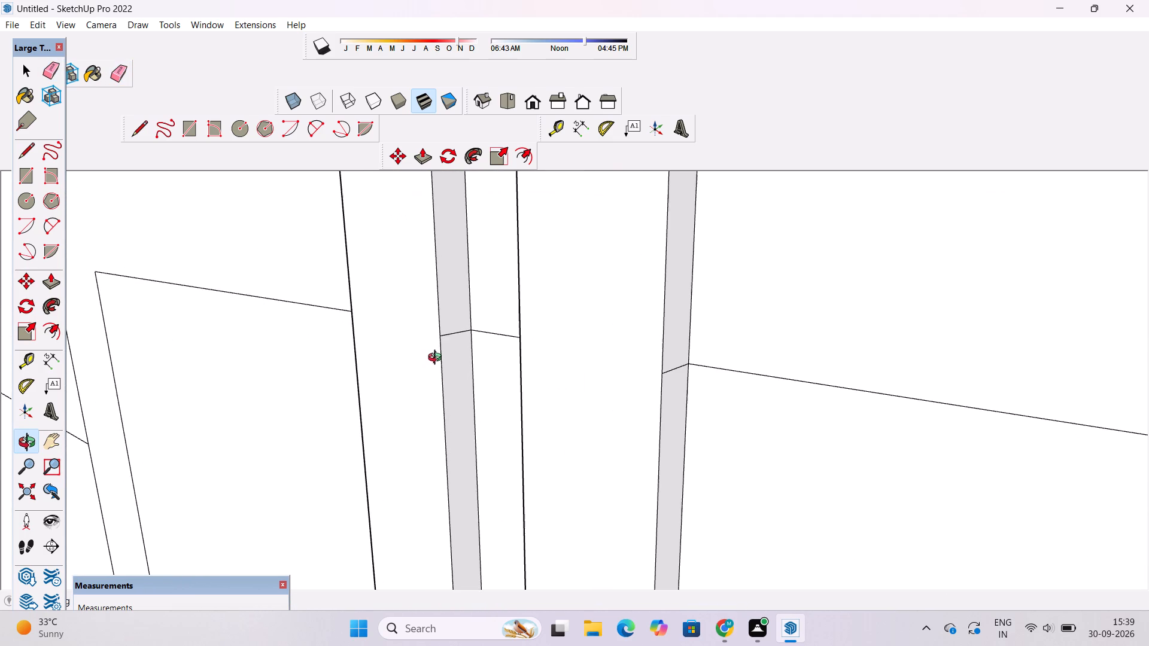
{"action": "key", "text": "e"}
{"action": "left_click_drag", "start_coordinate": [453, 321], "coordinate": [453, 337]}
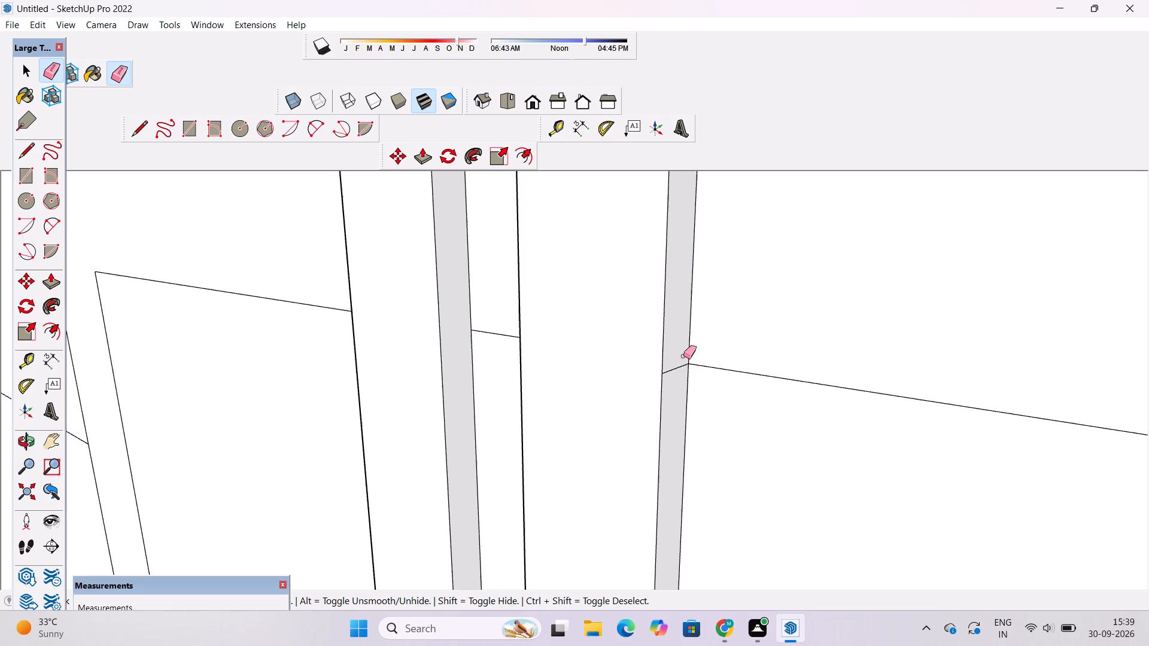
{"action": "left_click_drag", "start_coordinate": [679, 358], "coordinate": [676, 377]}
Erase the leftover line segment crossing the inner side face of the raised frame's opening.
{"action": "scroll", "coordinate": [670, 367], "scroll_direction": "down", "scroll_amount": 1}
{"action": "key", "text": "o"}
{"action": "scroll", "coordinate": [670, 367], "scroll_direction": "down", "scroll_amount": 8}
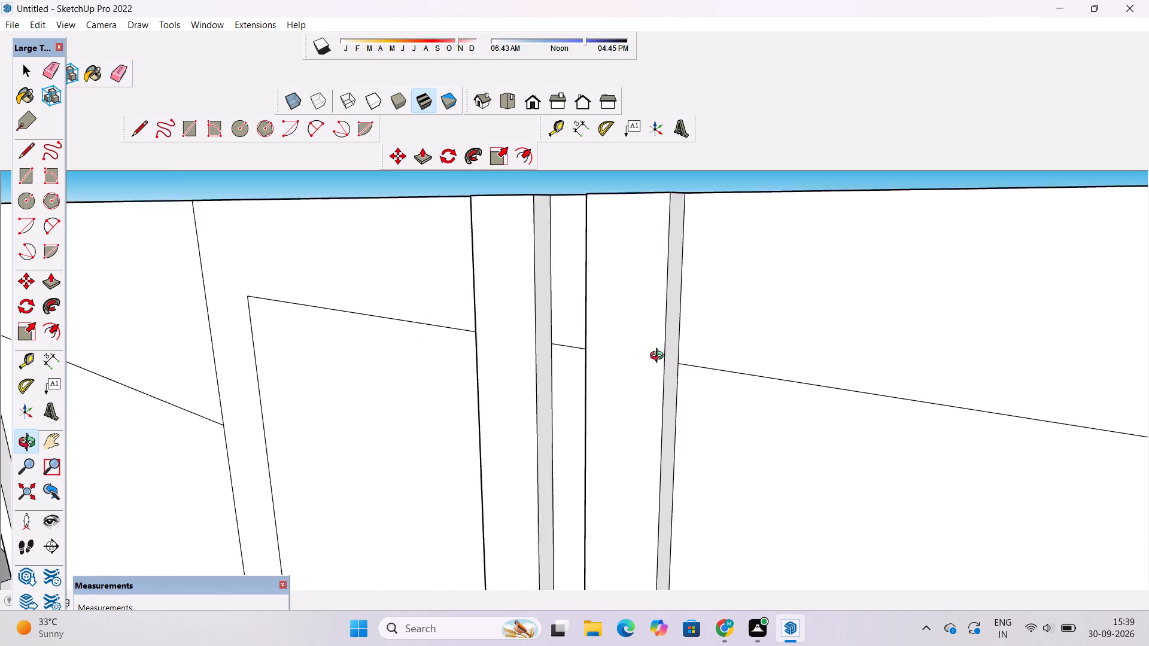
{"action": "scroll", "coordinate": [659, 357], "scroll_direction": "down", "scroll_amount": 6}
{"action": "left_click_drag", "start_coordinate": [797, 383], "coordinate": [663, 368]}
{"action": "scroll", "coordinate": [652, 368], "scroll_direction": "down", "scroll_amount": 2}
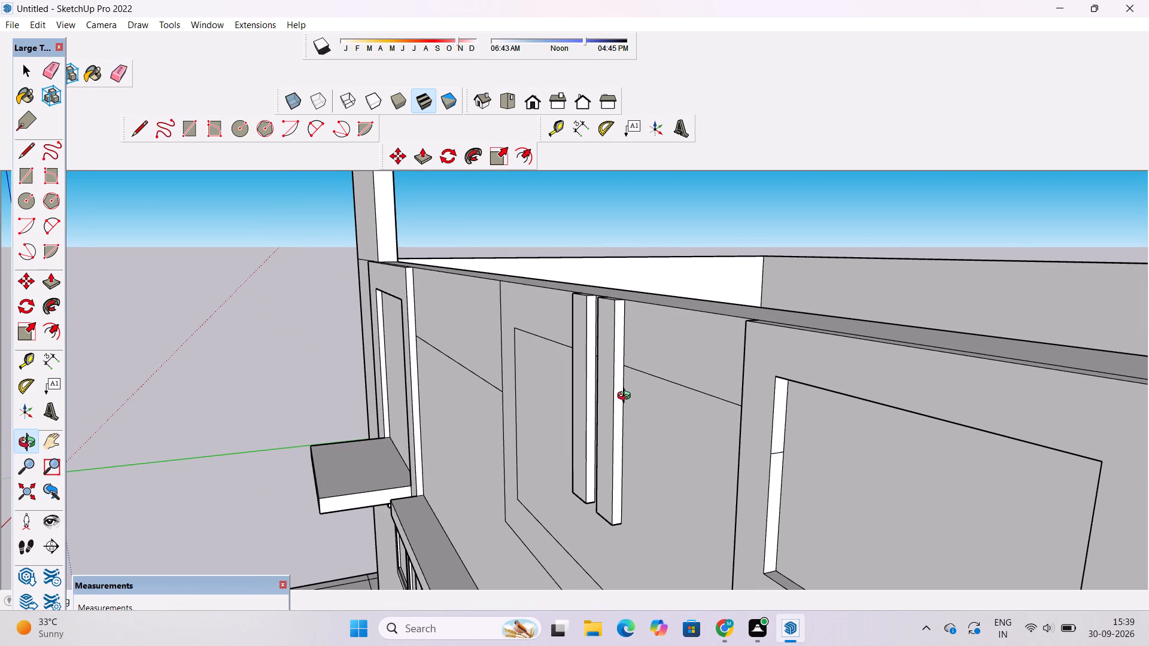
{"action": "scroll", "coordinate": [625, 389], "scroll_direction": "down", "scroll_amount": 4}
{"action": "left_click_drag", "start_coordinate": [634, 440], "coordinate": [589, 364], "text": "shift"}
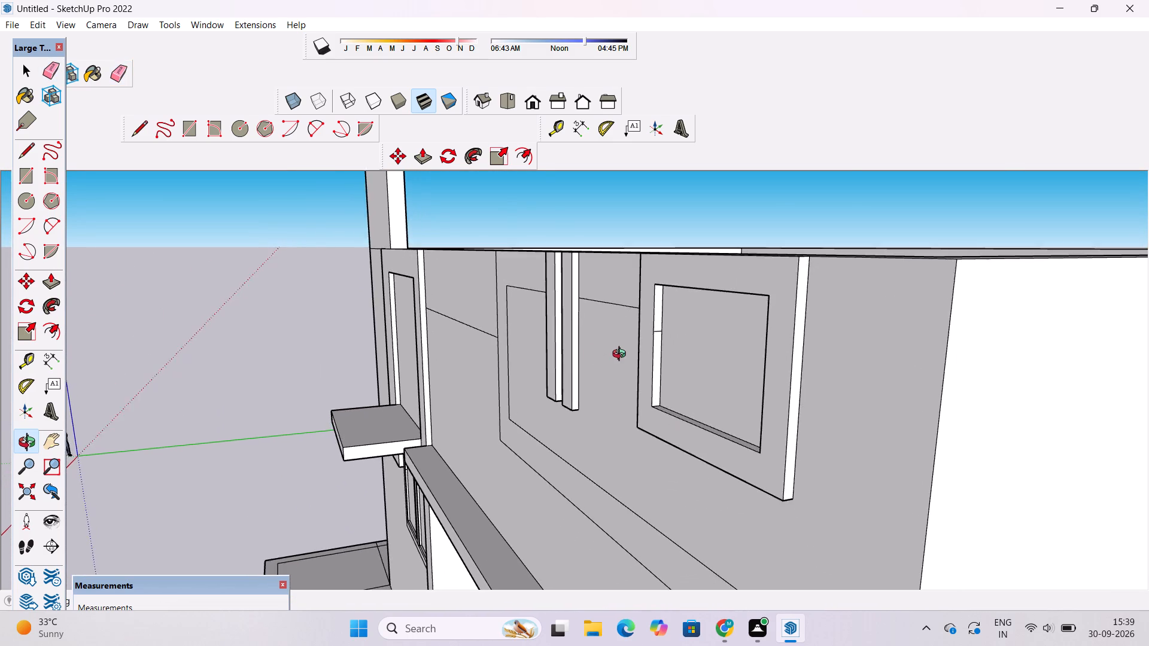
{"action": "scroll", "coordinate": [631, 352], "scroll_direction": "up", "scroll_amount": 4}
{"action": "left_click_drag", "start_coordinate": [625, 354], "coordinate": [548, 317], "text": "shift"}
{"action": "key", "text": "e"}
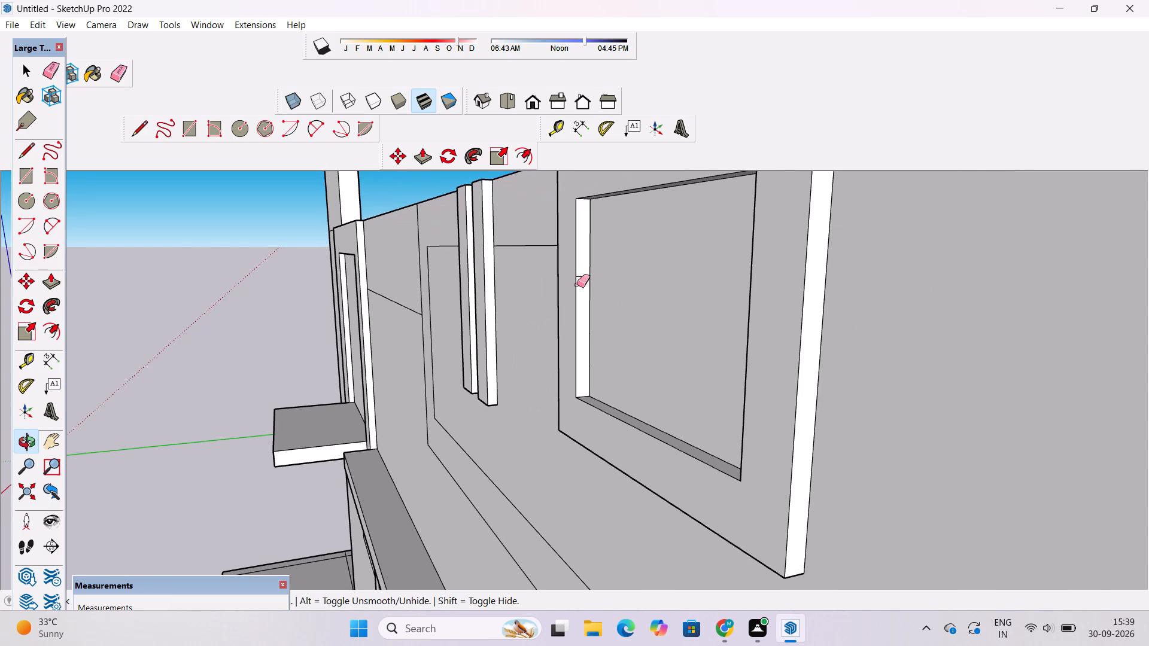
{"action": "scroll", "coordinate": [574, 279], "scroll_direction": "up", "scroll_amount": 8}
{"action": "left_click_drag", "start_coordinate": [589, 264], "coordinate": [588, 288]}
{"action": "scroll", "coordinate": [597, 288], "scroll_direction": "down", "scroll_amount": 3}
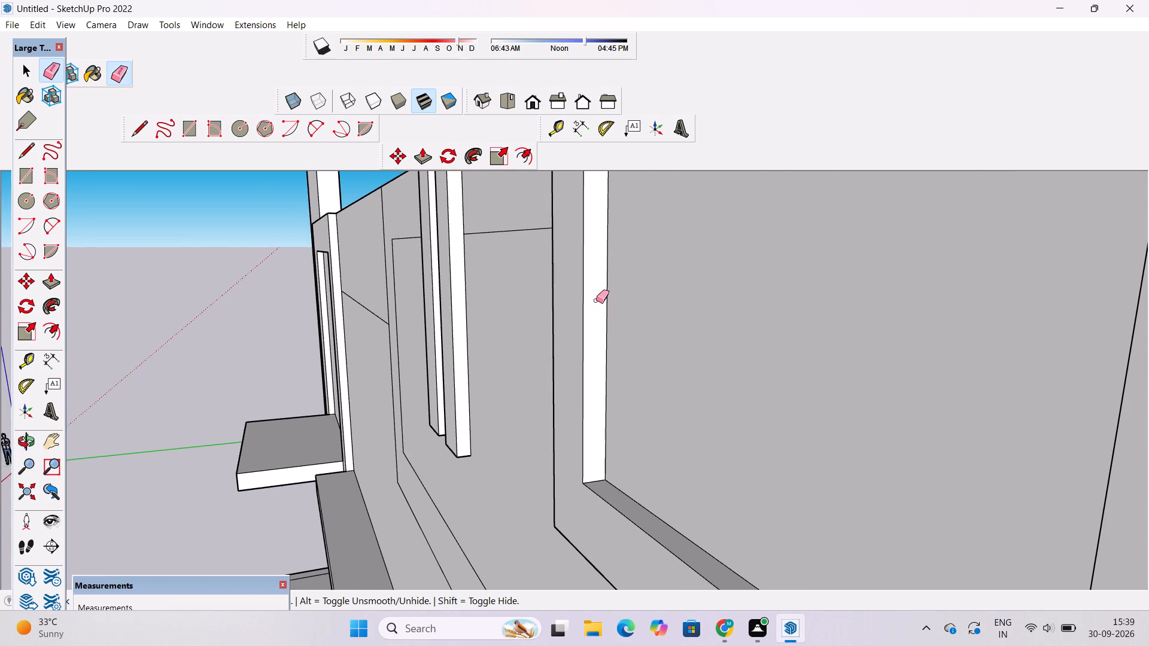
Examine the raised frame, the two vertical strips and the rest of the front facade from several angles.
{"action": "key", "text": "o"}
{"action": "scroll", "coordinate": [596, 300], "scroll_direction": "down", "scroll_amount": 11}
{"action": "left_click_drag", "start_coordinate": [598, 327], "coordinate": [1045, 334]}
{"action": "left_click_drag", "start_coordinate": [520, 292], "coordinate": [622, 284]}
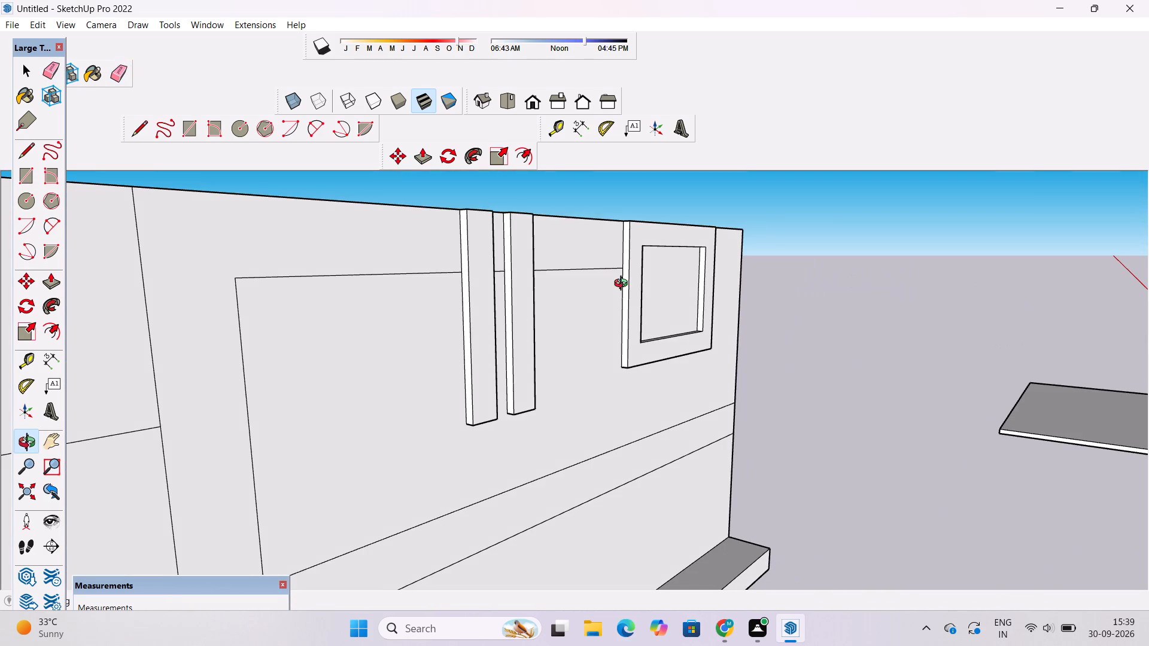
{"action": "scroll", "coordinate": [624, 285], "scroll_direction": "down", "scroll_amount": 5}
{"action": "left_click_drag", "start_coordinate": [645, 322], "coordinate": [558, 348]}
{"action": "left_click_drag", "start_coordinate": [548, 351], "coordinate": [592, 269], "text": "shift"}
{"action": "scroll", "coordinate": [592, 270], "scroll_direction": "down", "scroll_amount": 5}
{"action": "left_click_drag", "start_coordinate": [589, 281], "coordinate": [551, 318]}
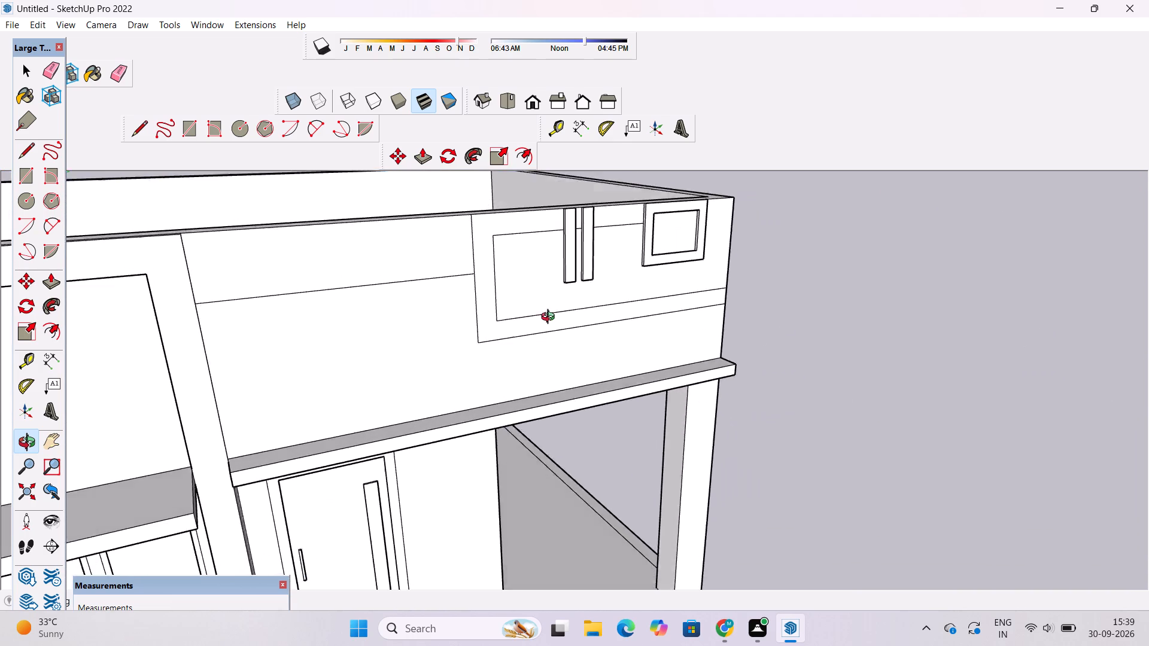
{"action": "left_click_drag", "start_coordinate": [551, 318], "coordinate": [544, 322]}
{"action": "left_click_drag", "start_coordinate": [543, 323], "coordinate": [610, 355], "text": "shift"}
Push/Pull the short top band segment between the vertical strips and the raised square frame outward by 1.5".
{"action": "scroll", "coordinate": [601, 292], "scroll_direction": "up", "scroll_amount": 4}
{"action": "left_click_drag", "start_coordinate": [601, 292], "coordinate": [555, 336], "text": "shift"}
{"action": "left_click_drag", "start_coordinate": [654, 288], "coordinate": [625, 310]}
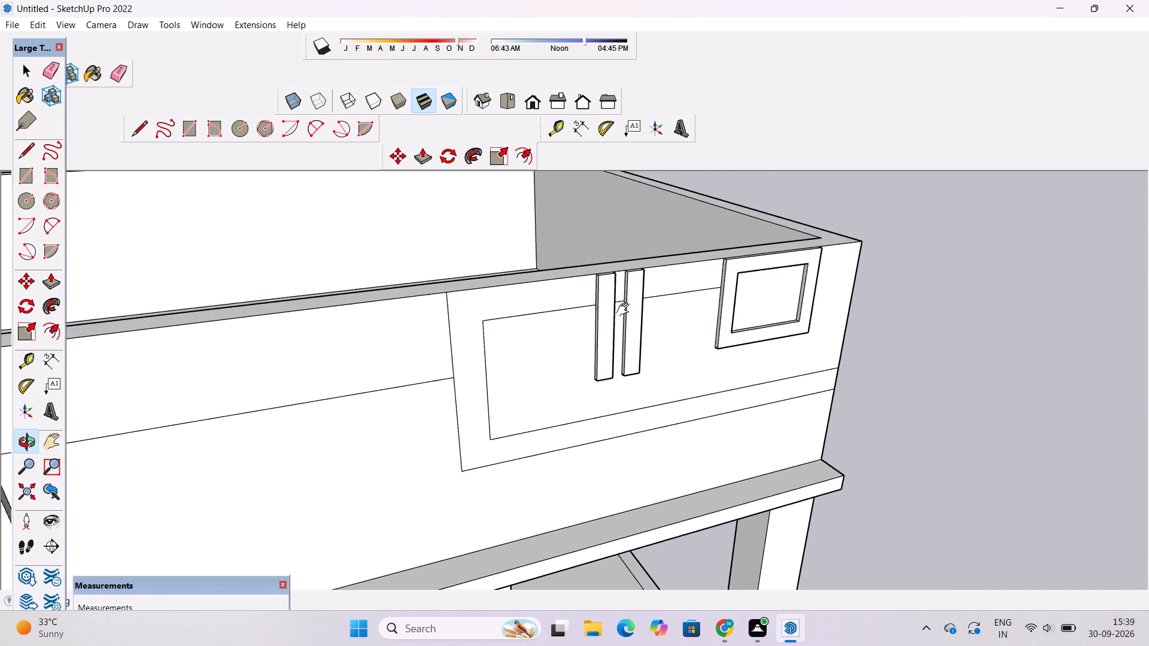
{"action": "left_click_drag", "start_coordinate": [625, 310], "coordinate": [618, 315]}
{"action": "left_click_drag", "start_coordinate": [616, 319], "coordinate": [659, 338]}
{"action": "key", "text": "p"}
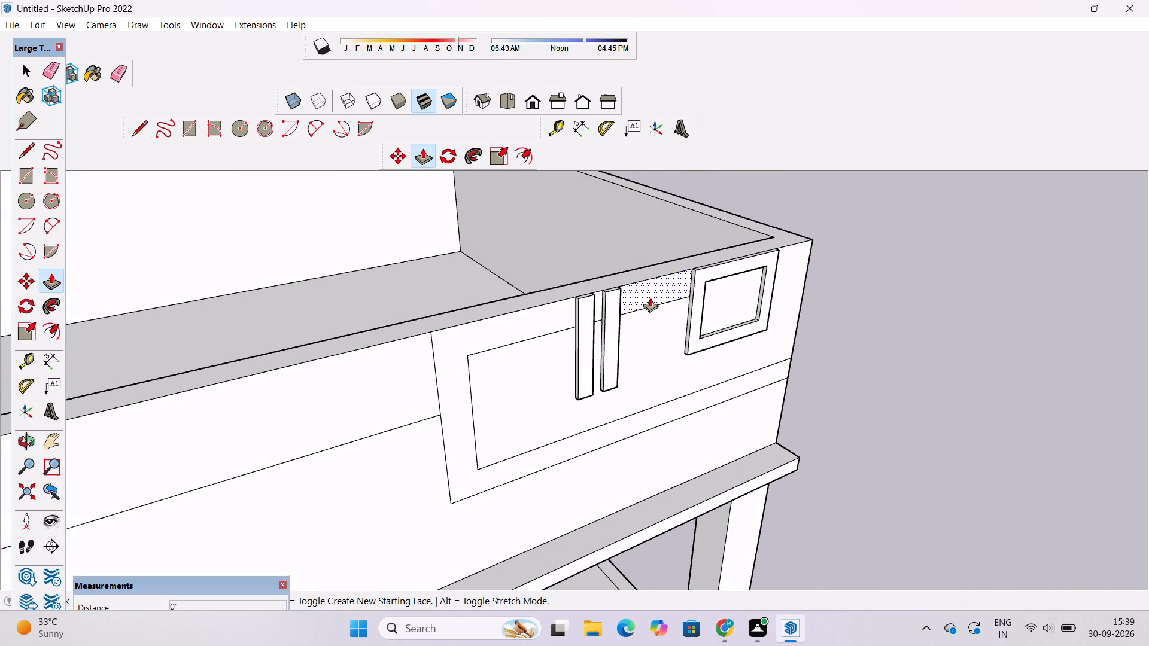
{"action": "left_click", "coordinate": [648, 292]}
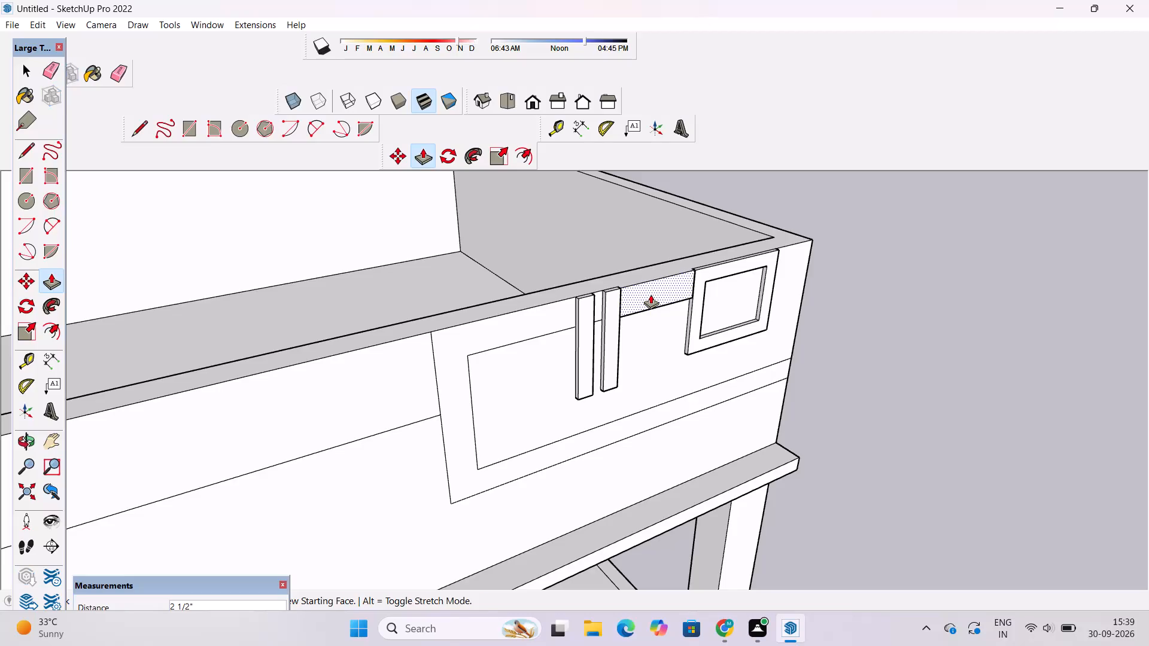
{"action": "scroll", "coordinate": [649, 295], "scroll_direction": "up", "scroll_amount": 8}
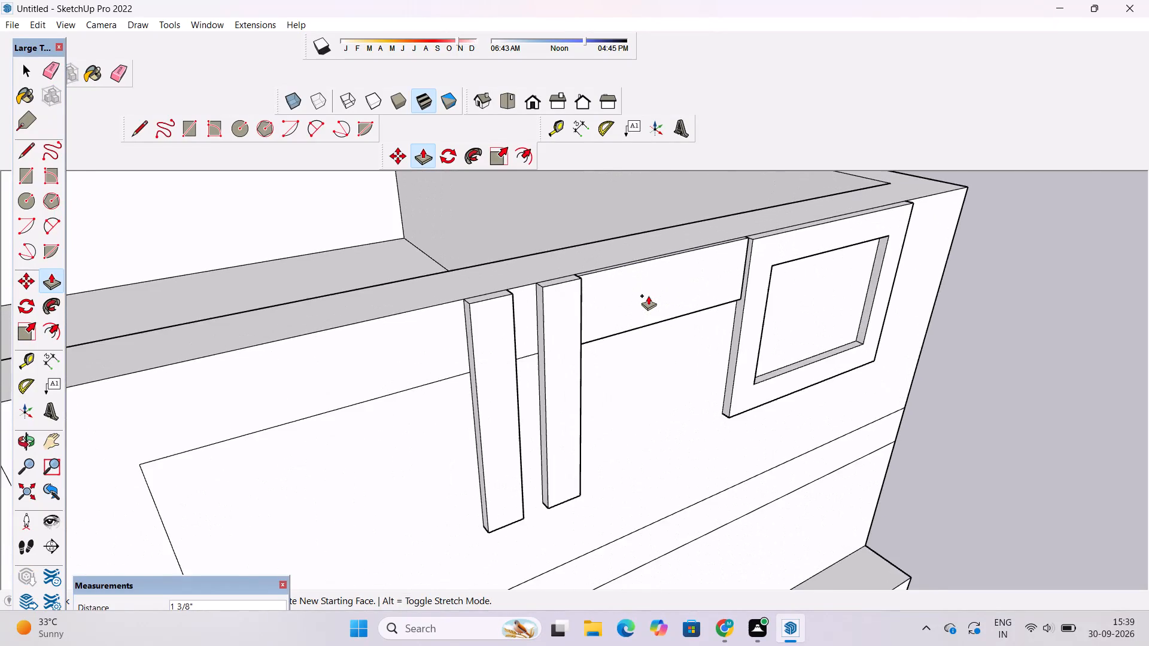
{"action": "scroll", "coordinate": [648, 295], "scroll_direction": "up", "scroll_amount": 8}
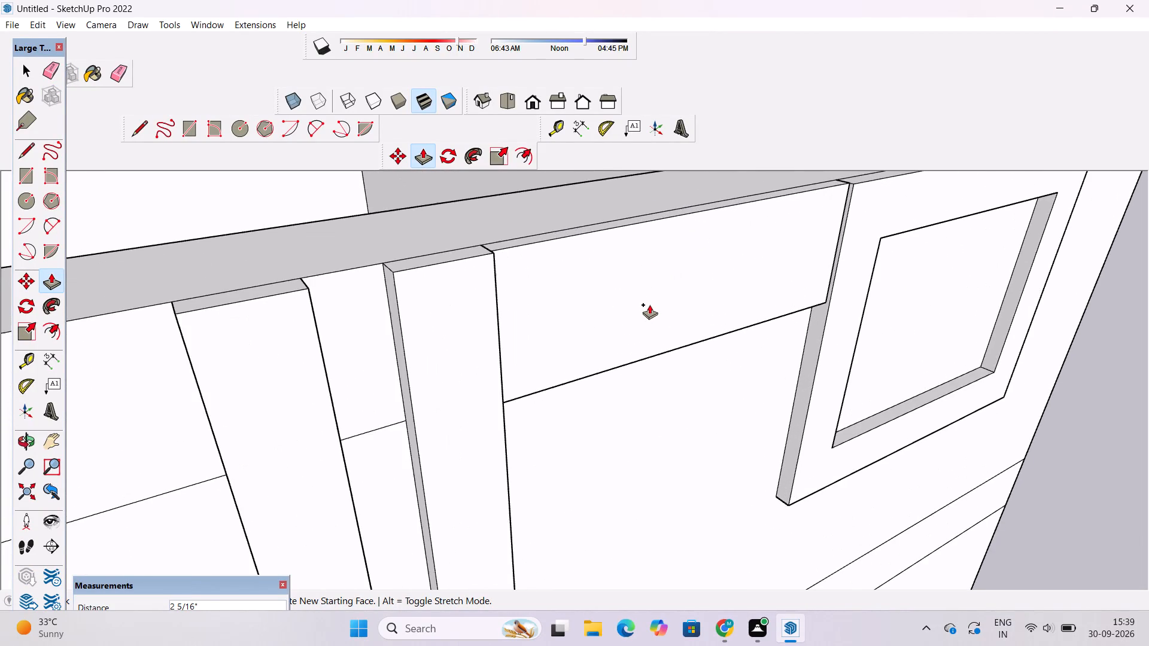
{"action": "scroll", "coordinate": [648, 301], "scroll_direction": "down", "scroll_amount": 4}
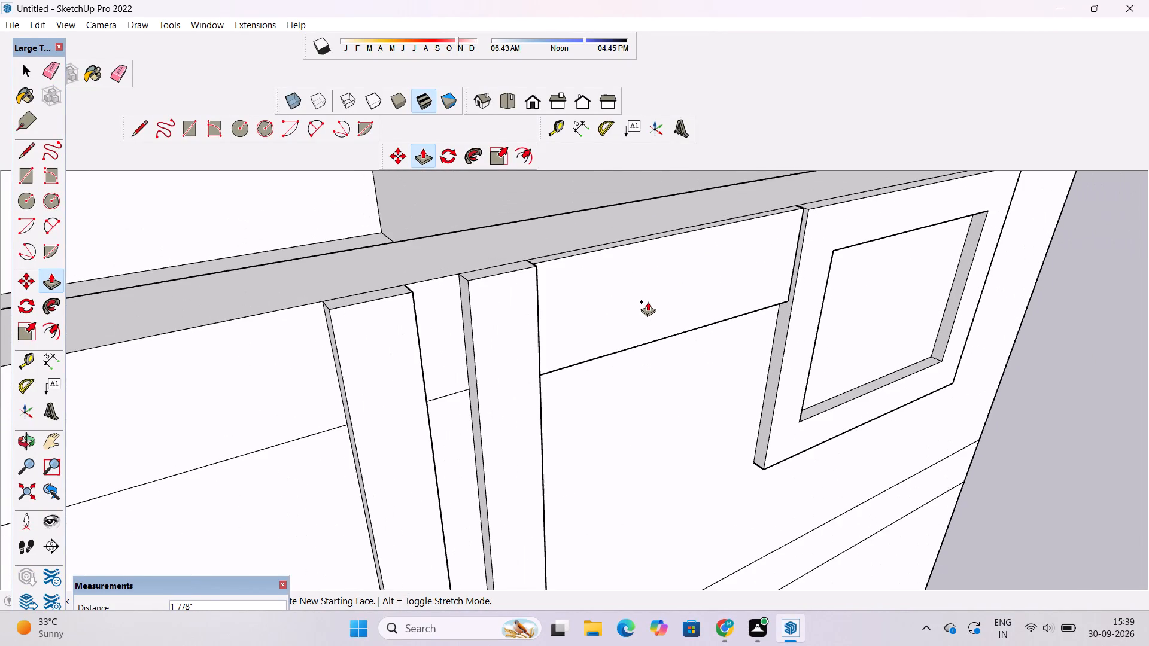
{"action": "type", "text": "1.5"}
{"action": "key", "text": "shift+quotedbl"}
{"action": "key", "text": "Return"}
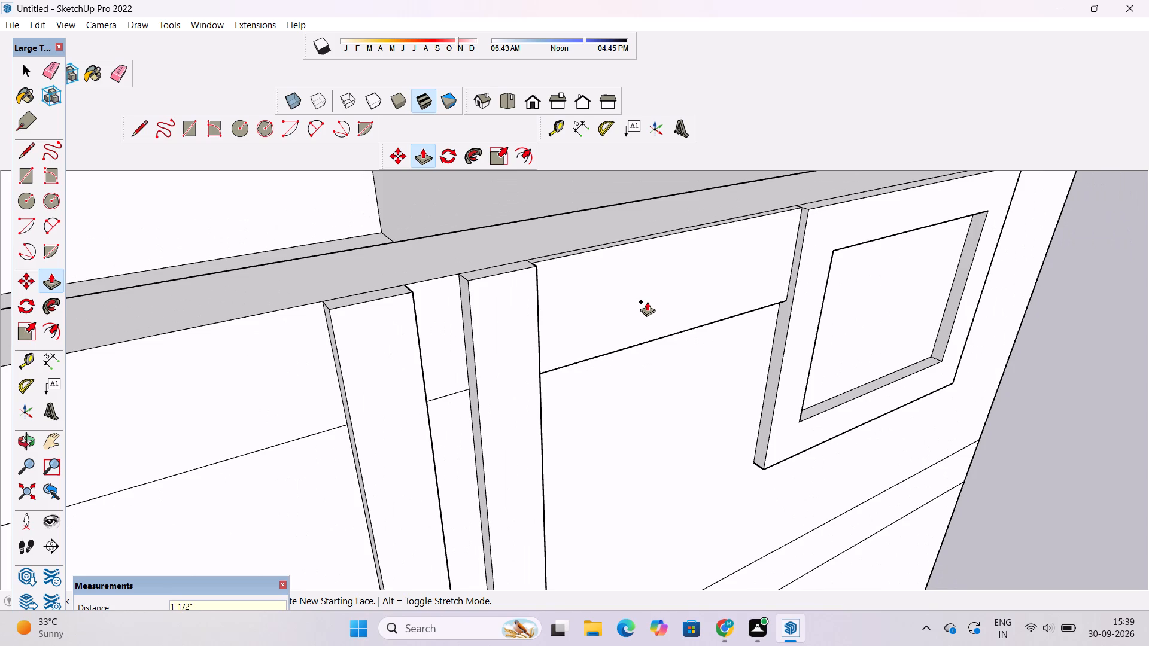
Push/Pull the rest of the stepped outline band outward 1 1/2", matching the depth of the raised top segment.
{"action": "scroll", "coordinate": [646, 304], "scroll_direction": "down", "scroll_amount": 7}
{"action": "left_click", "coordinate": [420, 356]}
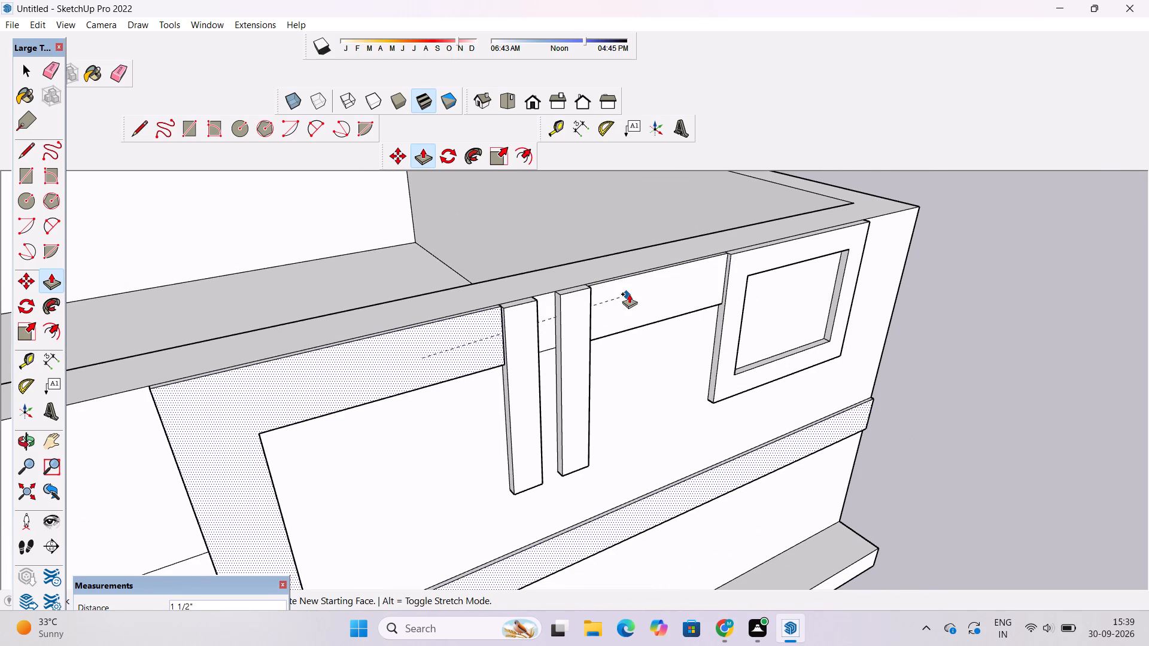
{"action": "left_click", "coordinate": [634, 292]}
Examine the raised stepped band and the plain middle section of the upper front wall from several angles.
{"action": "key", "text": "o"}
{"action": "scroll", "coordinate": [594, 359], "scroll_direction": "down", "scroll_amount": 6}
{"action": "left_click_drag", "start_coordinate": [597, 409], "coordinate": [587, 376]}
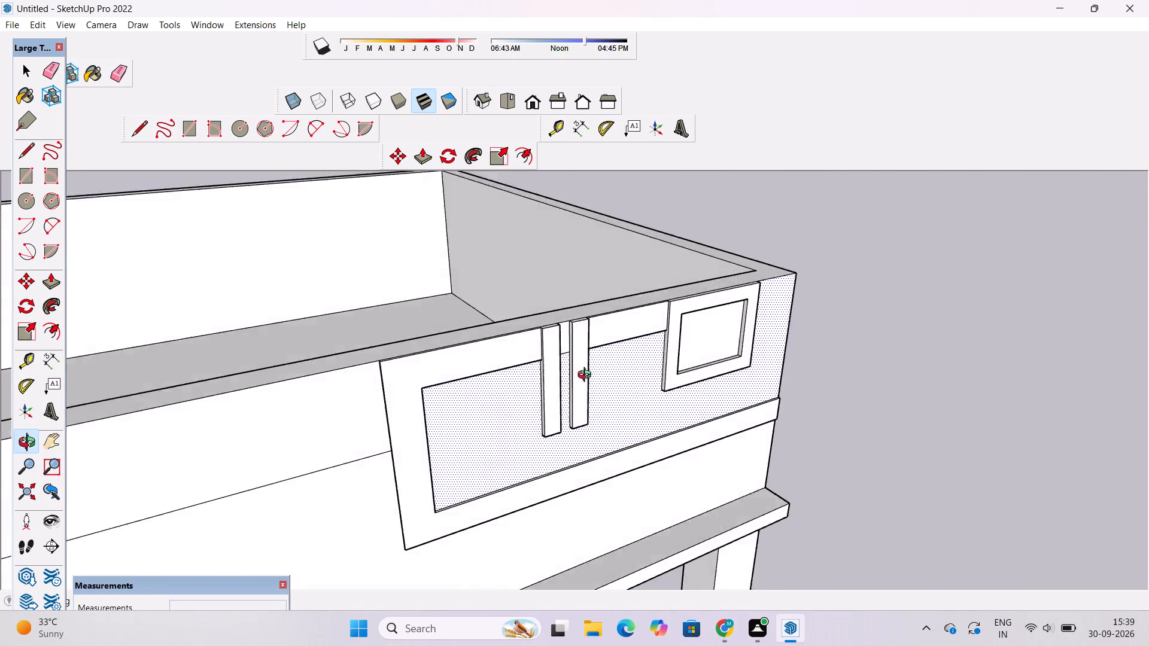
{"action": "left_click_drag", "start_coordinate": [587, 376], "coordinate": [558, 324]}
{"action": "scroll", "coordinate": [544, 312], "scroll_direction": "down", "scroll_amount": 5}
{"action": "left_click_drag", "start_coordinate": [546, 362], "coordinate": [562, 364]}
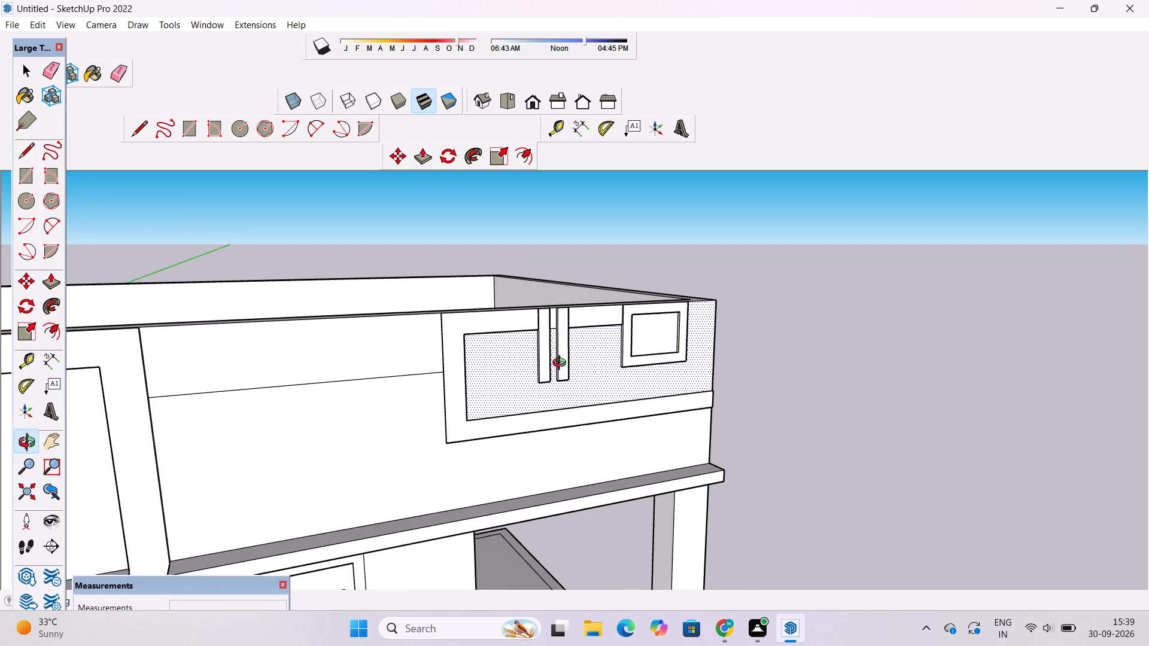
{"action": "left_click_drag", "start_coordinate": [562, 364], "coordinate": [597, 349]}
{"action": "left_click_drag", "start_coordinate": [598, 349], "coordinate": [662, 338], "text": "shift"}
{"action": "left_click_drag", "start_coordinate": [648, 355], "coordinate": [449, 404]}
{"action": "scroll", "coordinate": [428, 394], "scroll_direction": "down", "scroll_amount": 4}
{"action": "left_click_drag", "start_coordinate": [421, 377], "coordinate": [576, 410], "text": "shift"}
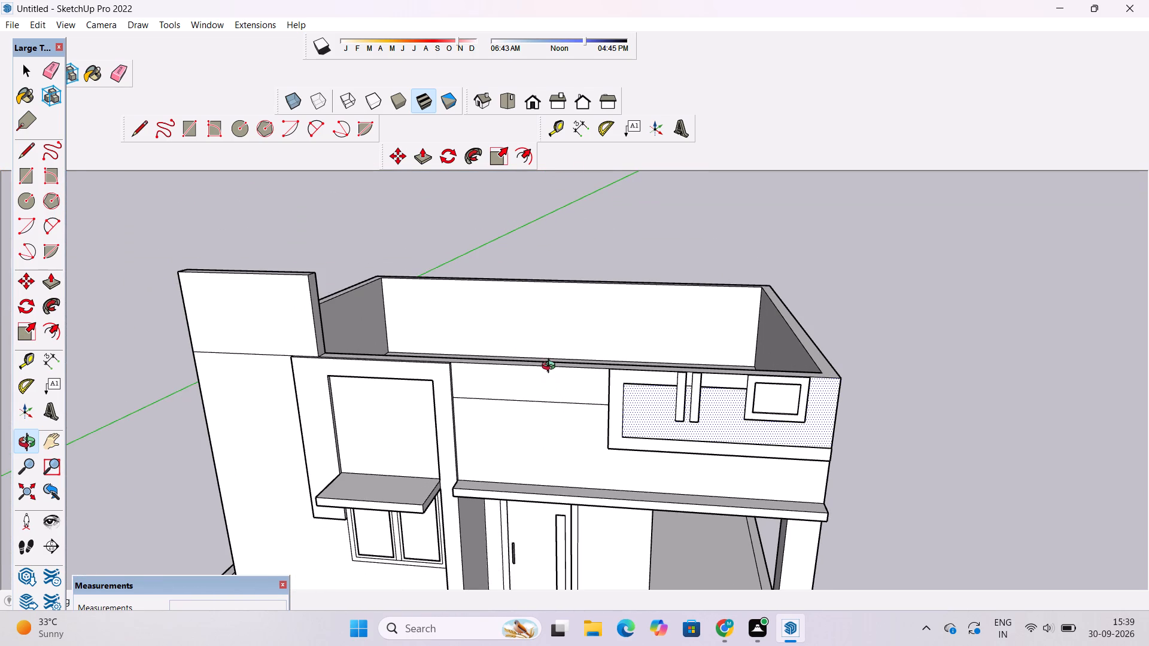
{"action": "scroll", "coordinate": [561, 364], "scroll_direction": "up", "scroll_amount": 3}
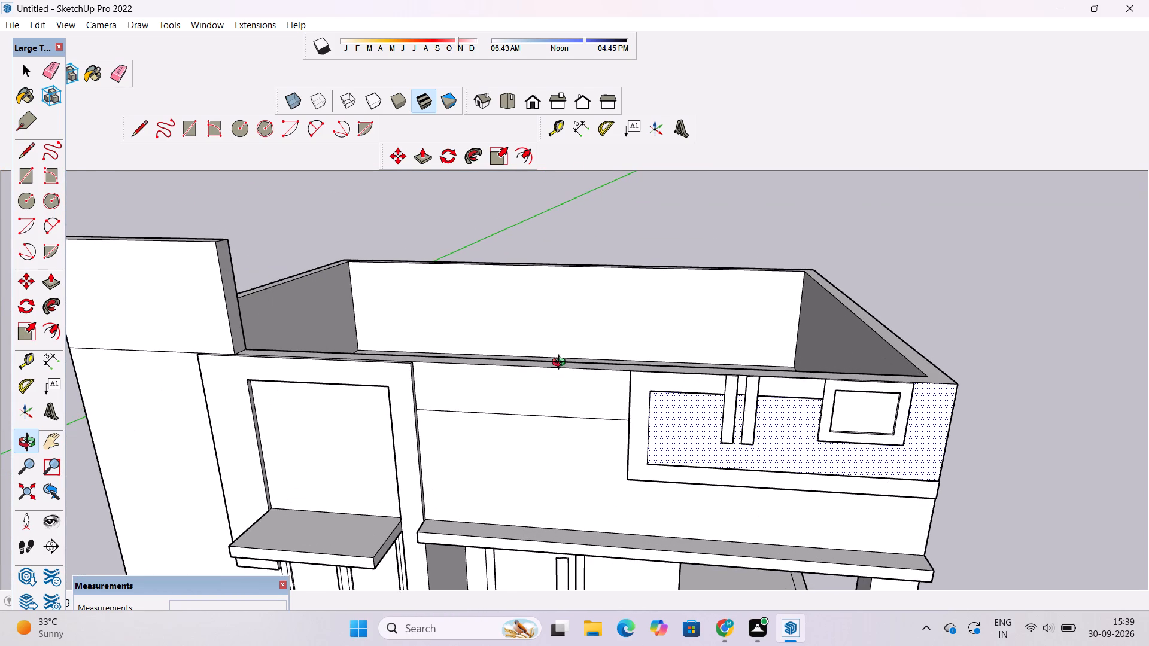
{"action": "scroll", "coordinate": [561, 364], "scroll_direction": "up", "scroll_amount": 1}
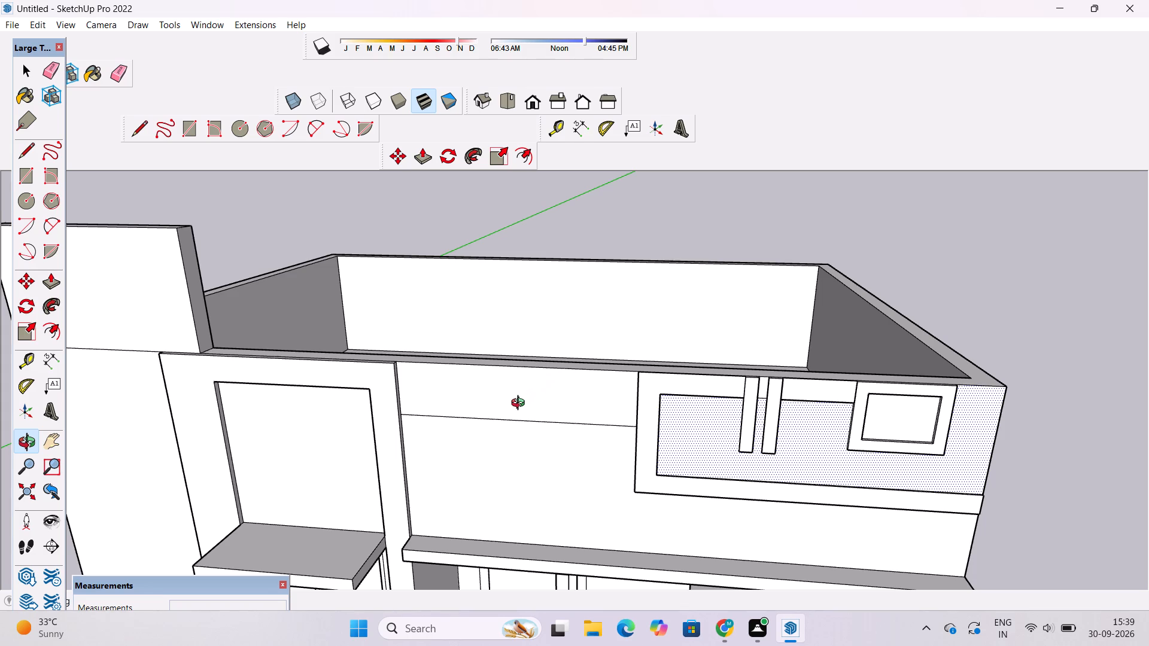
{"action": "left_click_drag", "start_coordinate": [513, 404], "coordinate": [534, 547]}
{"action": "left_click_drag", "start_coordinate": [526, 480], "coordinate": [540, 404]}
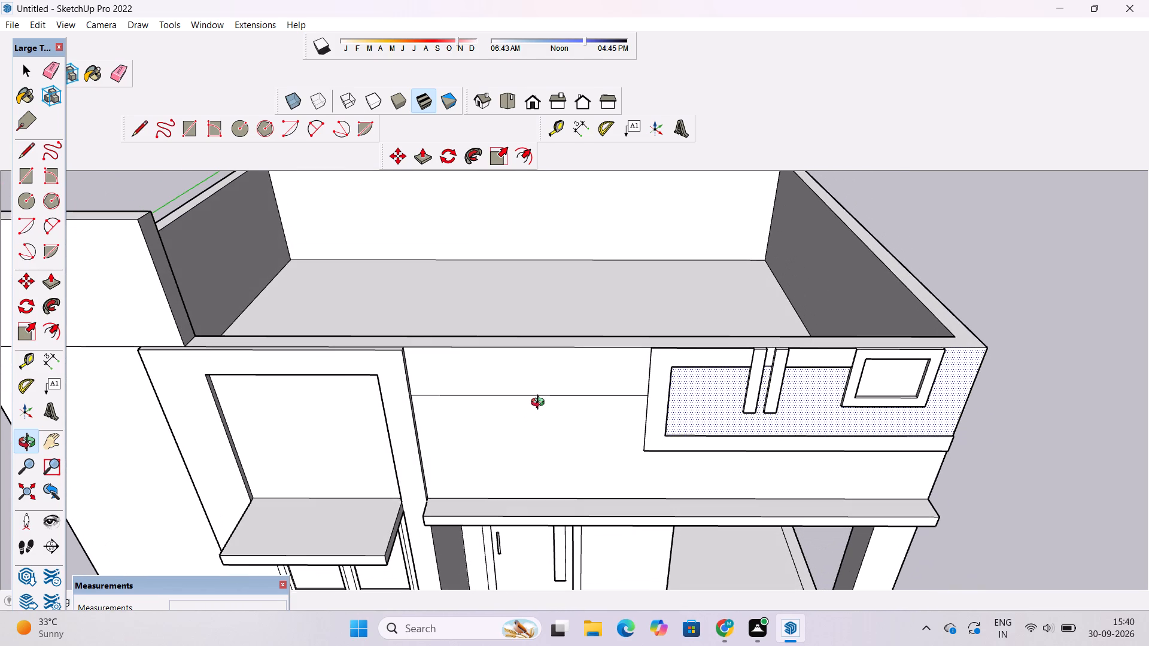
{"action": "left_click_drag", "start_coordinate": [540, 404], "coordinate": [621, 426], "text": "shift"}
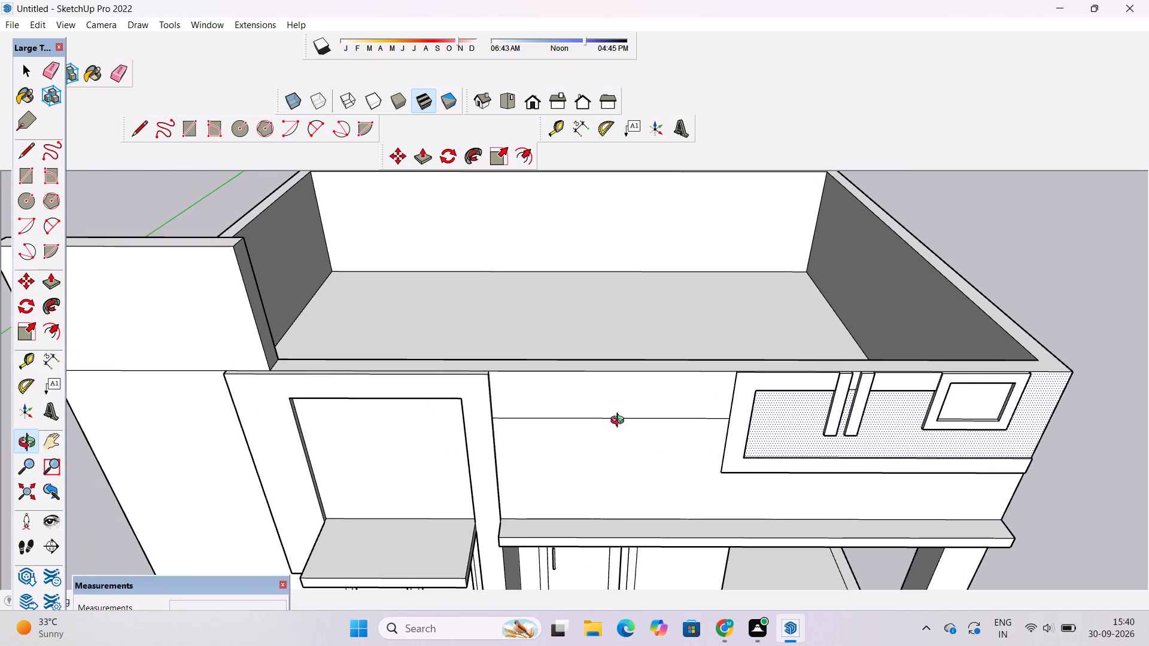
{"action": "left_click_drag", "start_coordinate": [603, 416], "coordinate": [626, 461], "text": "shift"}
{"action": "scroll", "coordinate": [622, 462], "scroll_direction": "up", "scroll_amount": 2}
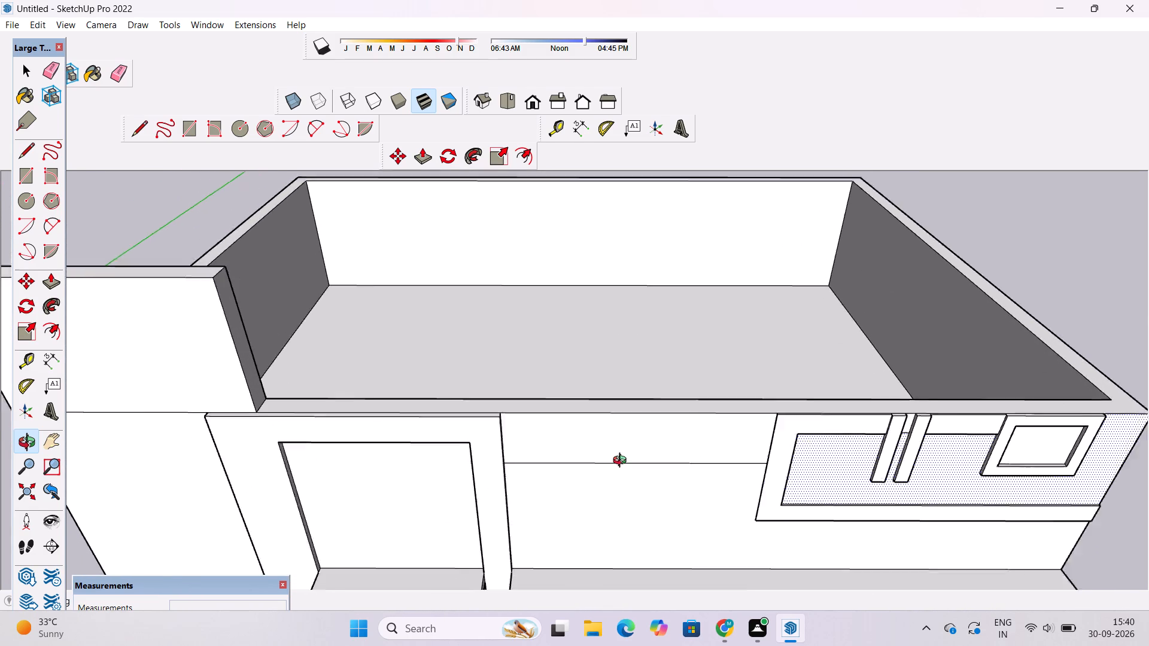
{"action": "scroll", "coordinate": [622, 462], "scroll_direction": "up", "scroll_amount": 1}
{"action": "left_click_drag", "start_coordinate": [620, 464], "coordinate": [565, 370]}
{"action": "left_click_drag", "start_coordinate": [573, 440], "coordinate": [625, 410]}
{"action": "left_click_drag", "start_coordinate": [625, 410], "coordinate": [552, 425], "text": "shift"}
{"action": "left_click_drag", "start_coordinate": [545, 428], "coordinate": [549, 416]}
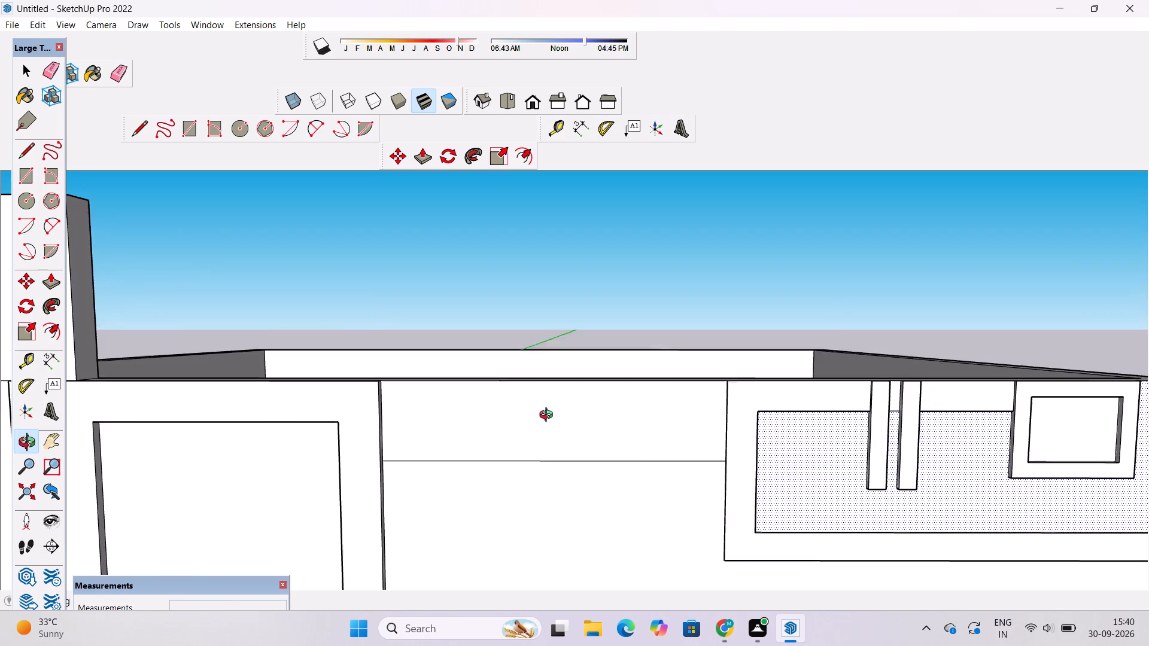
{"action": "left_click_drag", "start_coordinate": [549, 416], "coordinate": [550, 413]}
Place a vertical guide on the middle upper wall section, 8' from its edge beside the large window surround.
{"action": "key", "text": "t"}
{"action": "scroll", "coordinate": [429, 453], "scroll_direction": "up", "scroll_amount": 6}
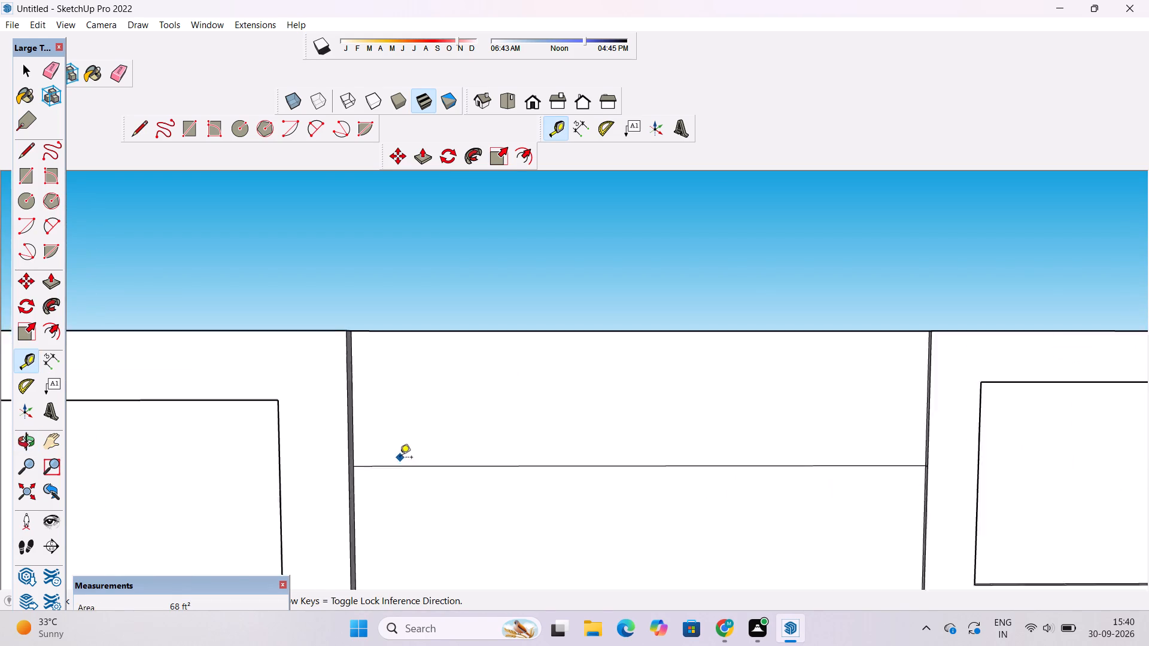
{"action": "scroll", "coordinate": [400, 458], "scroll_direction": "up", "scroll_amount": 2}
{"action": "left_click", "coordinate": [336, 367]}
{"action": "scroll", "coordinate": [352, 361], "scroll_direction": "down", "scroll_amount": 3}
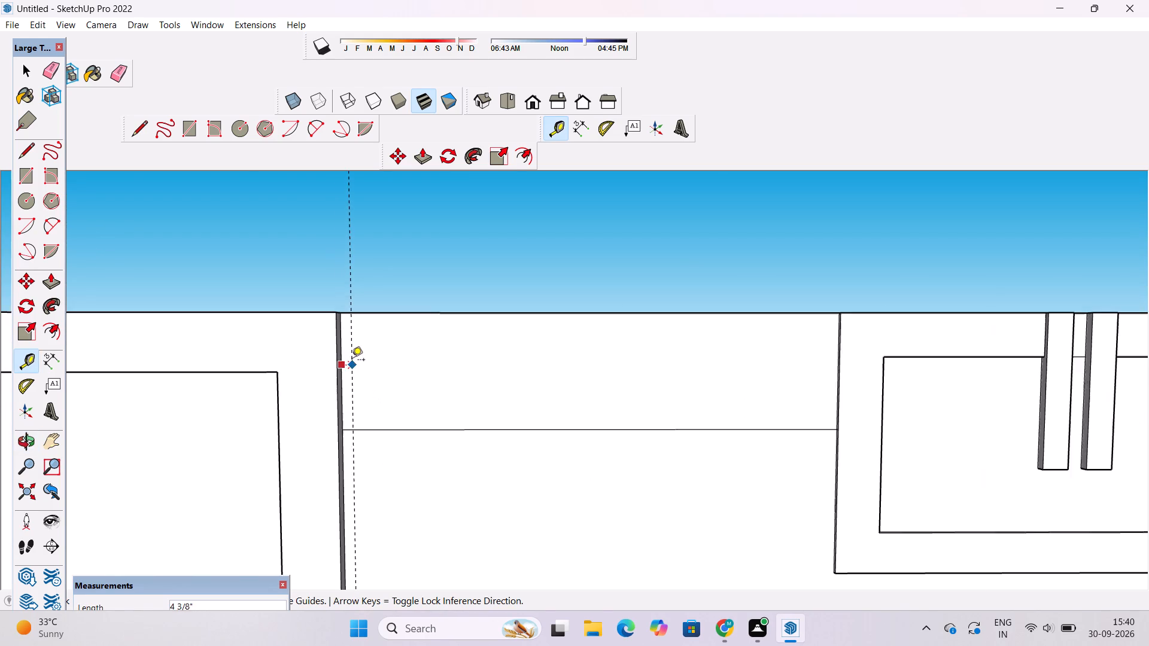
{"action": "scroll", "coordinate": [352, 361], "scroll_direction": "down", "scroll_amount": 9}
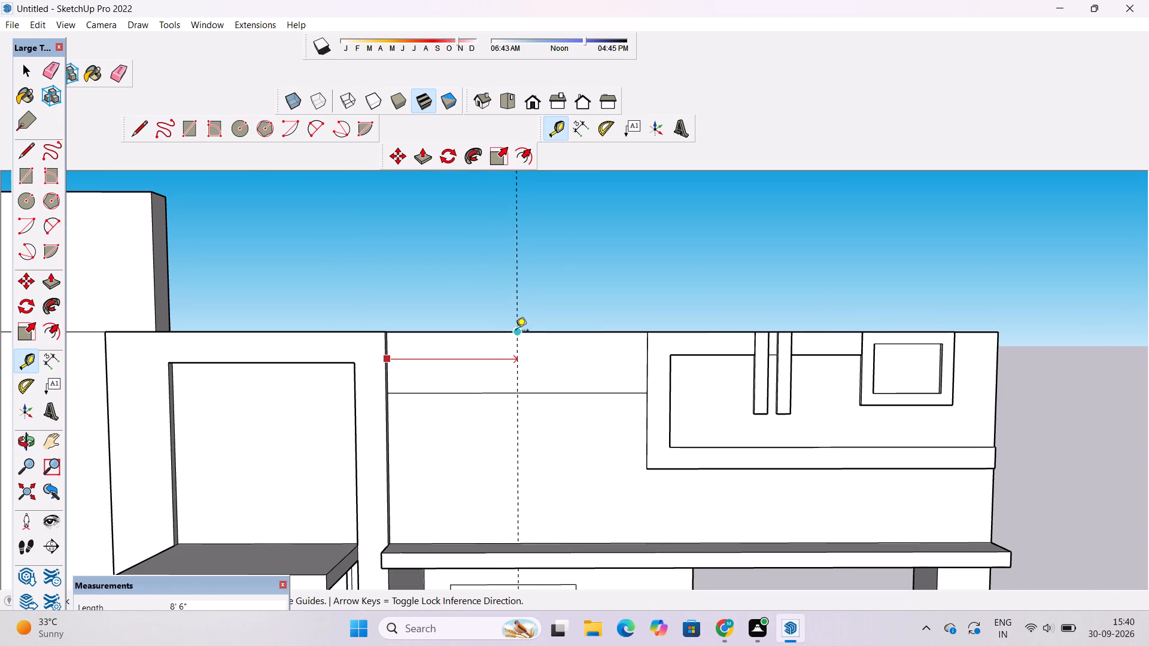
{"action": "scroll", "coordinate": [516, 334], "scroll_direction": "up", "scroll_amount": 1}
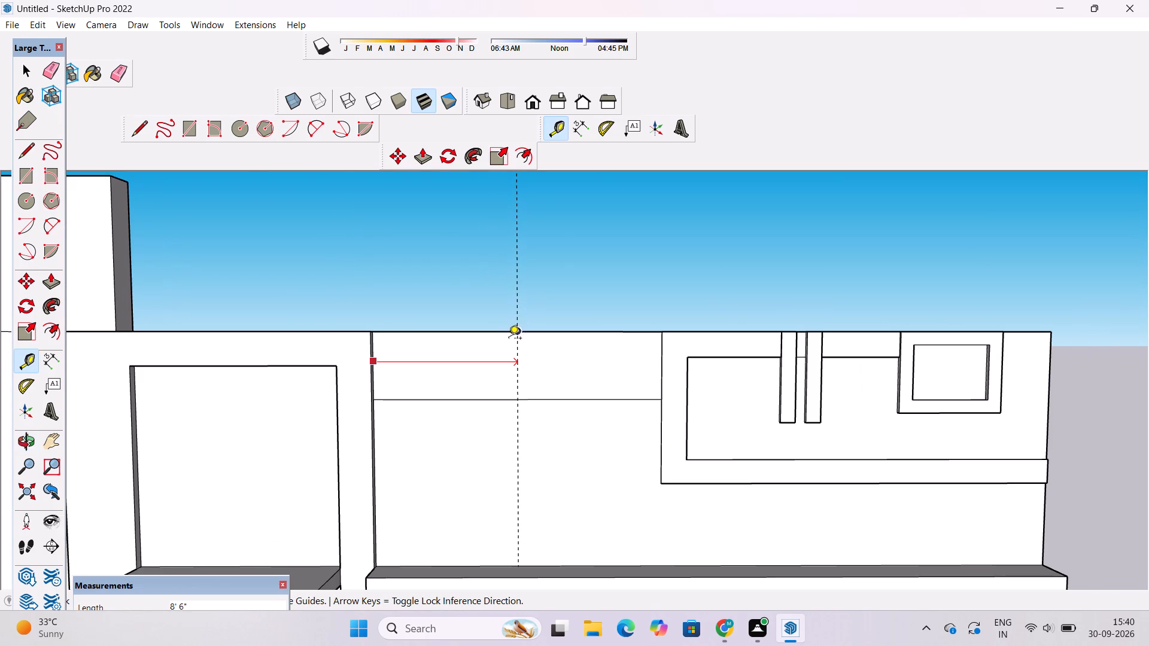
{"action": "scroll", "coordinate": [507, 340], "scroll_direction": "up", "scroll_amount": 6}
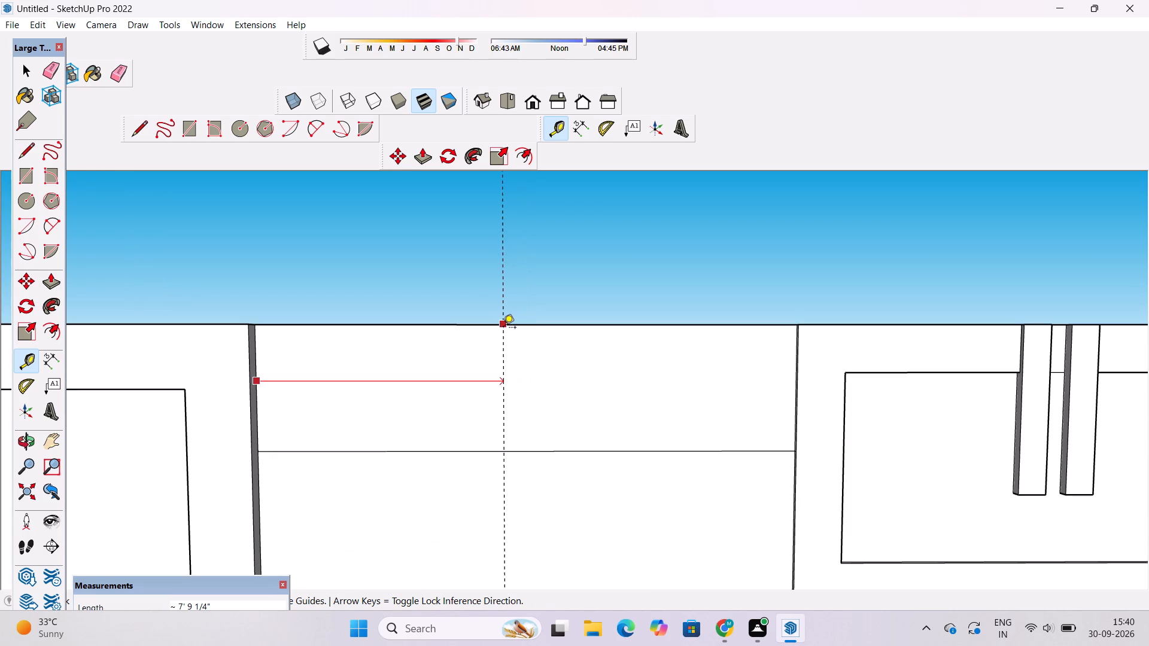
{"action": "key", "text": "8"}
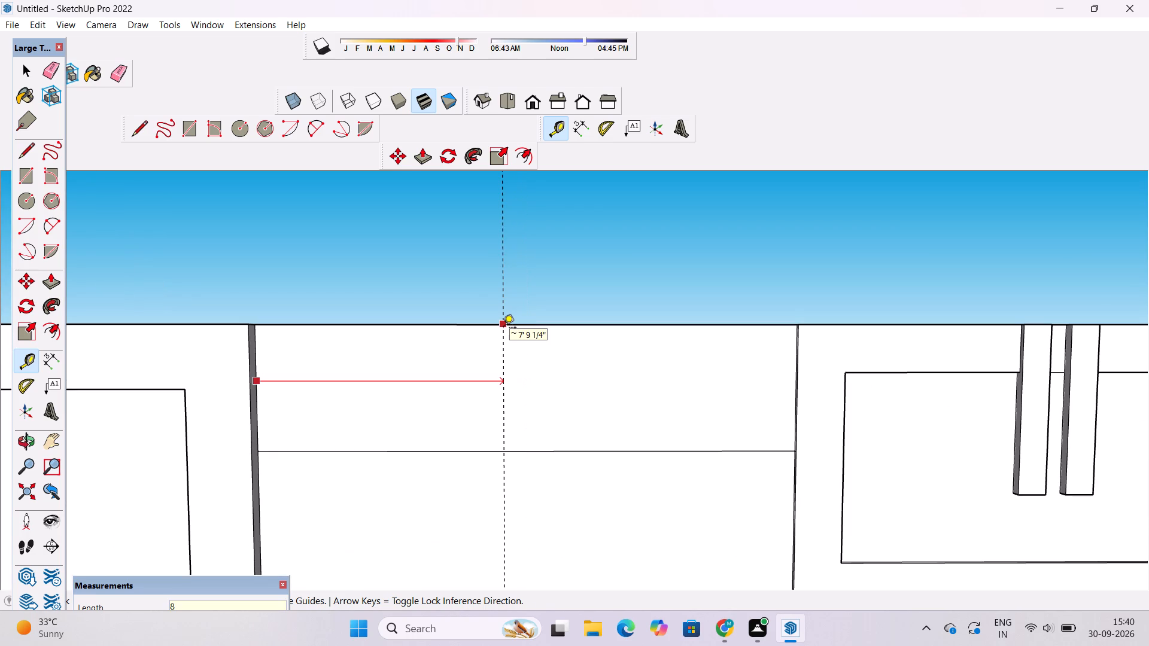
{"action": "key", "text": "apostrophe"}
{"action": "key", "text": "Return"}
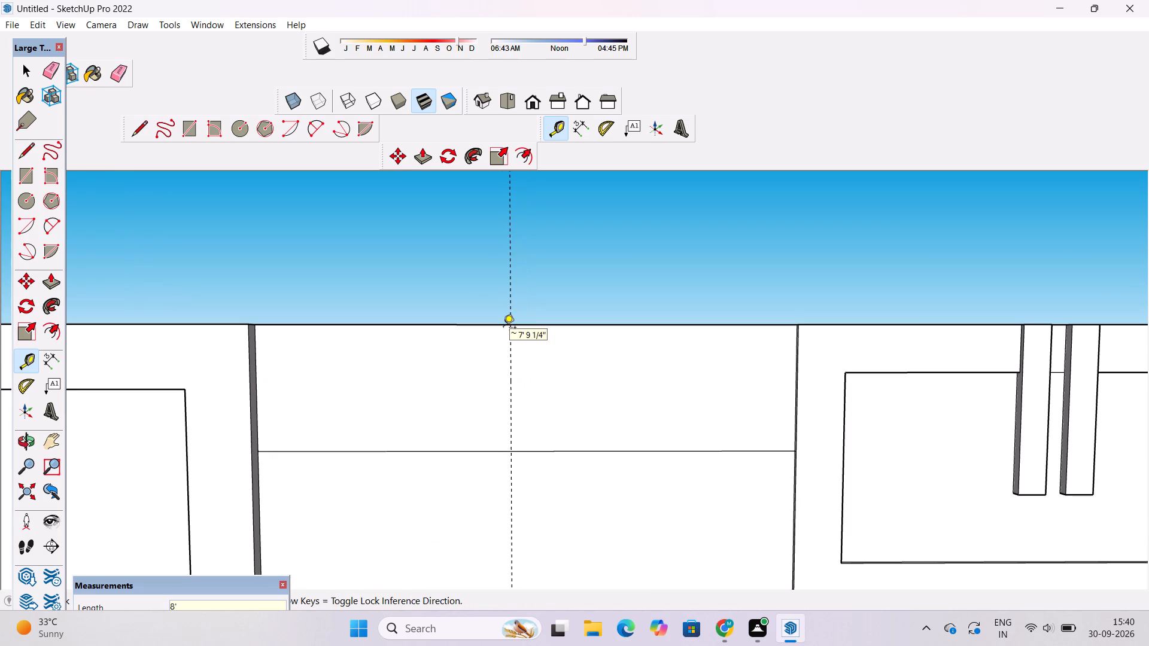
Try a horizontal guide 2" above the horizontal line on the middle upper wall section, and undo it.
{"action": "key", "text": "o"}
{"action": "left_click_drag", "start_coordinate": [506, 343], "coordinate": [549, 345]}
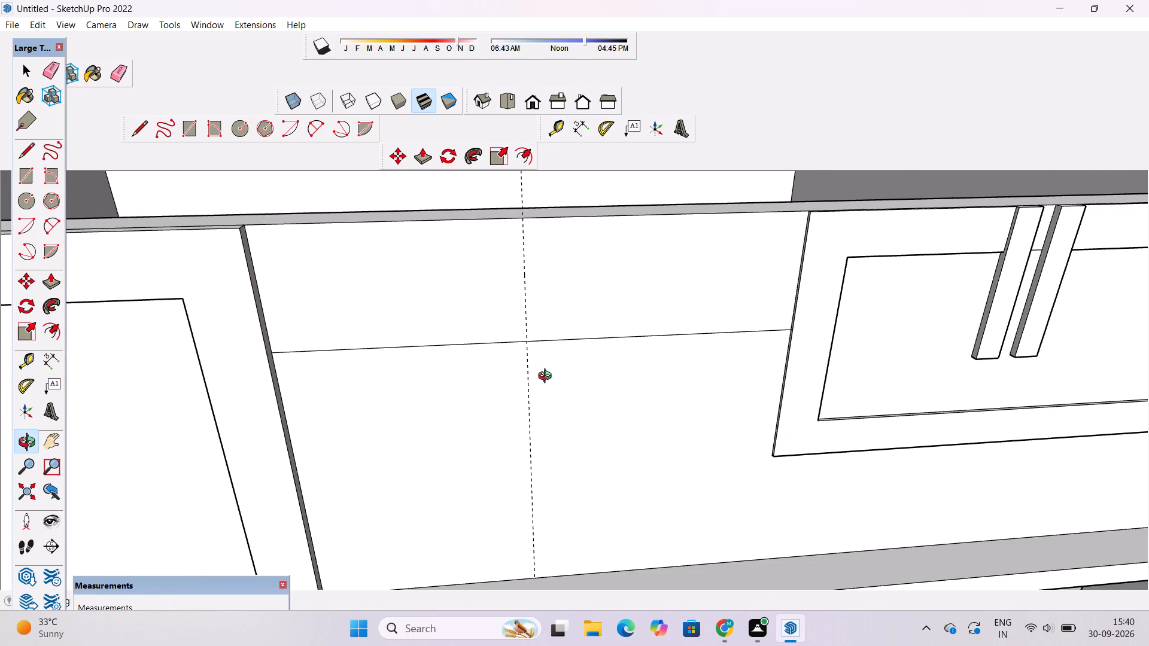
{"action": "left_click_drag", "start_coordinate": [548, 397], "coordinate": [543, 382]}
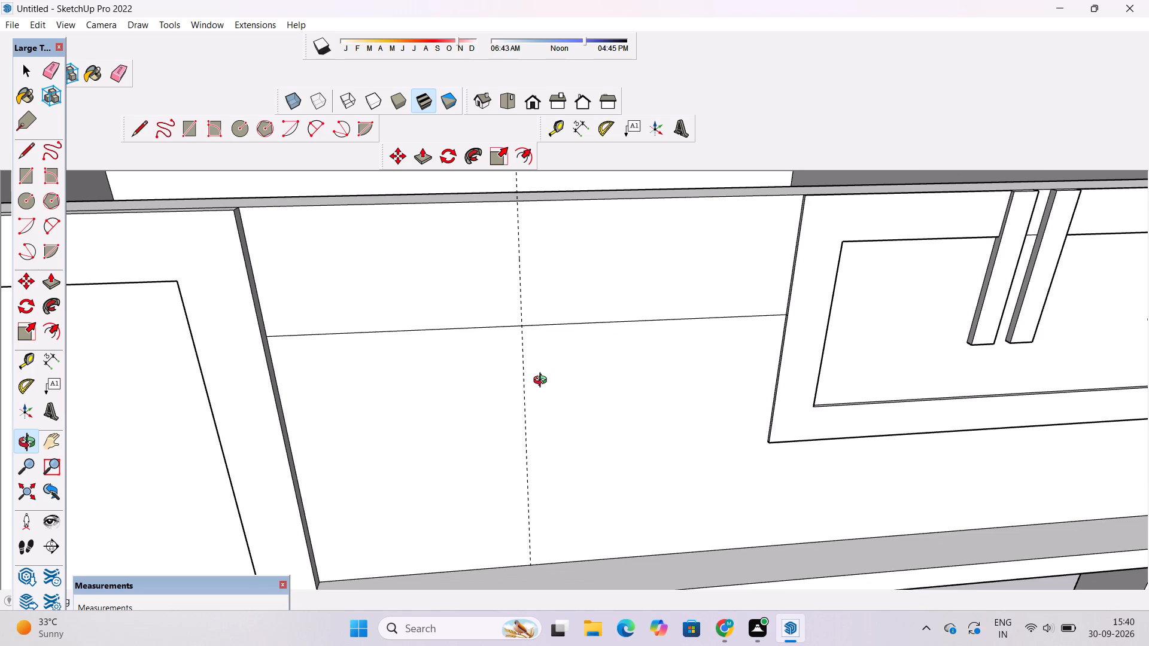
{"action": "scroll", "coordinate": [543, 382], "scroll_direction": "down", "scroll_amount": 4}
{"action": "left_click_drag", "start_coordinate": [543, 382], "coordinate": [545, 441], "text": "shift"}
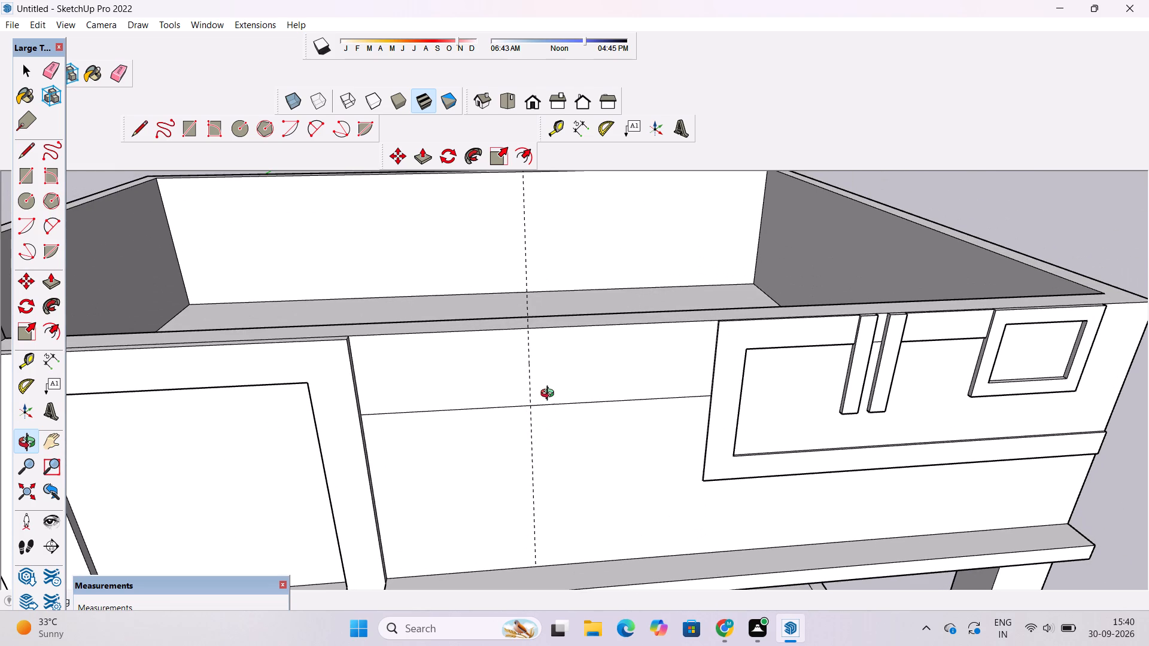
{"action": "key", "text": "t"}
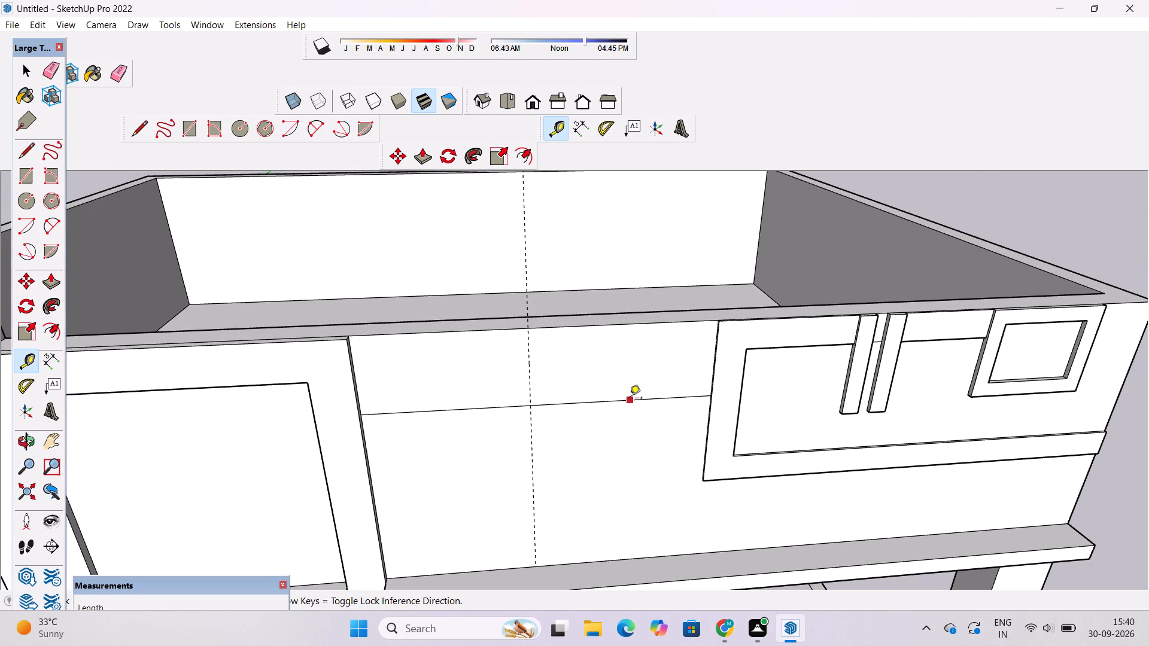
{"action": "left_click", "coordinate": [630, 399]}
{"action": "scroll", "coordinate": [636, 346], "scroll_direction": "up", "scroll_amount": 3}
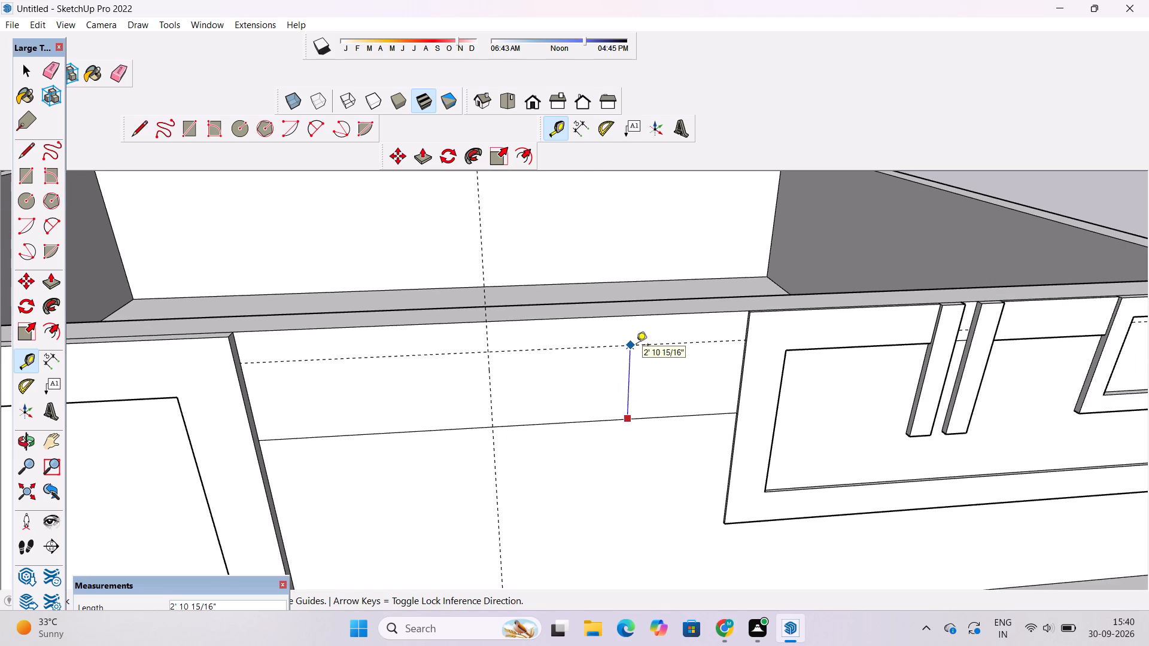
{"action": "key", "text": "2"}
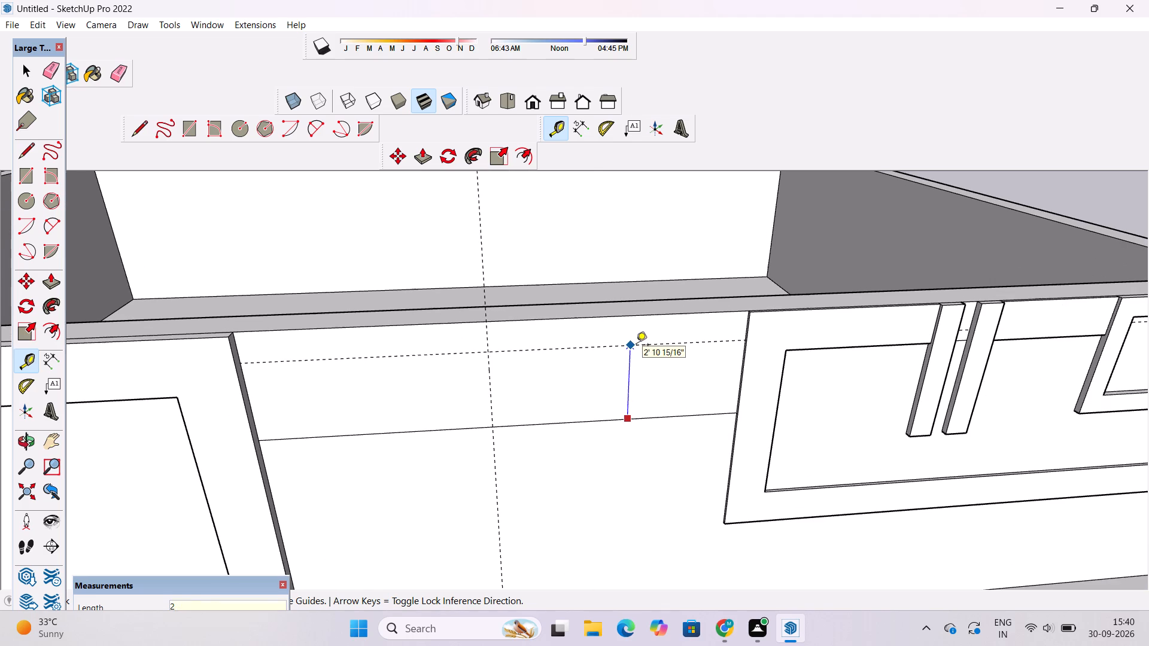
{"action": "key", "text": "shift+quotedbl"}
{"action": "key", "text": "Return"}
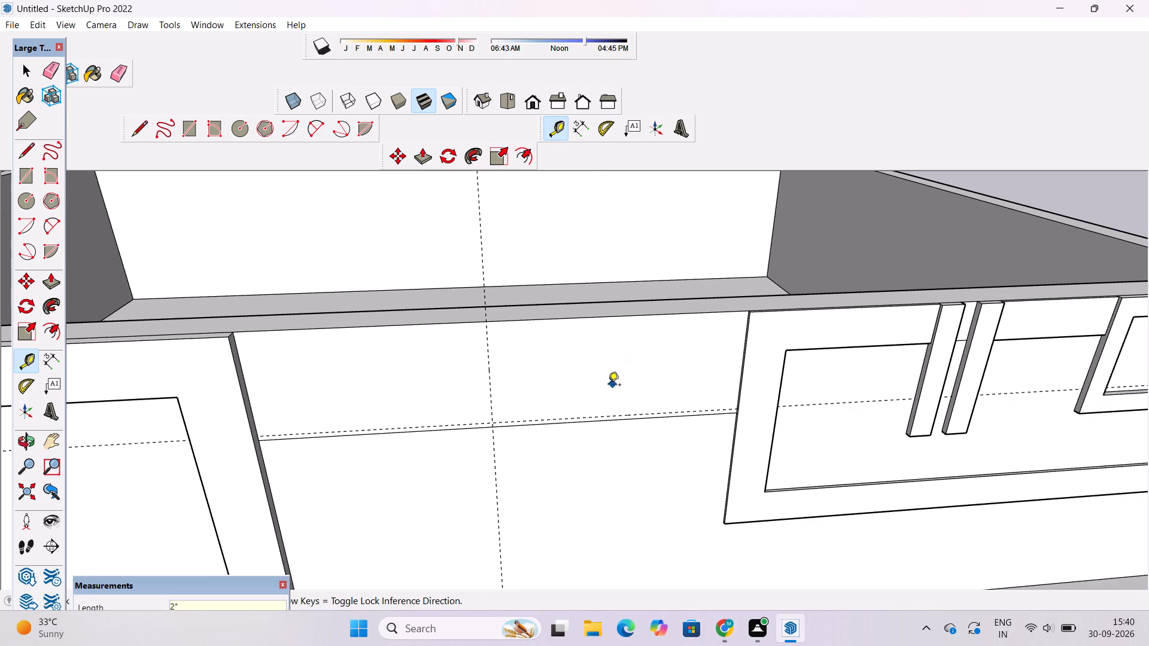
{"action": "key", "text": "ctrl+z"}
Place a horizontal guide 3" above the horizontal line on the middle upper wall section.
{"action": "left_click", "coordinate": [620, 418]}
{"action": "key", "text": "3"}
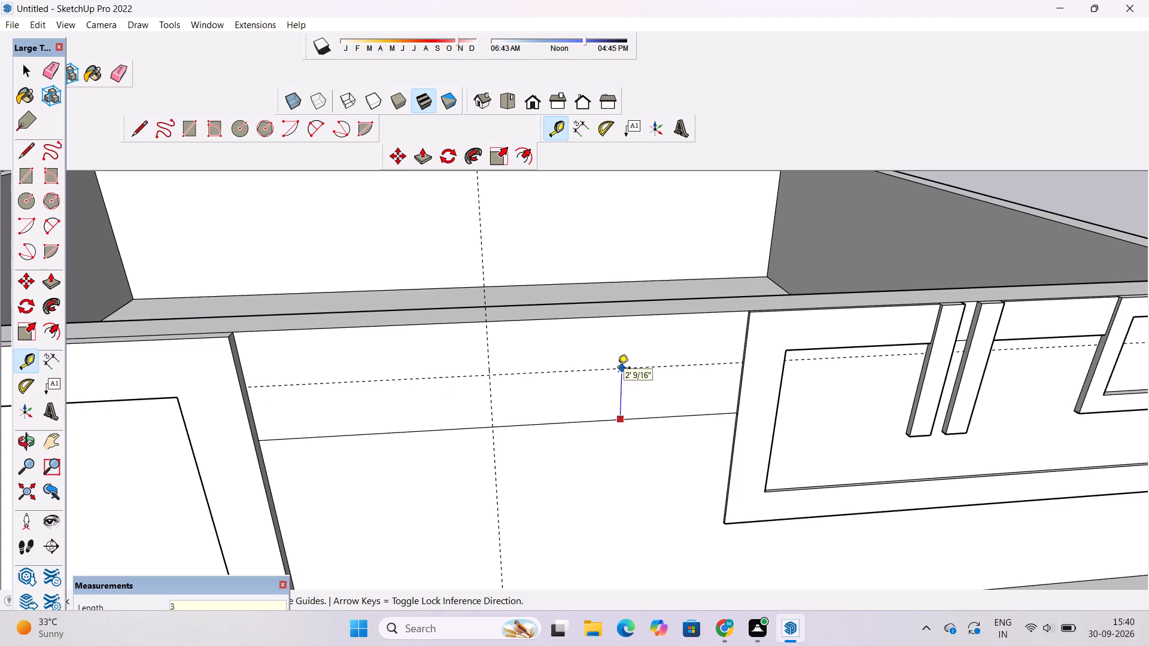
{"action": "key", "text": "shift+quotedbl"}
{"action": "key", "text": "Return"}
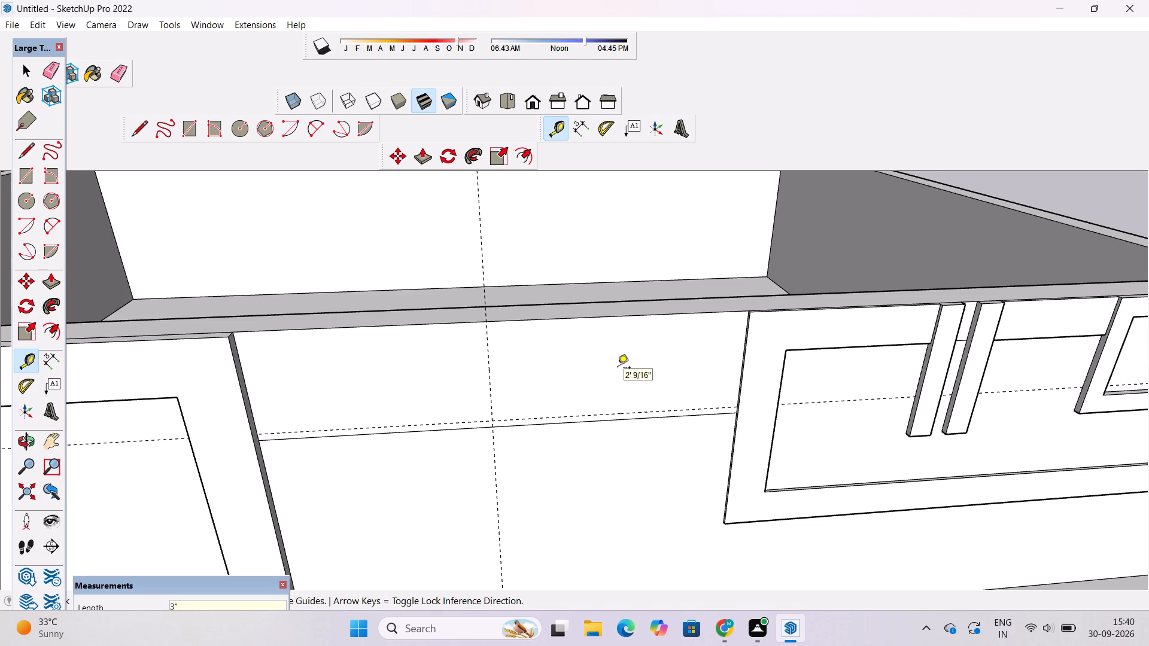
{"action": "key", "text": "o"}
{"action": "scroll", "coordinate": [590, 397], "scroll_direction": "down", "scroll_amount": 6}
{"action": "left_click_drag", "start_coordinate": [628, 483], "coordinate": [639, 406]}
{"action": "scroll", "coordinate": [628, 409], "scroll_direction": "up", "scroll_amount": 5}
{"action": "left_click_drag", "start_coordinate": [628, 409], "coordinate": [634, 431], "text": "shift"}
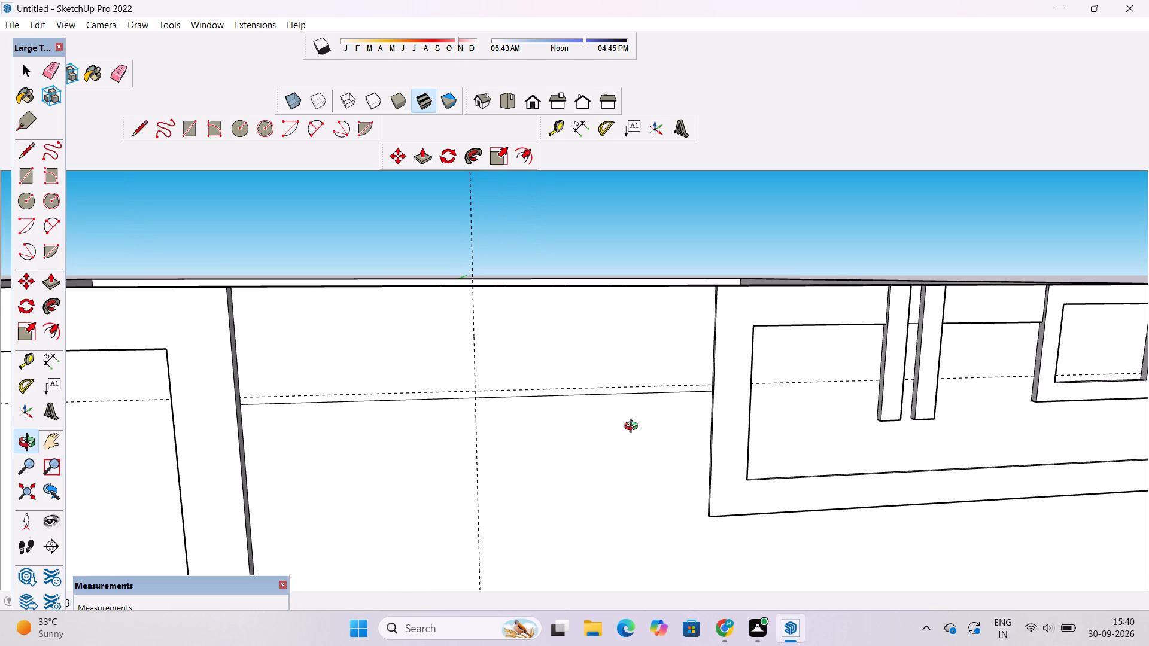
Draw a line about 9' along the horizontal guide from the raised frame to the vertical guide, continuing about 3' 9" up to the wall's top edge.
{"action": "left_click", "coordinate": [141, 121]}
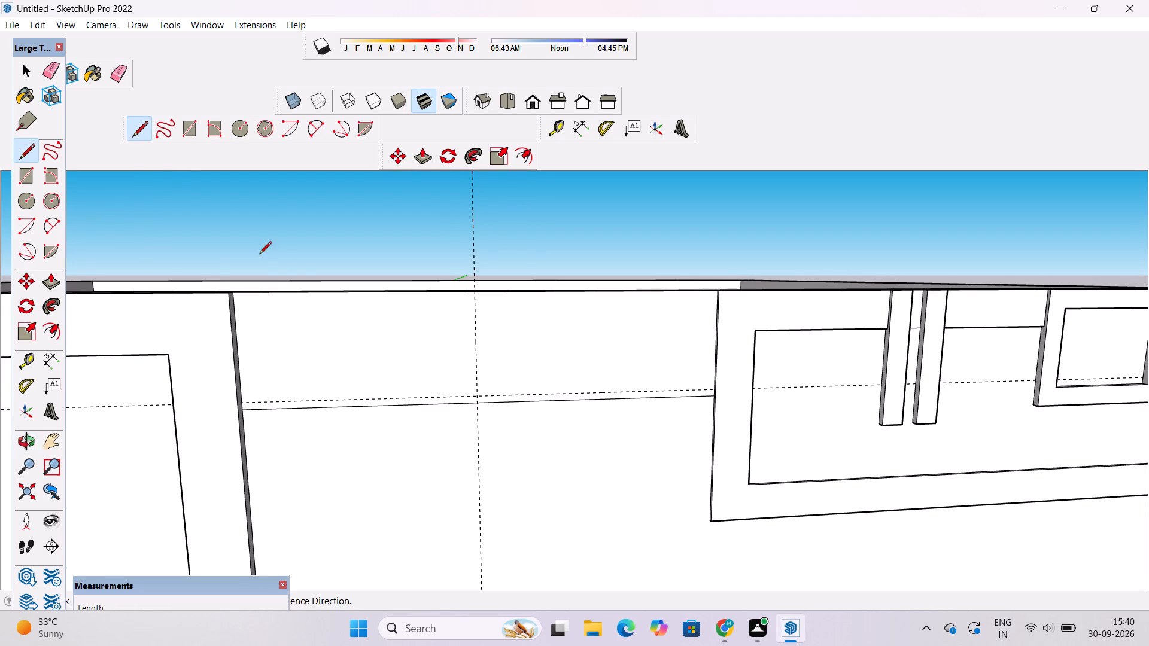
{"action": "scroll", "coordinate": [667, 393], "scroll_direction": "up", "scroll_amount": 4}
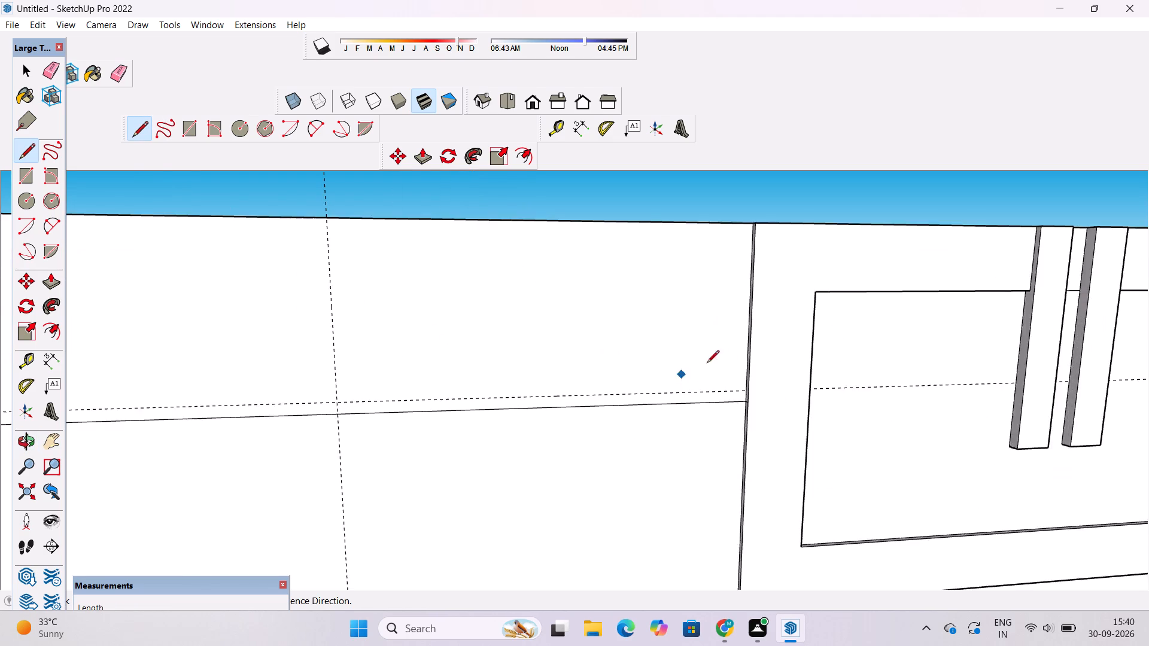
{"action": "scroll", "coordinate": [707, 364], "scroll_direction": "up", "scroll_amount": 8}
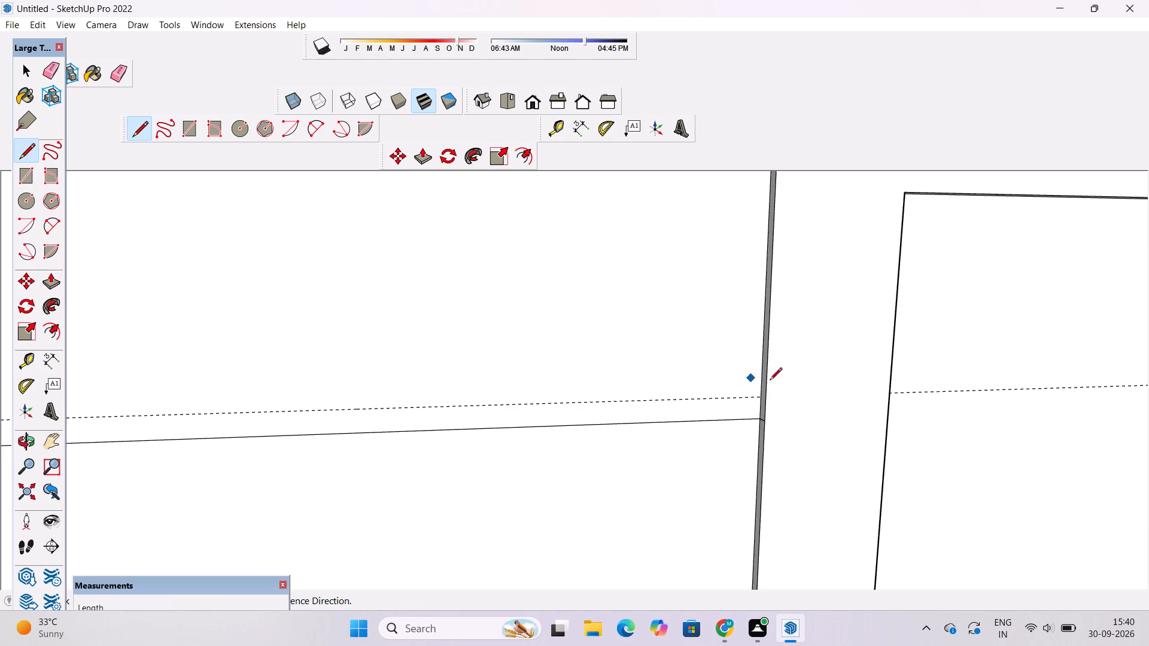
{"action": "scroll", "coordinate": [712, 409], "scroll_direction": "up", "scroll_amount": 11}
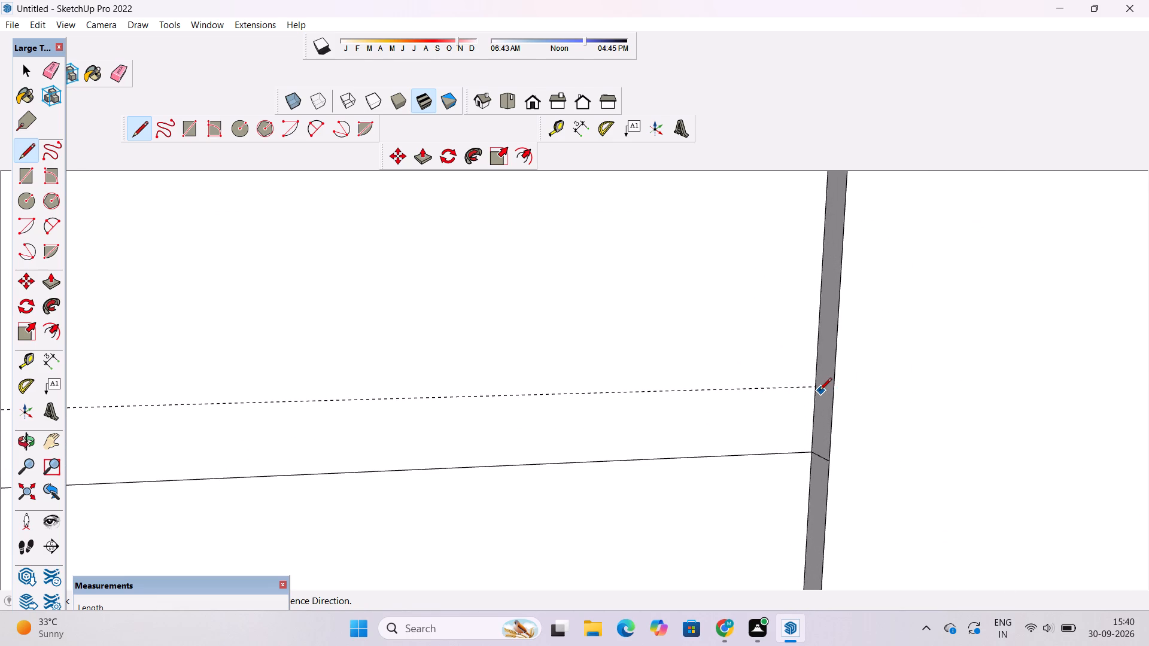
{"action": "left_click", "coordinate": [814, 386]}
{"action": "scroll", "coordinate": [779, 391], "scroll_direction": "down", "scroll_amount": 16}
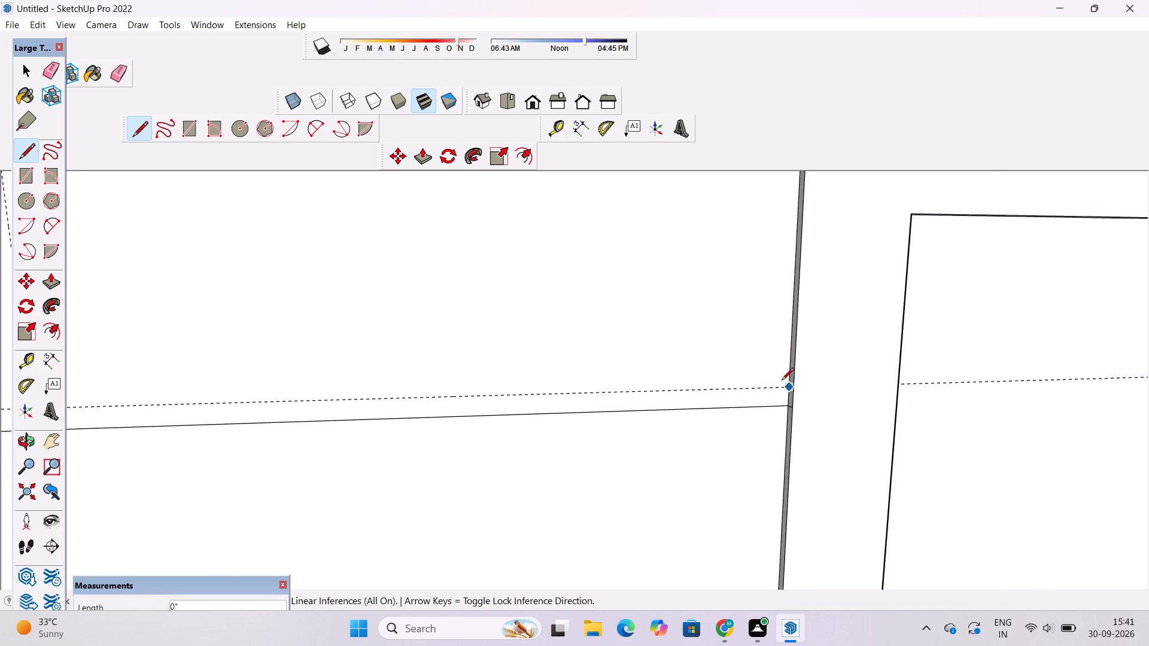
{"action": "scroll", "coordinate": [782, 381], "scroll_direction": "down", "scroll_amount": 4}
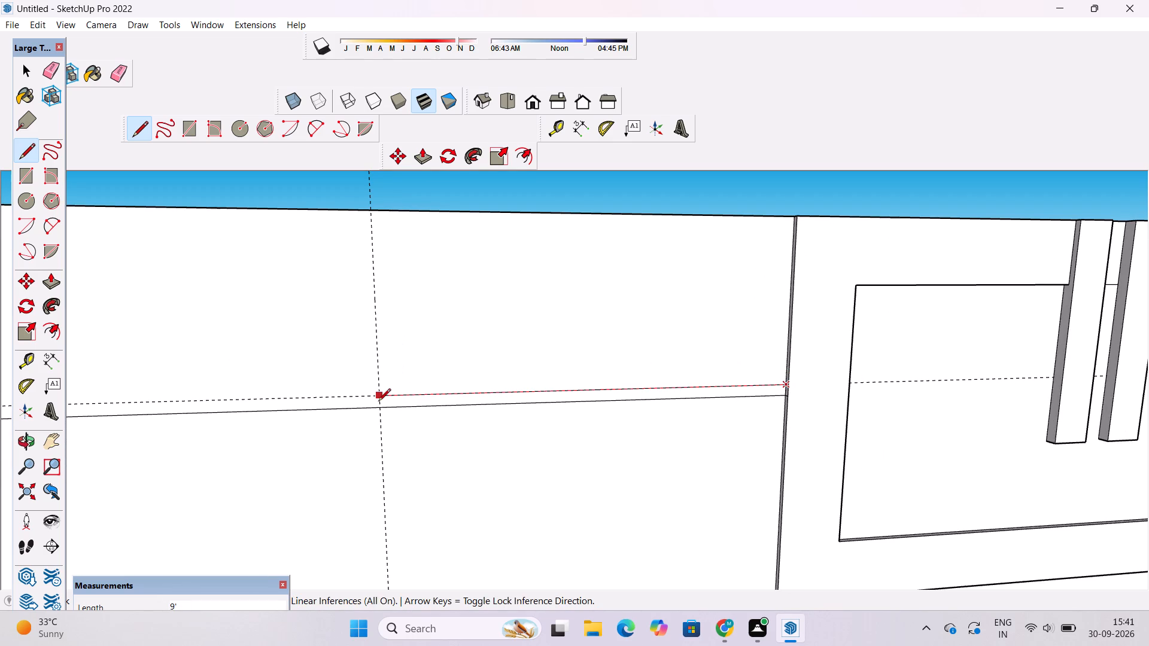
{"action": "scroll", "coordinate": [378, 402], "scroll_direction": "up", "scroll_amount": 2}
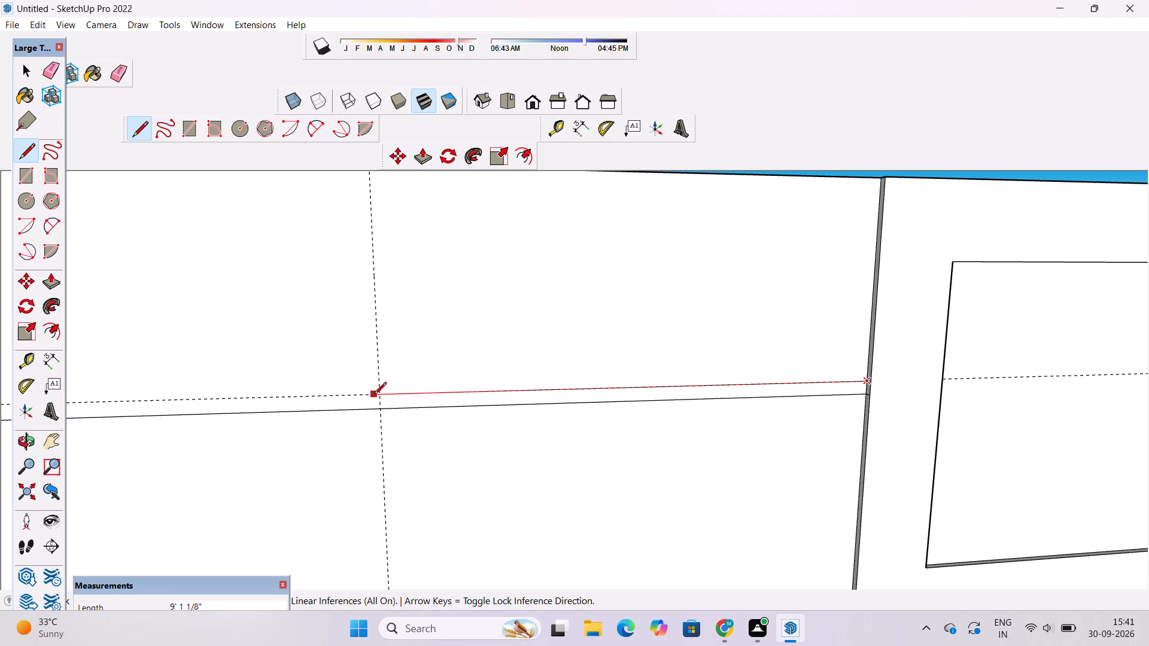
{"action": "left_click", "coordinate": [381, 395]}
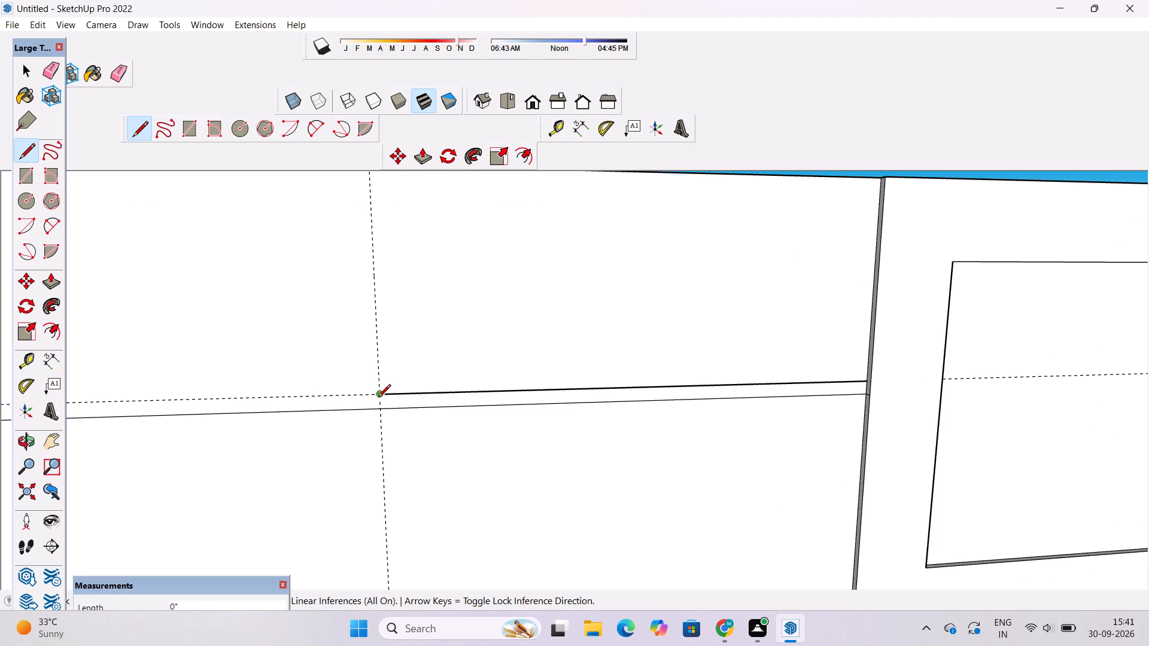
{"action": "scroll", "coordinate": [378, 398], "scroll_direction": "down", "scroll_amount": 6}
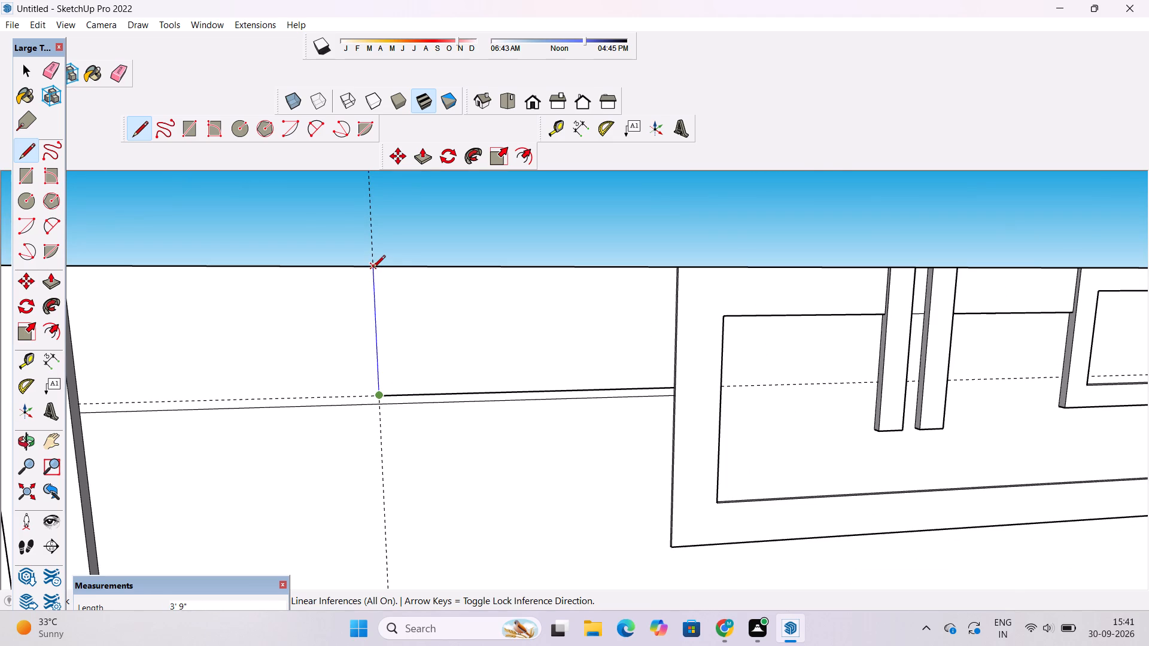
{"action": "left_click", "coordinate": [373, 269]}
{"action": "key", "text": "space"}
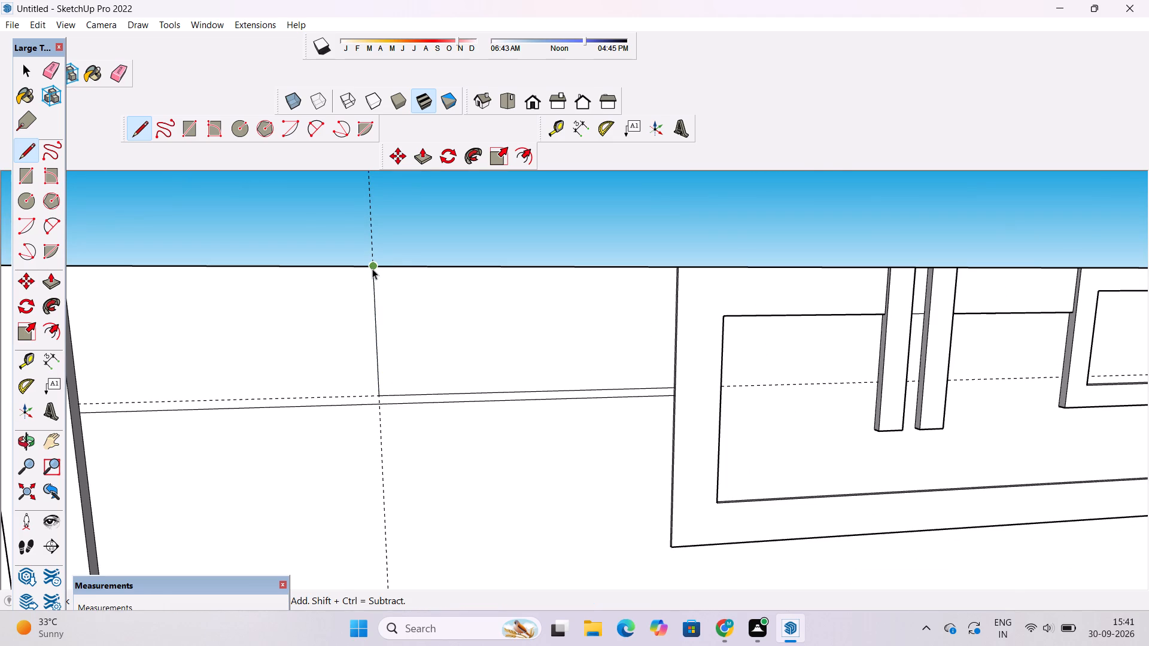
Erase the vertical and horizontal guides on the middle upper wall section.
{"action": "key", "text": "o"}
{"action": "scroll", "coordinate": [372, 269], "scroll_direction": "down", "scroll_amount": 2}
{"action": "left_click_drag", "start_coordinate": [372, 269], "coordinate": [424, 356], "text": "shift"}
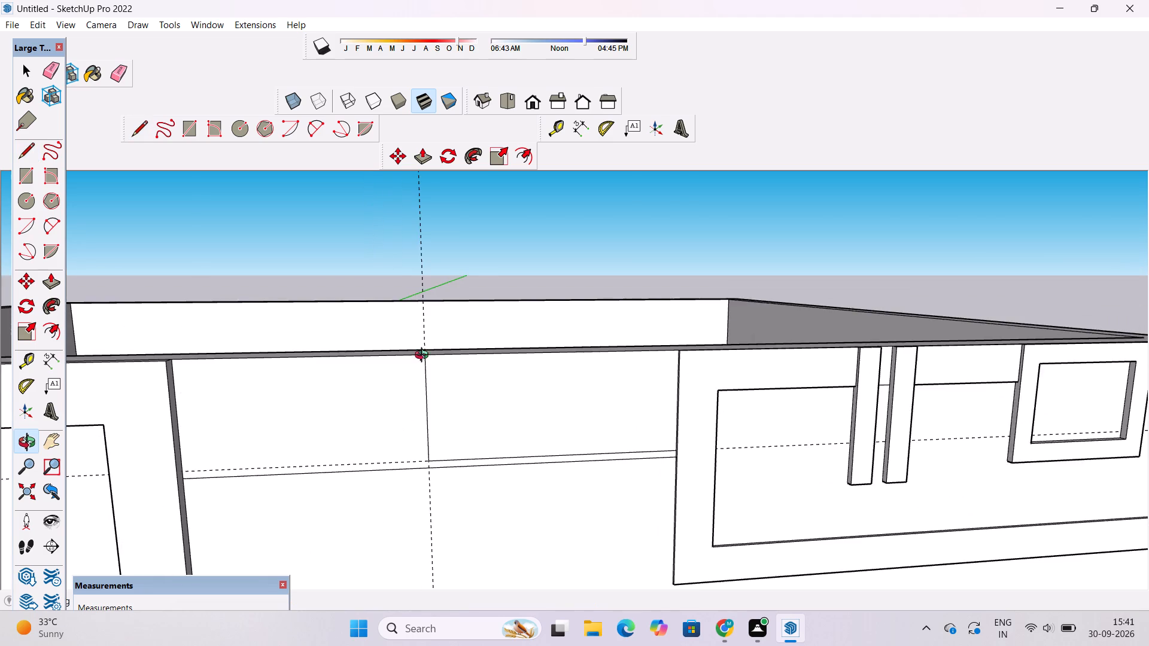
{"action": "left_click_drag", "start_coordinate": [415, 377], "coordinate": [463, 370]}
{"action": "left_click_drag", "start_coordinate": [461, 403], "coordinate": [442, 370], "text": "shift"}
{"action": "left_click_drag", "start_coordinate": [429, 374], "coordinate": [370, 390]}
{"action": "left_click_drag", "start_coordinate": [335, 402], "coordinate": [337, 424], "text": "shift"}
{"action": "left_click", "coordinate": [337, 424]}
{"action": "key", "text": "e"}
{"action": "left_click_drag", "start_coordinate": [393, 248], "coordinate": [389, 258]}
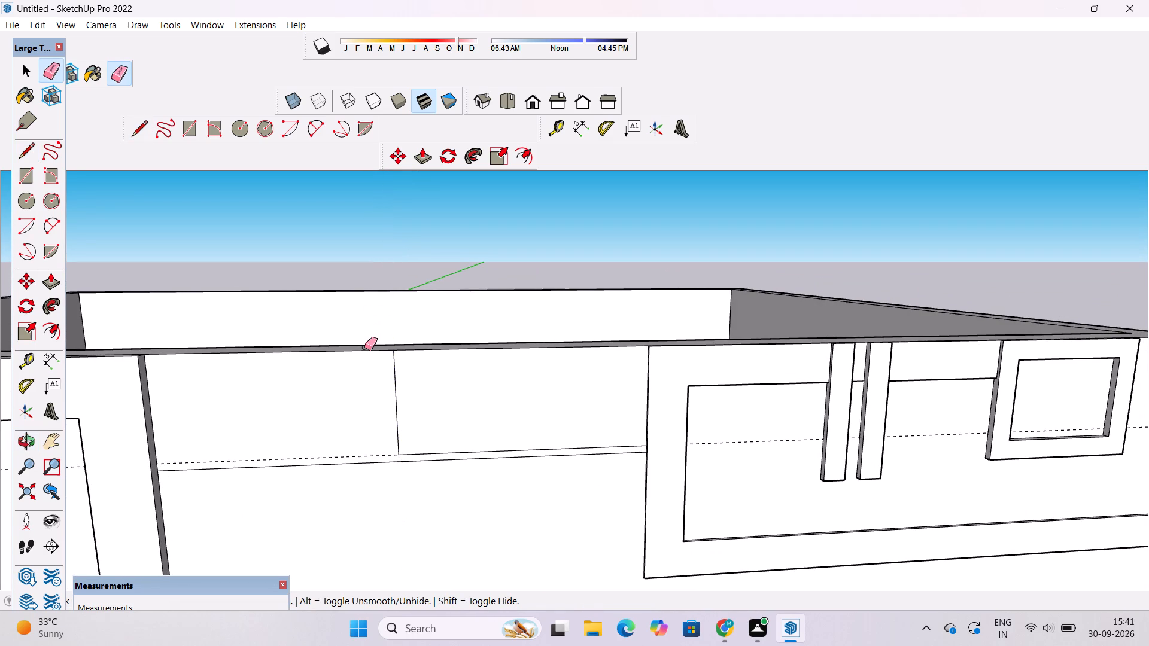
{"action": "scroll", "coordinate": [340, 366], "scroll_direction": "down", "scroll_amount": 3}
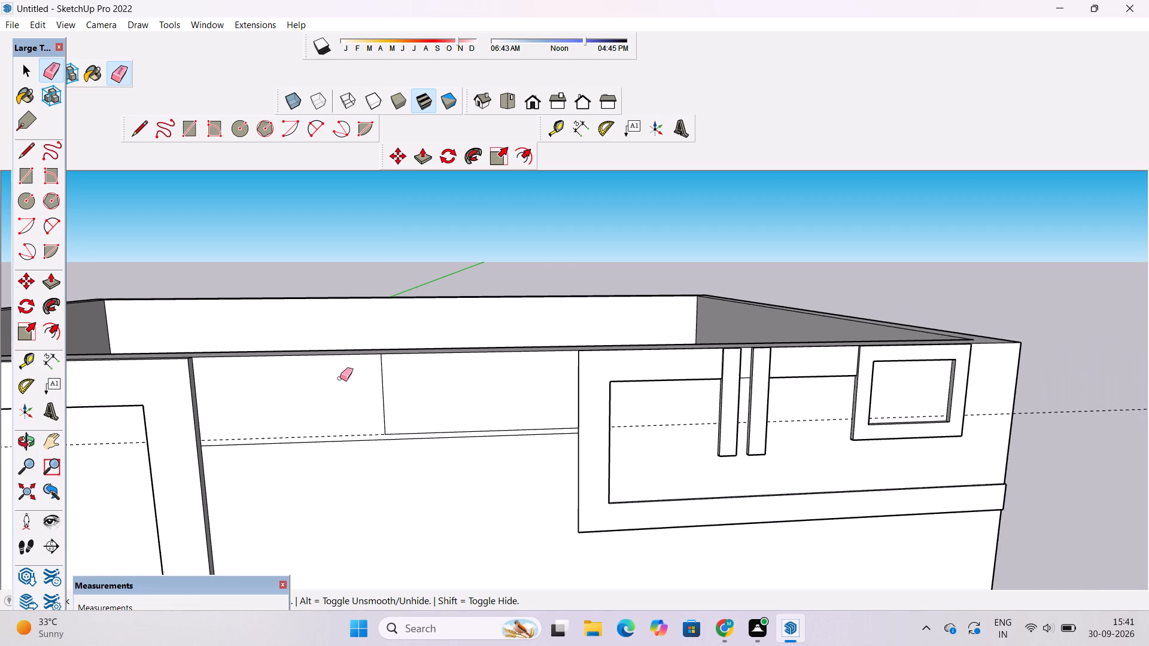
{"action": "scroll", "coordinate": [329, 430], "scroll_direction": "up", "scroll_amount": 4}
{"action": "left_click_drag", "start_coordinate": [339, 421], "coordinate": [345, 437]}
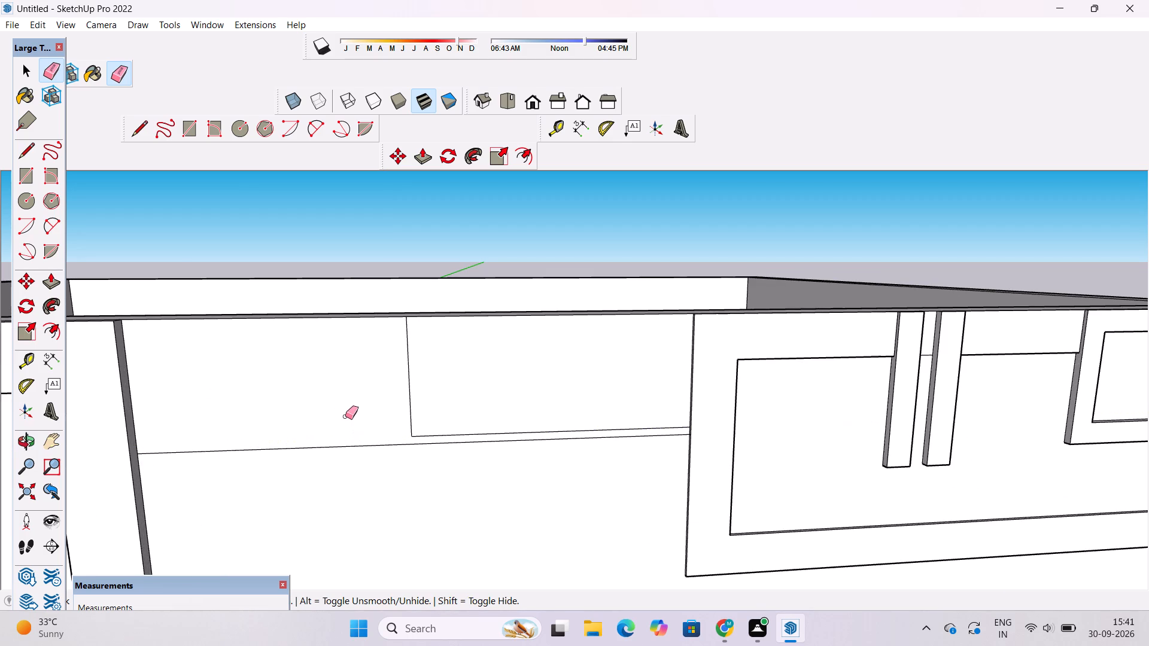
{"action": "scroll", "coordinate": [345, 416], "scroll_direction": "up", "scroll_amount": 3}
Examine the middle upper wall section and its top edge from several angles.
{"action": "key", "text": "space"}
{"action": "key", "text": "o"}
{"action": "scroll", "coordinate": [348, 418], "scroll_direction": "down", "scroll_amount": 3}
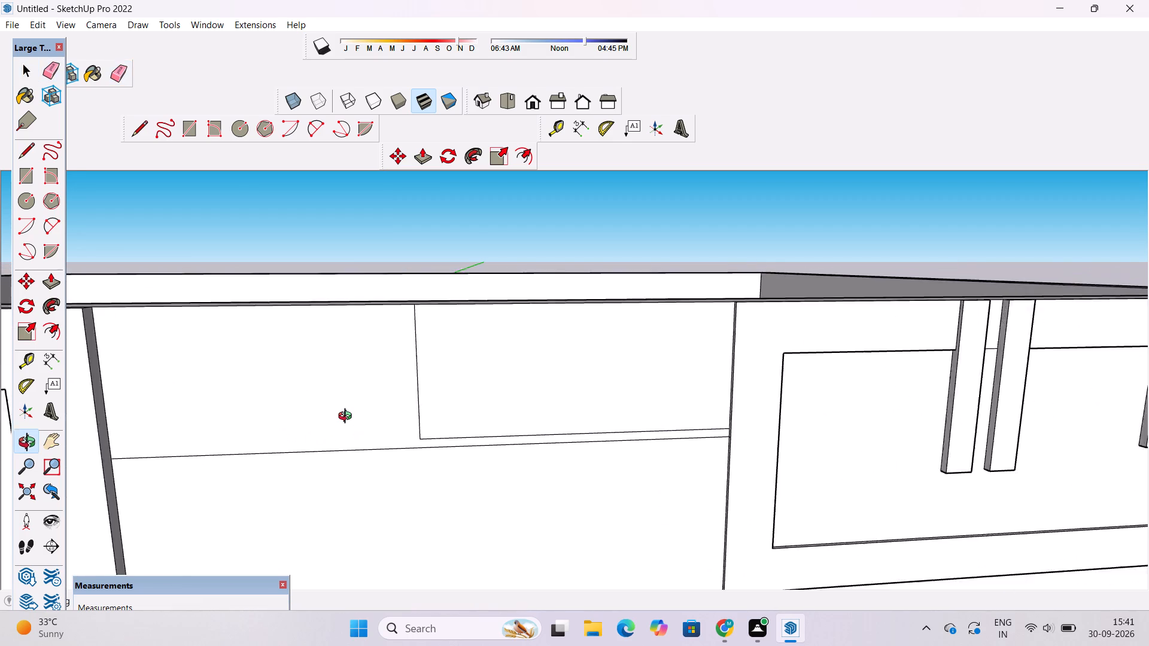
{"action": "scroll", "coordinate": [348, 418], "scroll_direction": "down", "scroll_amount": 3}
{"action": "left_click_drag", "start_coordinate": [398, 404], "coordinate": [453, 406], "text": "shift"}
{"action": "left_click_drag", "start_coordinate": [448, 395], "coordinate": [409, 421]}
{"action": "scroll", "coordinate": [379, 386], "scroll_direction": "up", "scroll_amount": 3}
{"action": "left_click_drag", "start_coordinate": [379, 386], "coordinate": [428, 425], "text": "shift"}
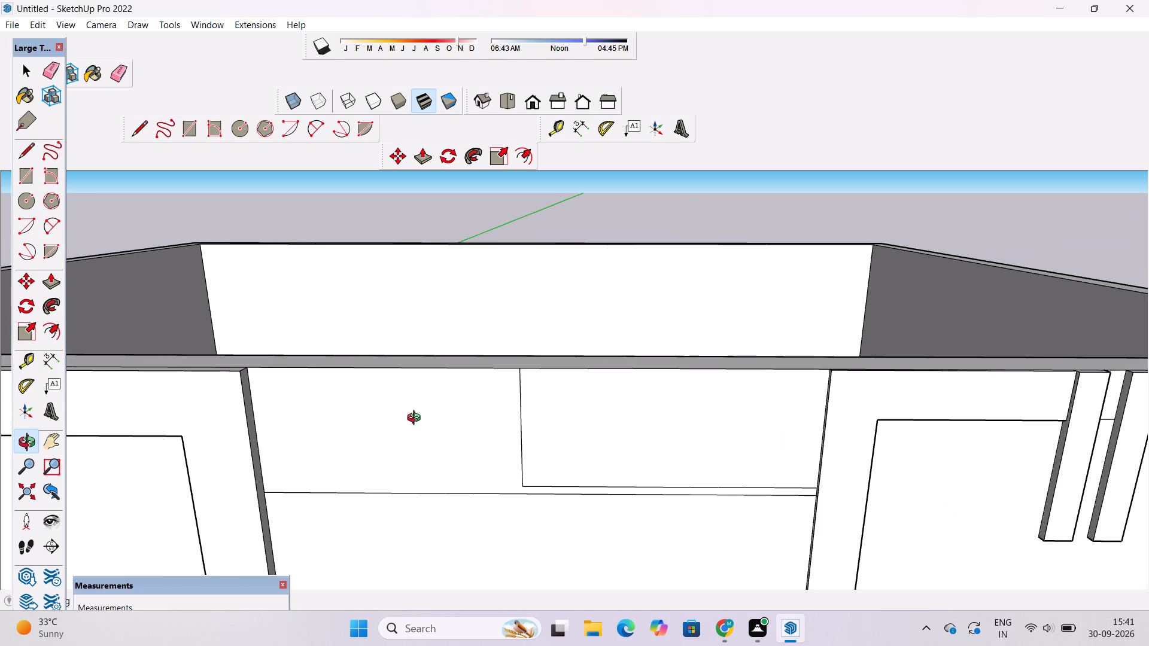
{"action": "scroll", "coordinate": [321, 400], "scroll_direction": "up", "scroll_amount": 4}
{"action": "left_click_drag", "start_coordinate": [321, 400], "coordinate": [376, 392], "text": "shift"}
{"action": "left_click_drag", "start_coordinate": [376, 392], "coordinate": [379, 434]}
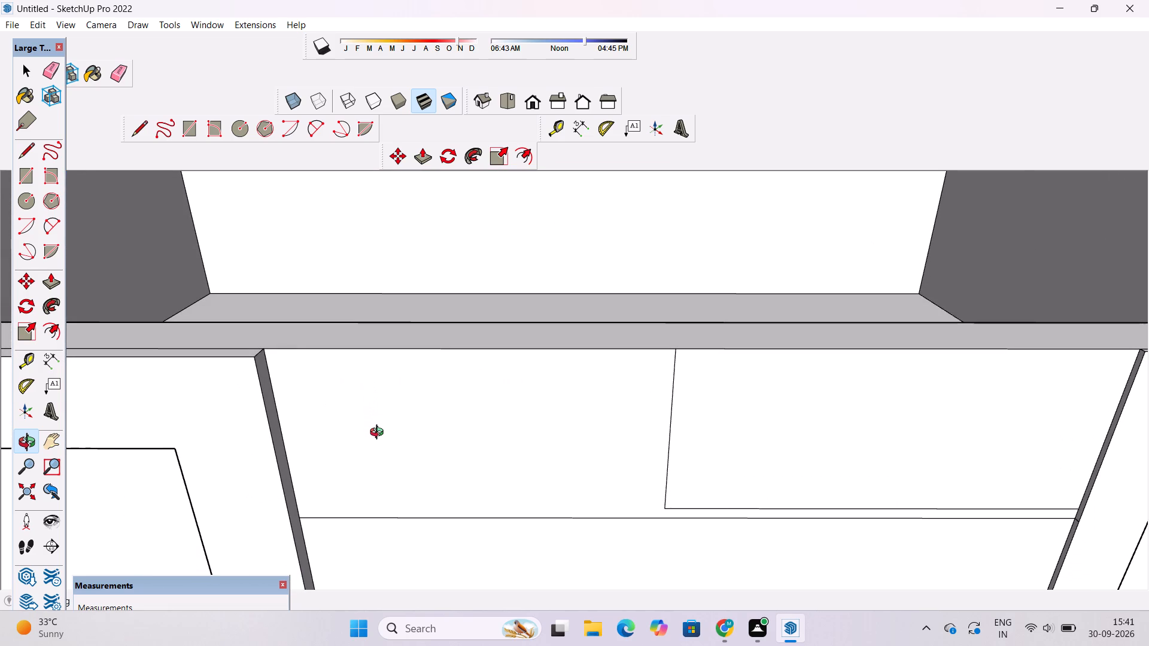
{"action": "left_click_drag", "start_coordinate": [379, 433], "coordinate": [460, 420], "text": "shift"}
{"action": "left_click_drag", "start_coordinate": [461, 420], "coordinate": [461, 477]}
{"action": "scroll", "coordinate": [463, 428], "scroll_direction": "up", "scroll_amount": 1}
{"action": "left_click_drag", "start_coordinate": [463, 426], "coordinate": [443, 444], "text": "shift"}
{"action": "left_click_drag", "start_coordinate": [439, 447], "coordinate": [491, 418]}
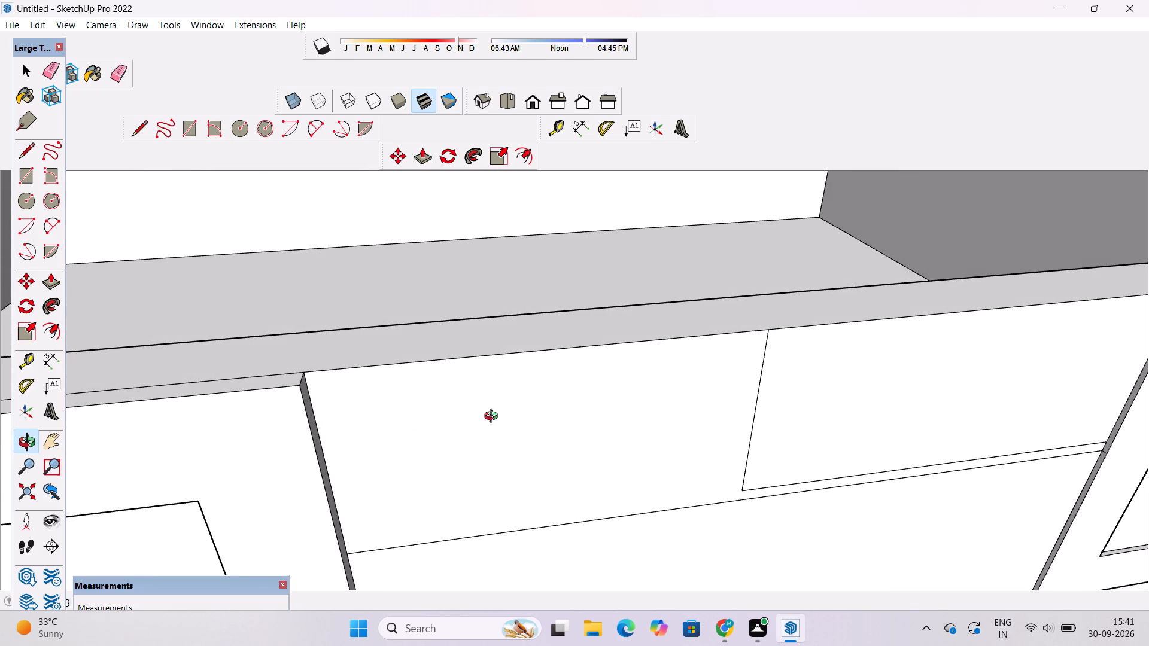
{"action": "left_click_drag", "start_coordinate": [490, 428], "coordinate": [487, 455], "text": "shift"}
{"action": "left_click_drag", "start_coordinate": [483, 448], "coordinate": [479, 468], "text": "shift"}
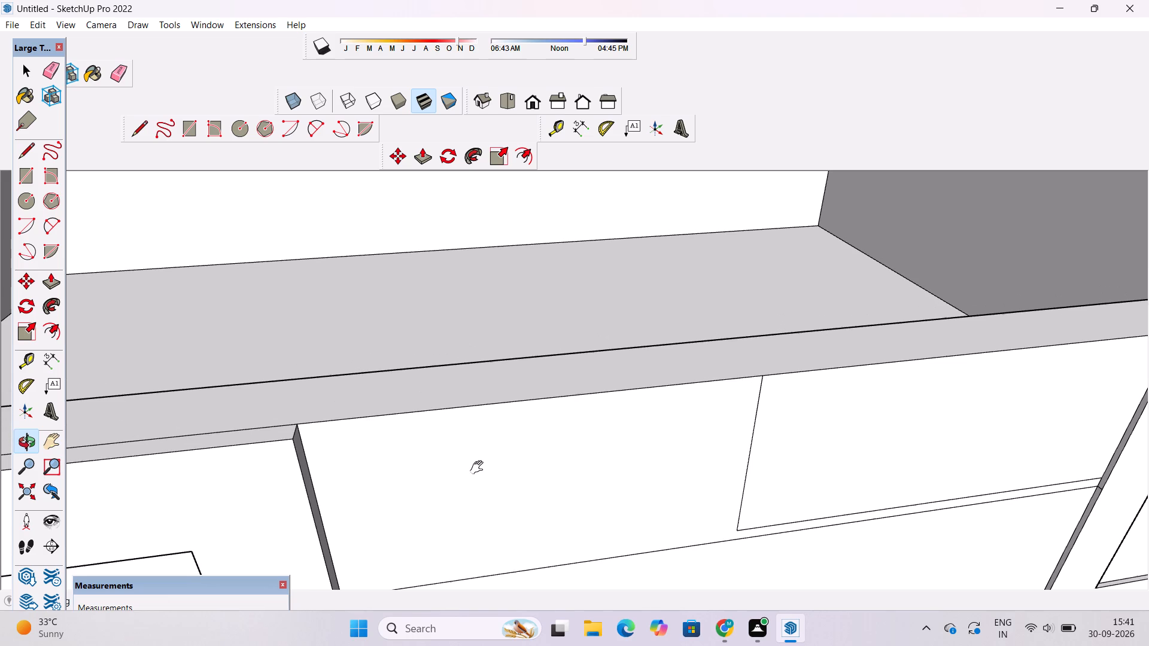
{"action": "left_click_drag", "start_coordinate": [479, 468], "coordinate": [478, 460]}
{"action": "left_click_drag", "start_coordinate": [486, 433], "coordinate": [493, 418]}
{"action": "left_click_drag", "start_coordinate": [493, 418], "coordinate": [494, 467], "text": "shift"}
{"action": "scroll", "coordinate": [493, 467], "scroll_direction": "up", "scroll_amount": 3}
{"action": "left_click_drag", "start_coordinate": [493, 467], "coordinate": [484, 437]}
{"action": "left_click_drag", "start_coordinate": [482, 481], "coordinate": [454, 411], "text": "shift"}
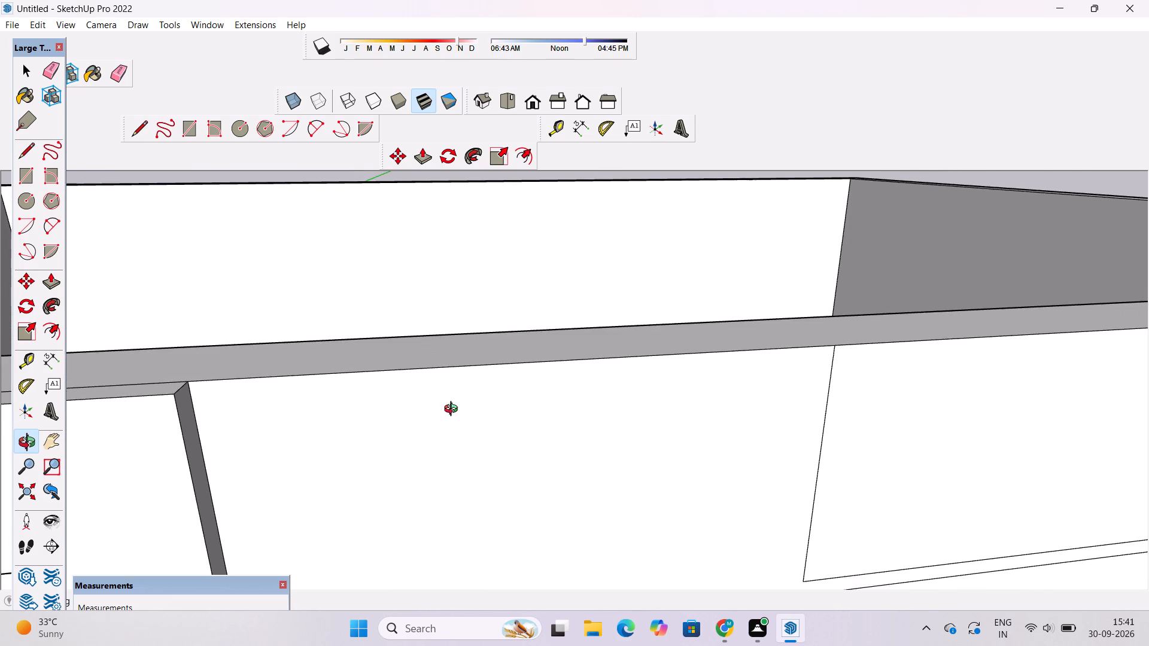
{"action": "scroll", "coordinate": [454, 410], "scroll_direction": "down", "scroll_amount": 3}
{"action": "left_click_drag", "start_coordinate": [454, 410], "coordinate": [490, 403]}
Place a horizontal guide 3" below the top edge of the middle upper wall section.
{"action": "key", "text": "t"}
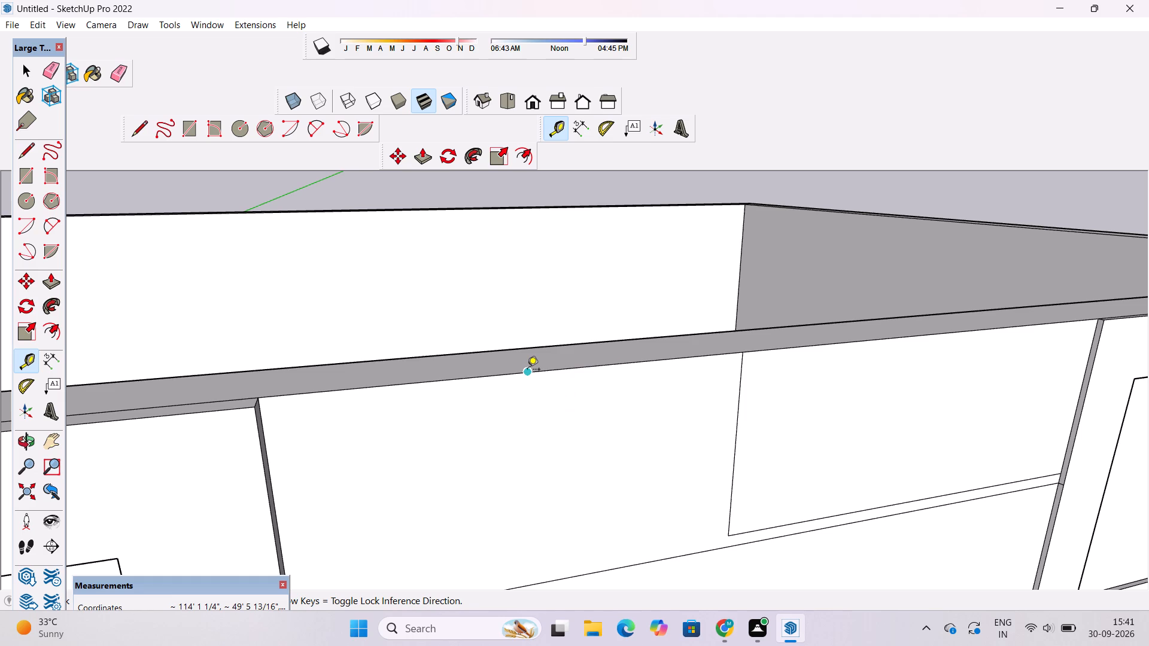
{"action": "left_click", "coordinate": [527, 370]}
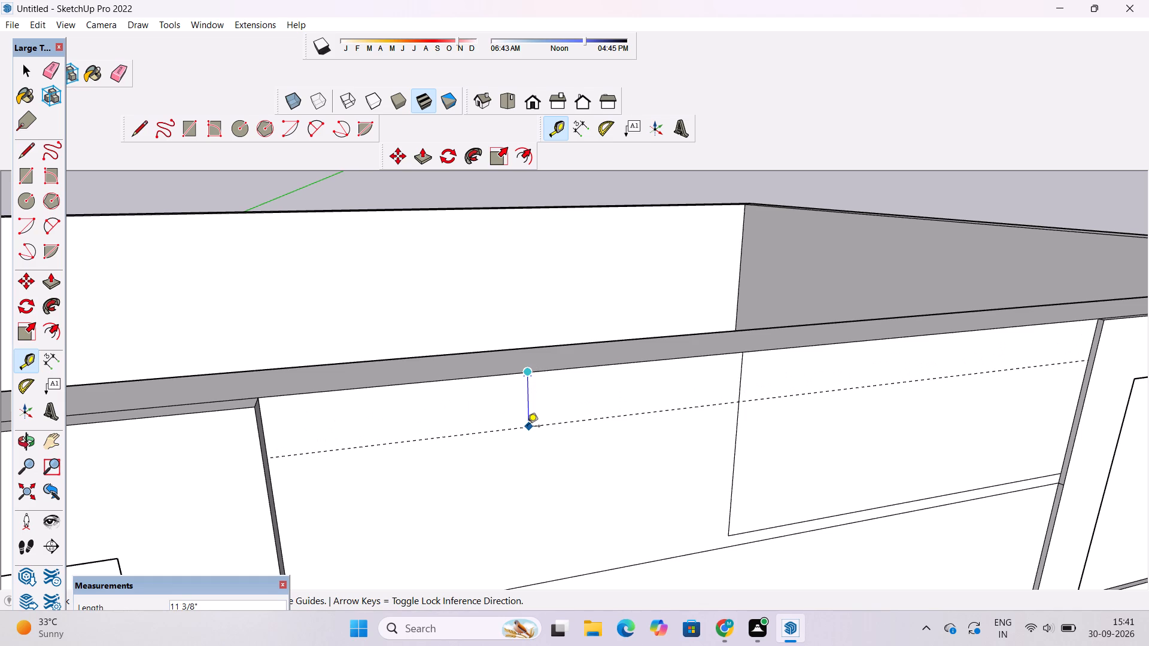
{"action": "type", "text": "3\""}
{"action": "key", "text": "Return"}
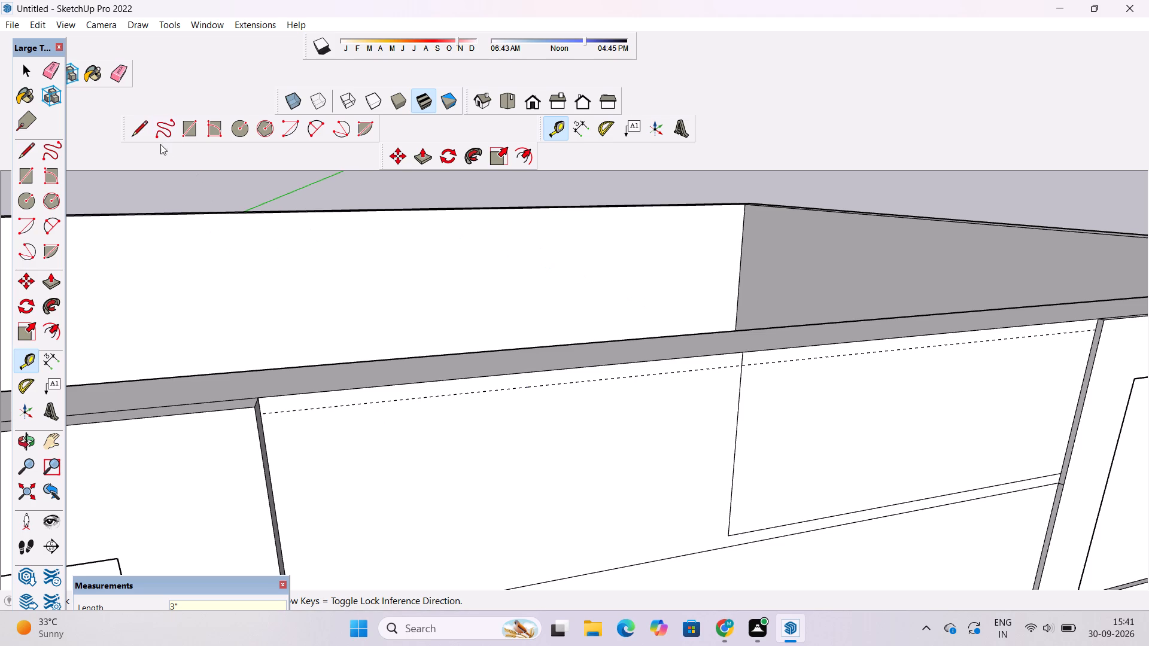
Draw a line about 8' along the guide from the large window surround to the vertical line on the middle upper wall section.
{"action": "left_click", "coordinate": [141, 132]}
{"action": "scroll", "coordinate": [273, 451], "scroll_direction": "up", "scroll_amount": 2}
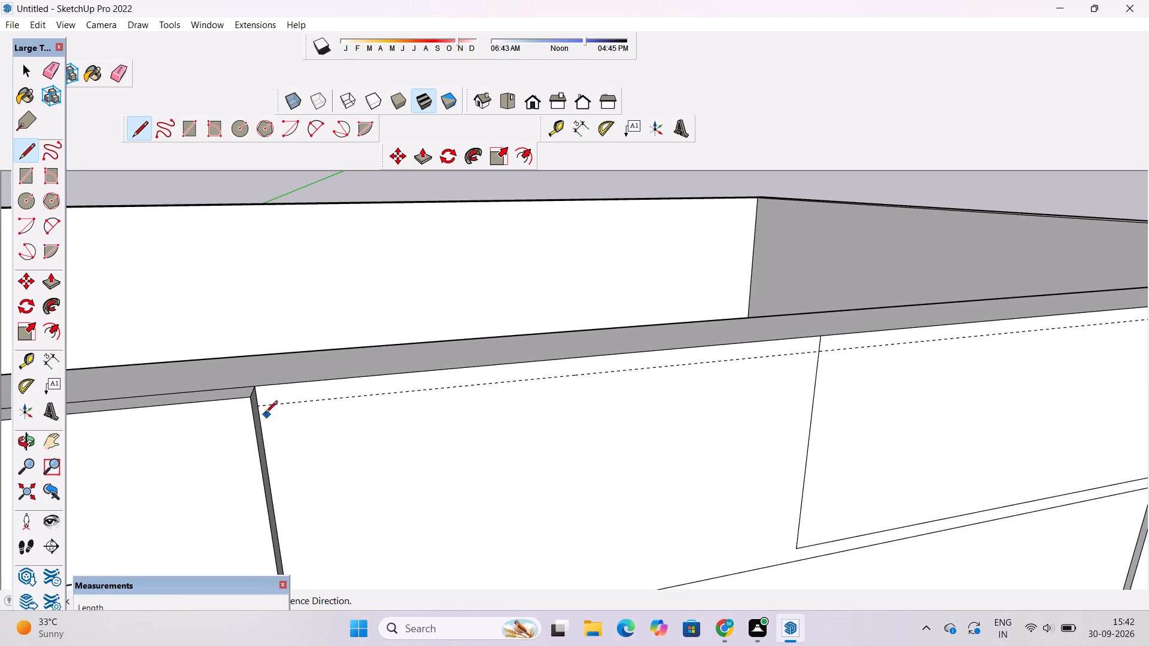
{"action": "left_click", "coordinate": [261, 407]}
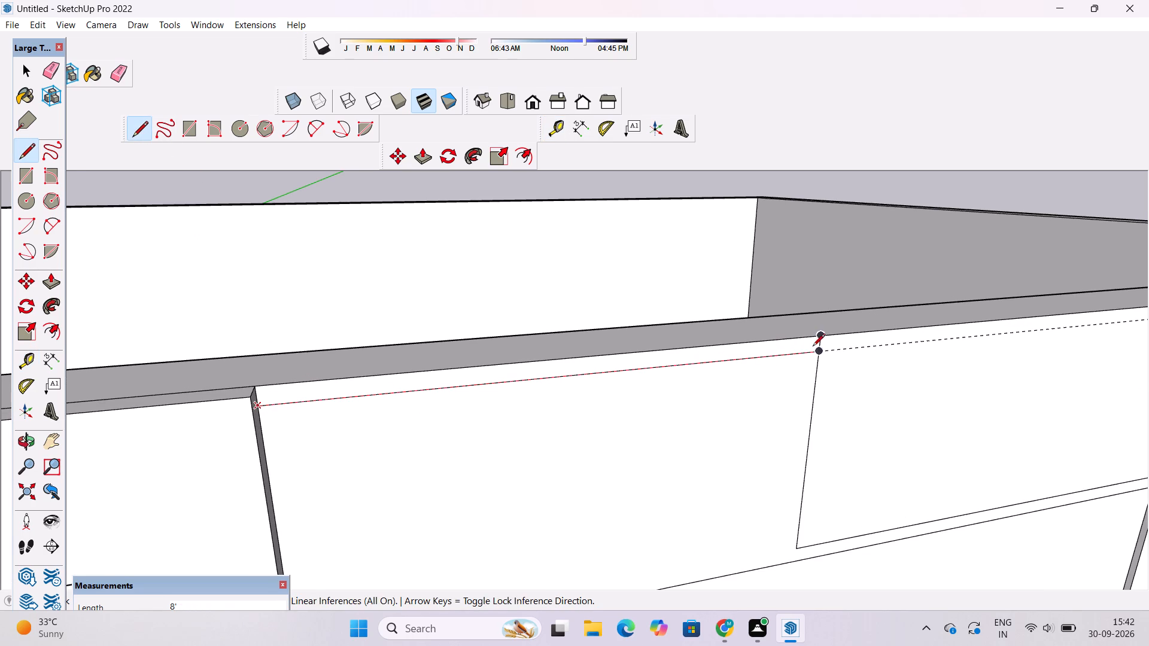
{"action": "left_click", "coordinate": [820, 351]}
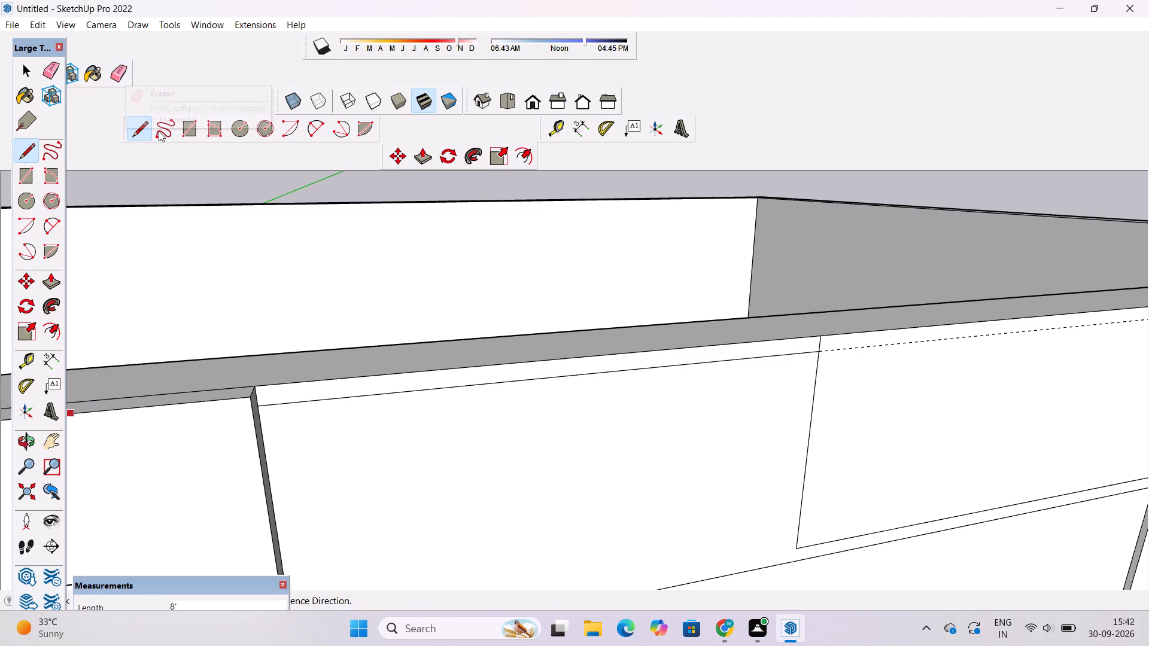
Erase the guide below the top edge of the middle upper wall section.
{"action": "left_click", "coordinate": [124, 77]}
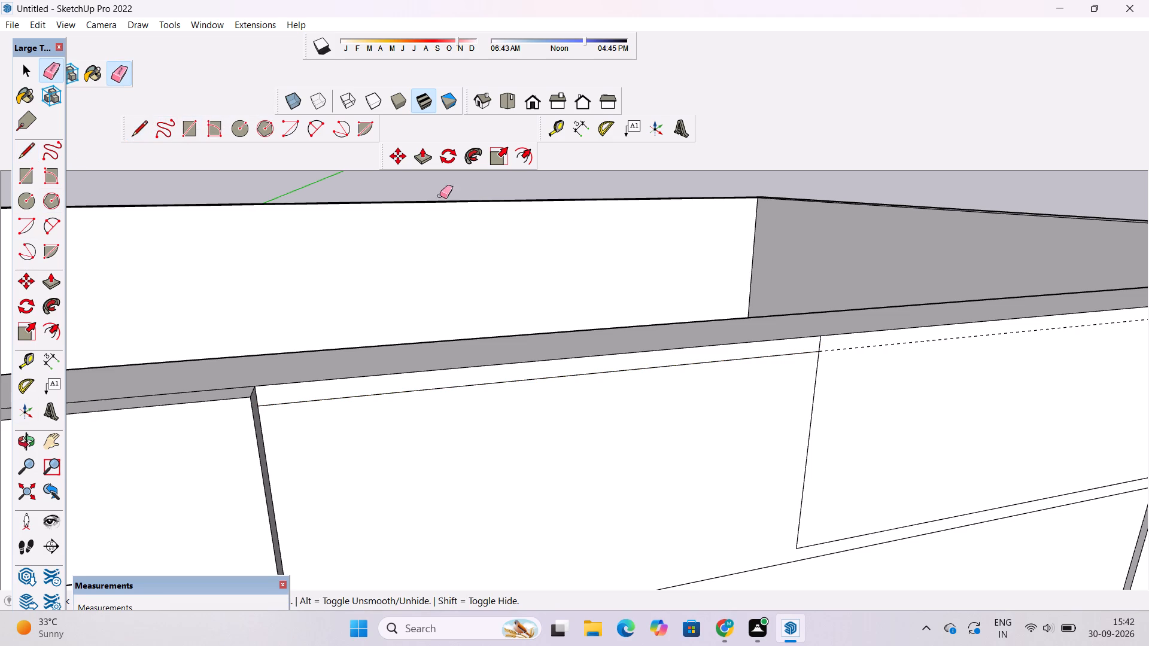
{"action": "left_click", "coordinate": [897, 344]}
Examine the upper front wall, roof parapet and tall wall block at the building's corner from several angles.
{"action": "key", "text": "o"}
{"action": "scroll", "coordinate": [815, 353], "scroll_direction": "down", "scroll_amount": 4}
{"action": "left_click_drag", "start_coordinate": [853, 461], "coordinate": [761, 415], "text": "shift"}
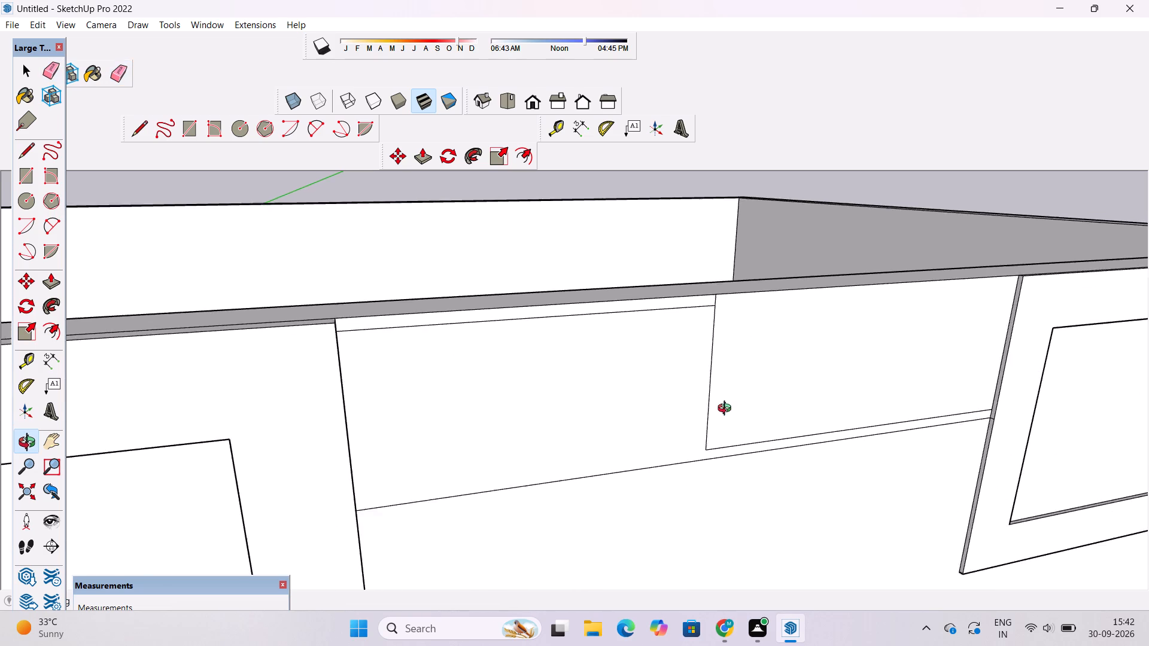
{"action": "scroll", "coordinate": [727, 410], "scroll_direction": "down", "scroll_amount": 6}
{"action": "left_click_drag", "start_coordinate": [752, 468], "coordinate": [408, 409]}
{"action": "scroll", "coordinate": [405, 409], "scroll_direction": "down", "scroll_amount": 4}
{"action": "left_click_drag", "start_coordinate": [390, 418], "coordinate": [391, 422]}
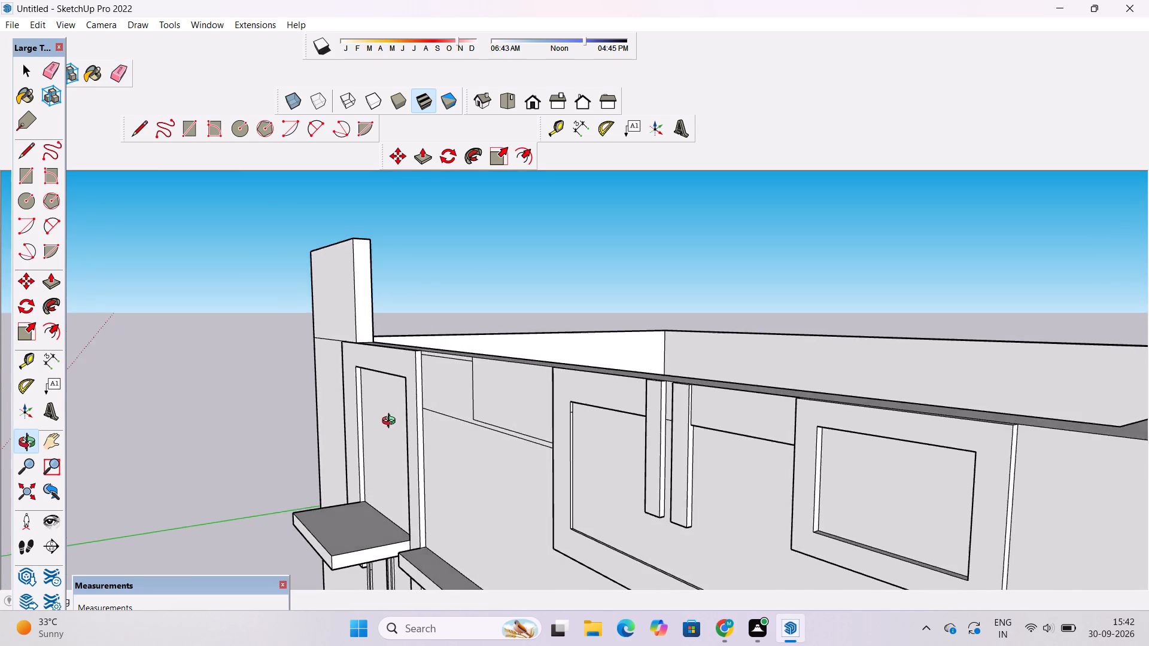
{"action": "left_click_drag", "start_coordinate": [391, 422], "coordinate": [761, 440]}
{"action": "scroll", "coordinate": [765, 438], "scroll_direction": "down", "scroll_amount": 4}
{"action": "left_click_drag", "start_coordinate": [623, 461], "coordinate": [656, 379], "text": "shift"}
{"action": "scroll", "coordinate": [656, 377], "scroll_direction": "down", "scroll_amount": 4}
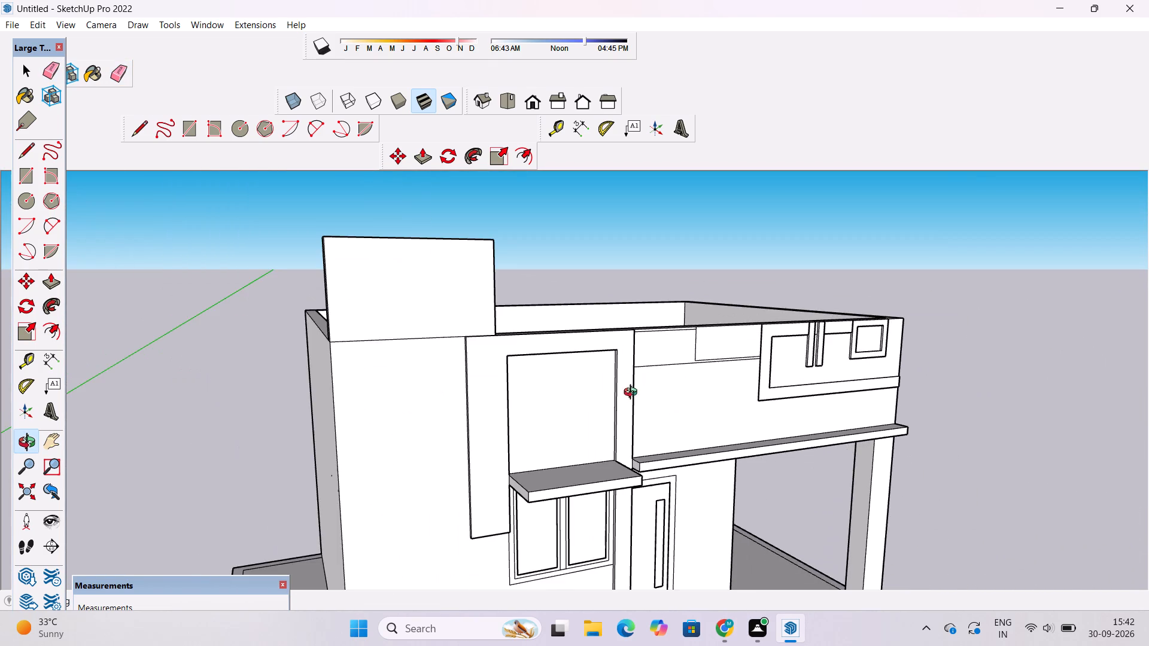
{"action": "left_click_drag", "start_coordinate": [472, 447], "coordinate": [769, 558]}
{"action": "scroll", "coordinate": [713, 409], "scroll_direction": "up", "scroll_amount": 4}
{"action": "left_click_drag", "start_coordinate": [719, 419], "coordinate": [738, 453], "text": "shift"}
{"action": "left_click_drag", "start_coordinate": [740, 456], "coordinate": [661, 462]}
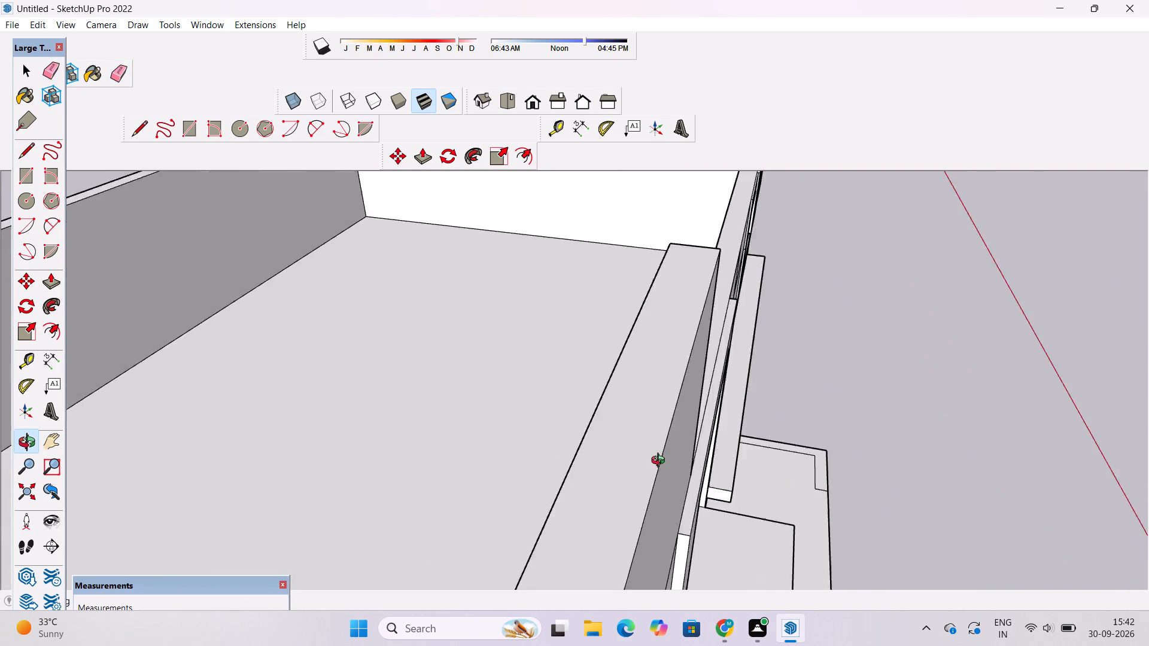
{"action": "left_click_drag", "start_coordinate": [661, 462], "coordinate": [485, 462]}
{"action": "scroll", "coordinate": [436, 459], "scroll_direction": "down", "scroll_amount": 5}
{"action": "left_click_drag", "start_coordinate": [526, 495], "coordinate": [518, 473], "text": "shift"}
{"action": "left_click_drag", "start_coordinate": [577, 484], "coordinate": [539, 486]}
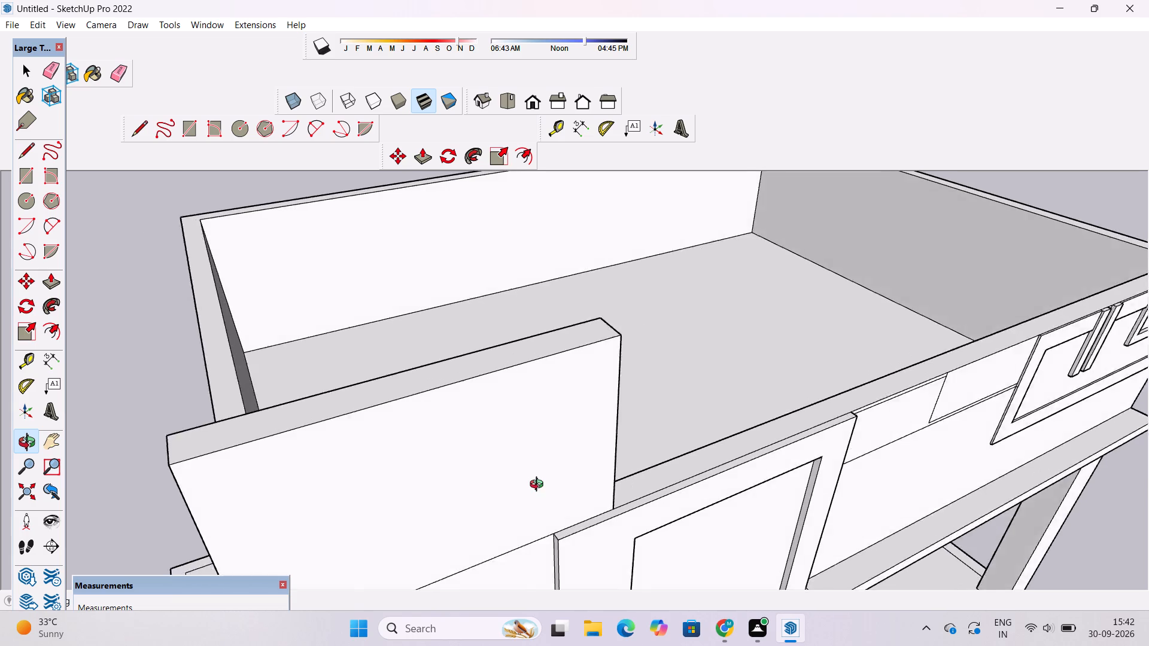
{"action": "left_click_drag", "start_coordinate": [539, 486], "coordinate": [533, 486]}
{"action": "scroll", "coordinate": [525, 482], "scroll_direction": "down", "scroll_amount": 3}
{"action": "left_click_drag", "start_coordinate": [542, 465], "coordinate": [529, 464], "text": "shift"}
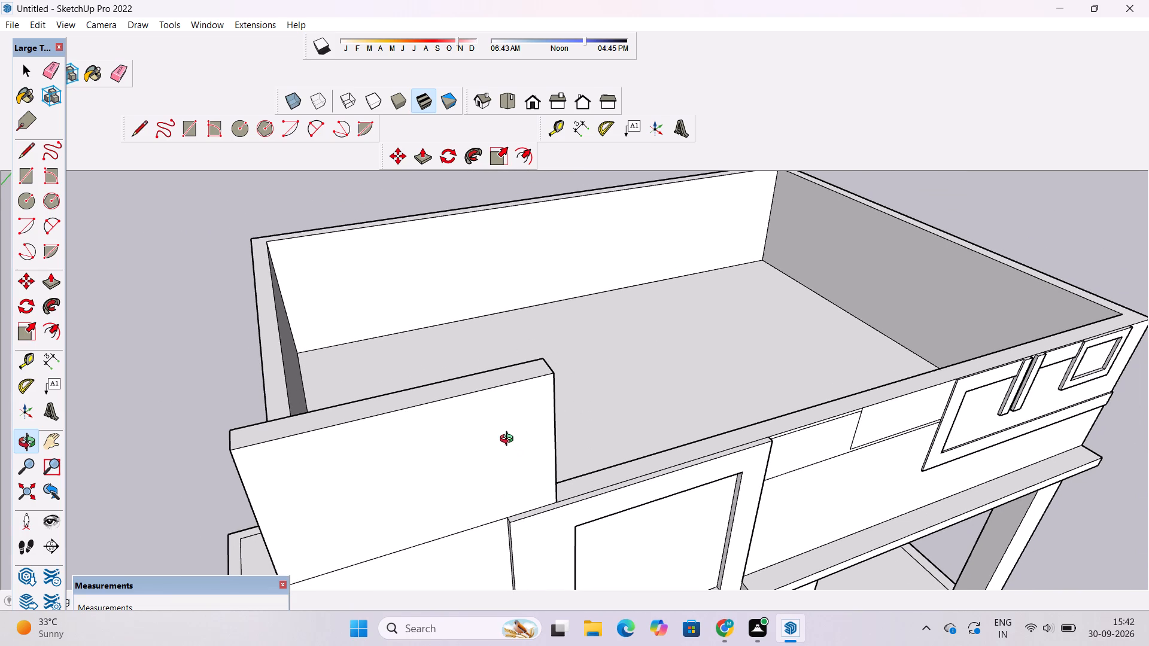
Examine the whole building from several angles and distances, including the roof parapet, the tall corner block and the front facade.
{"action": "scroll", "coordinate": [509, 440], "scroll_direction": "down", "scroll_amount": 2}
{"action": "left_click_drag", "start_coordinate": [509, 441], "coordinate": [558, 468], "text": "shift"}
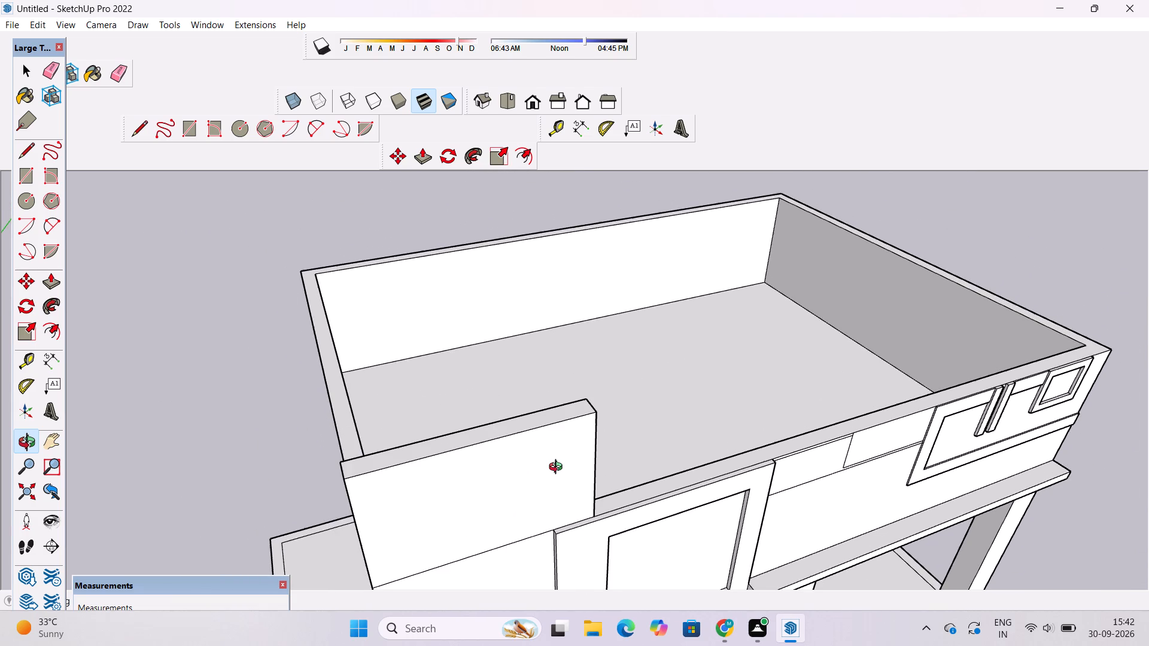
{"action": "scroll", "coordinate": [558, 468], "scroll_direction": "up", "scroll_amount": 1}
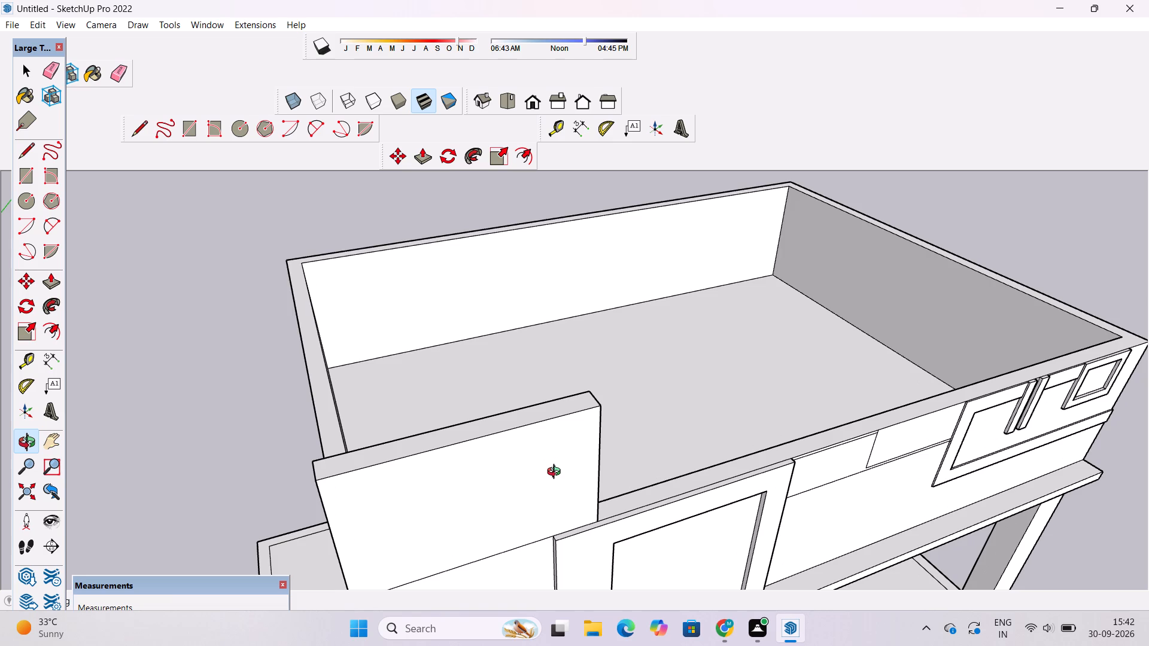
{"action": "scroll", "coordinate": [557, 473], "scroll_direction": "down", "scroll_amount": 5}
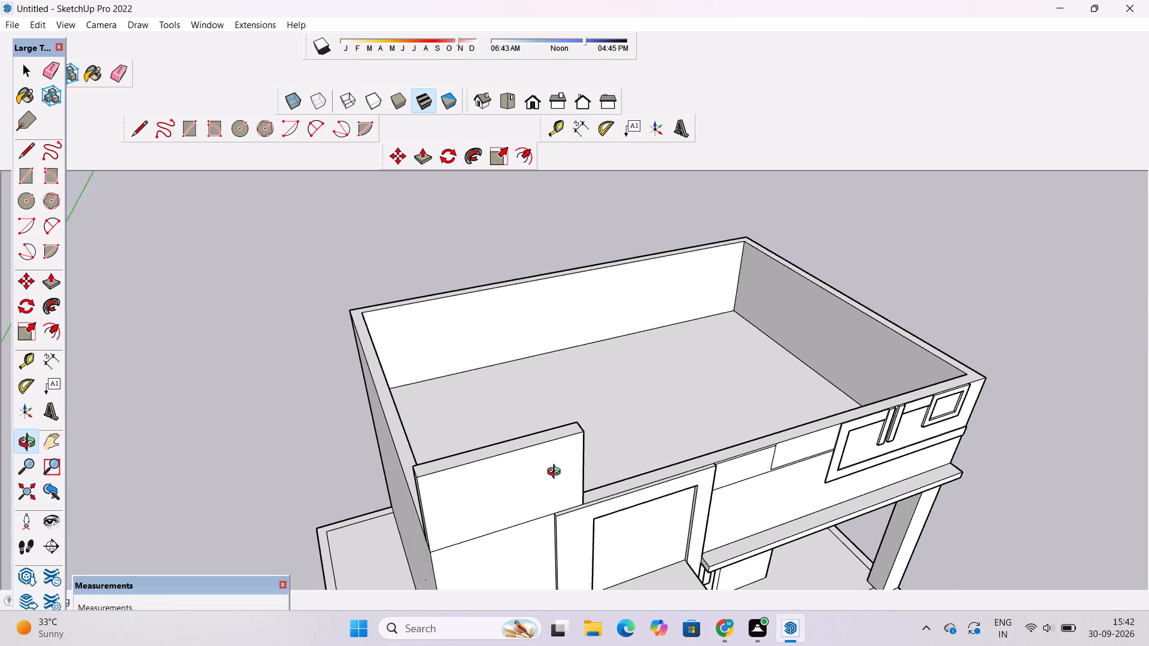
{"action": "scroll", "coordinate": [557, 473], "scroll_direction": "down", "scroll_amount": 2}
{"action": "left_click_drag", "start_coordinate": [569, 521], "coordinate": [522, 390]}
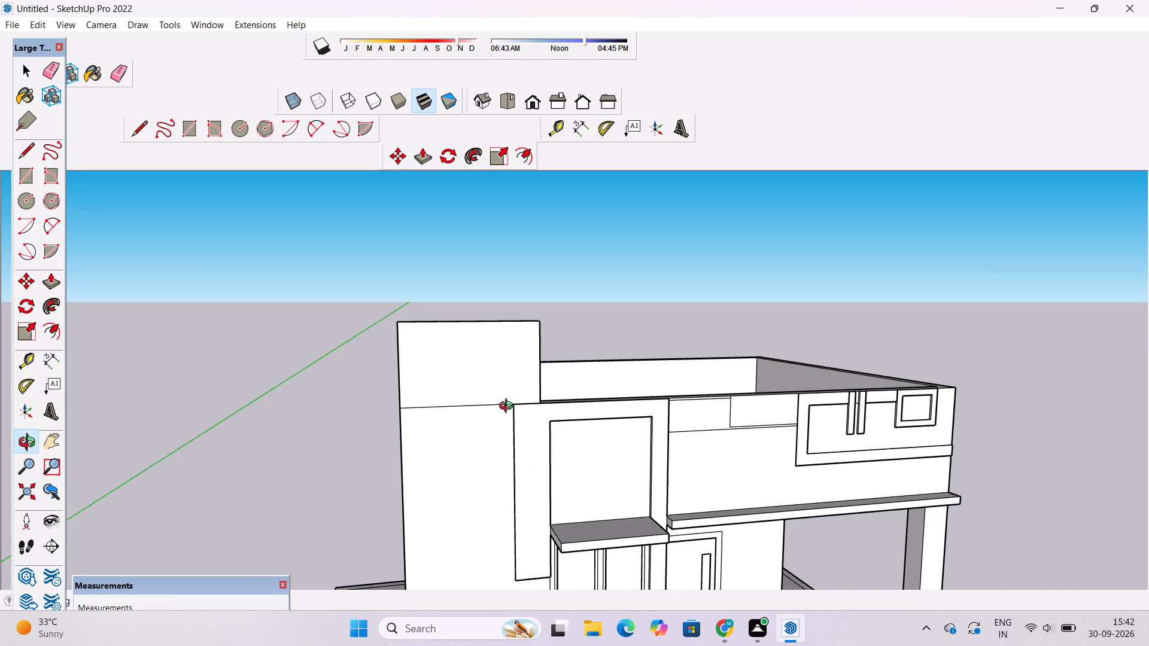
{"action": "left_click_drag", "start_coordinate": [509, 434], "coordinate": [525, 375], "text": "shift"}
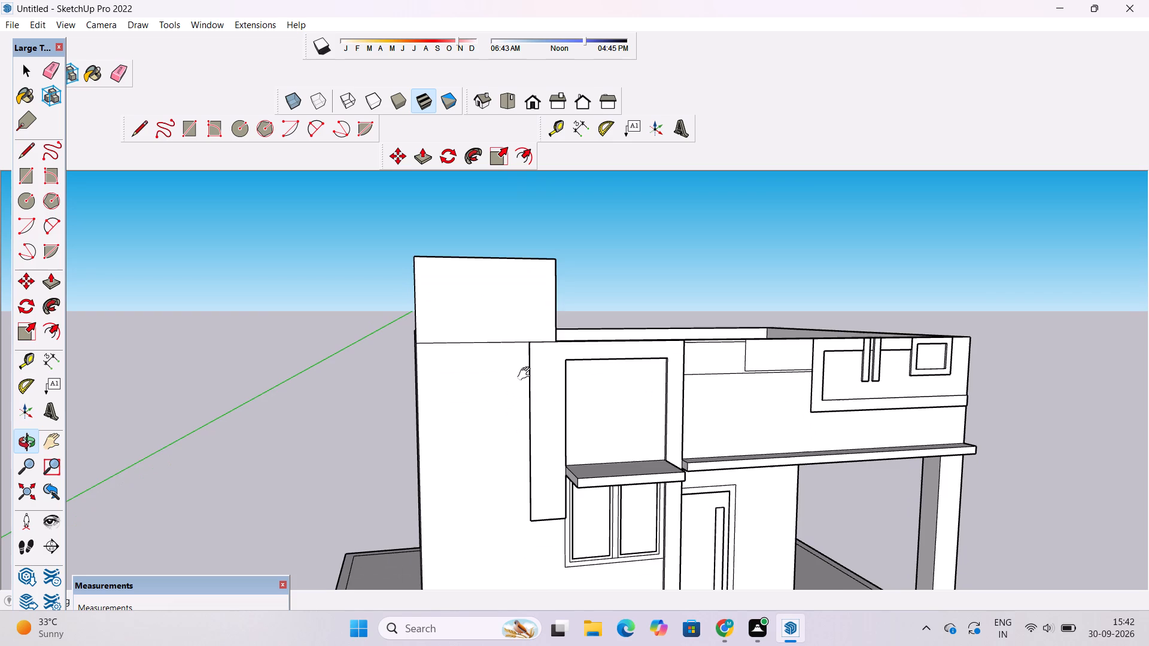
{"action": "scroll", "coordinate": [527, 374], "scroll_direction": "down", "scroll_amount": 2}
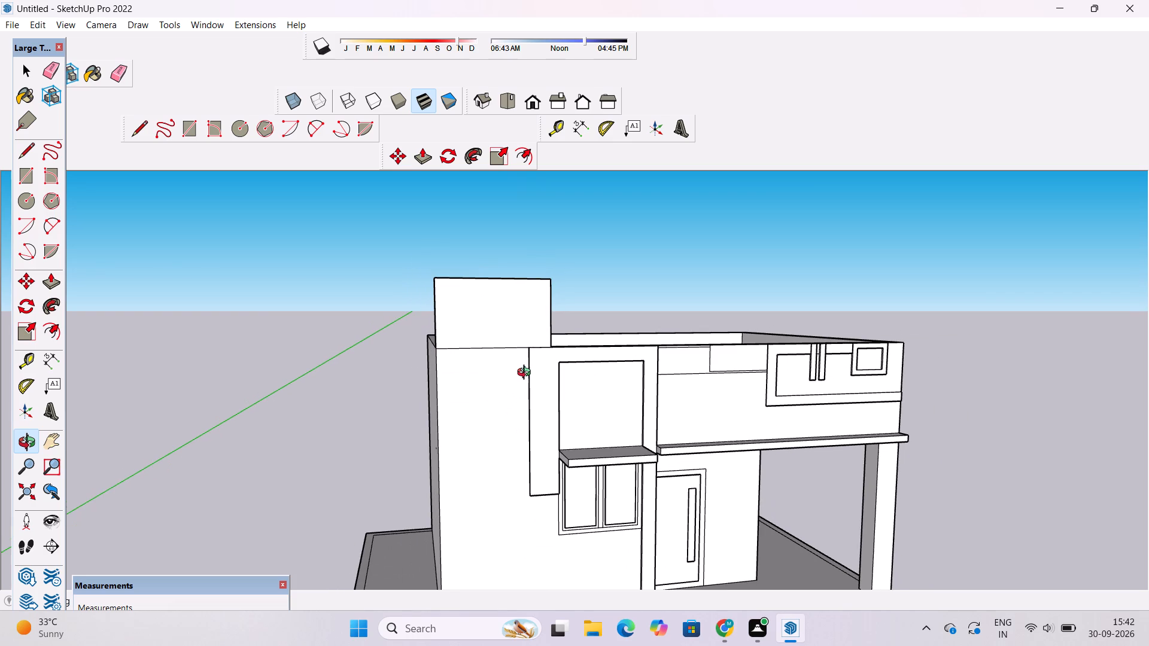
{"action": "scroll", "coordinate": [527, 374], "scroll_direction": "down", "scroll_amount": 2}
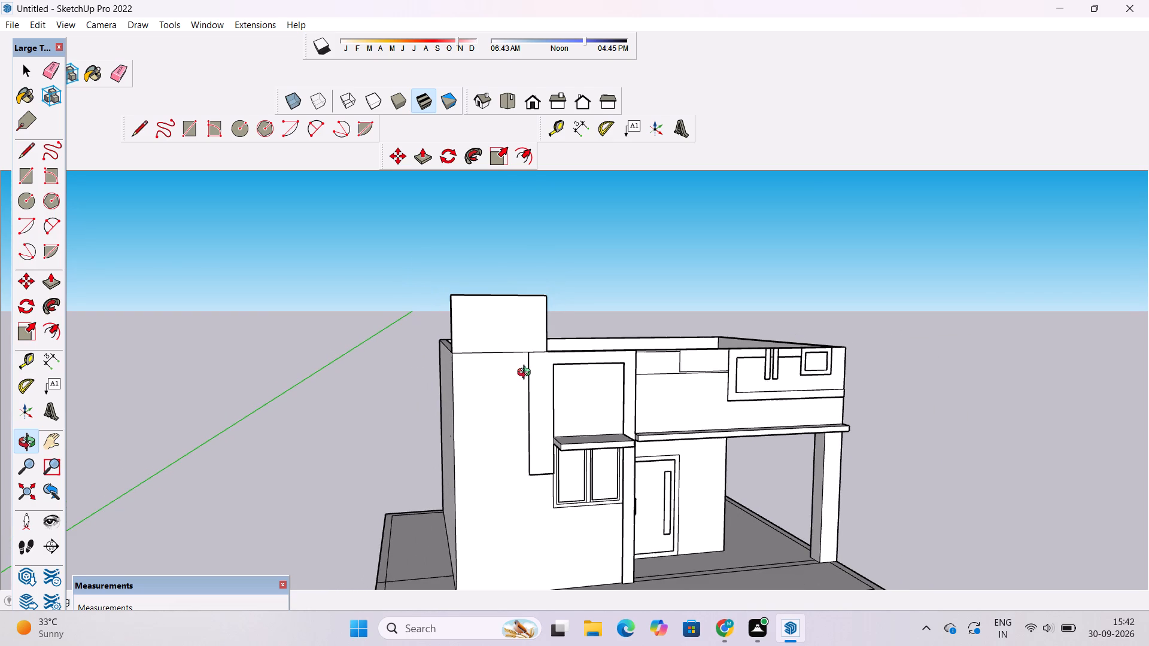
{"action": "scroll", "coordinate": [527, 374], "scroll_direction": "down", "scroll_amount": 1}
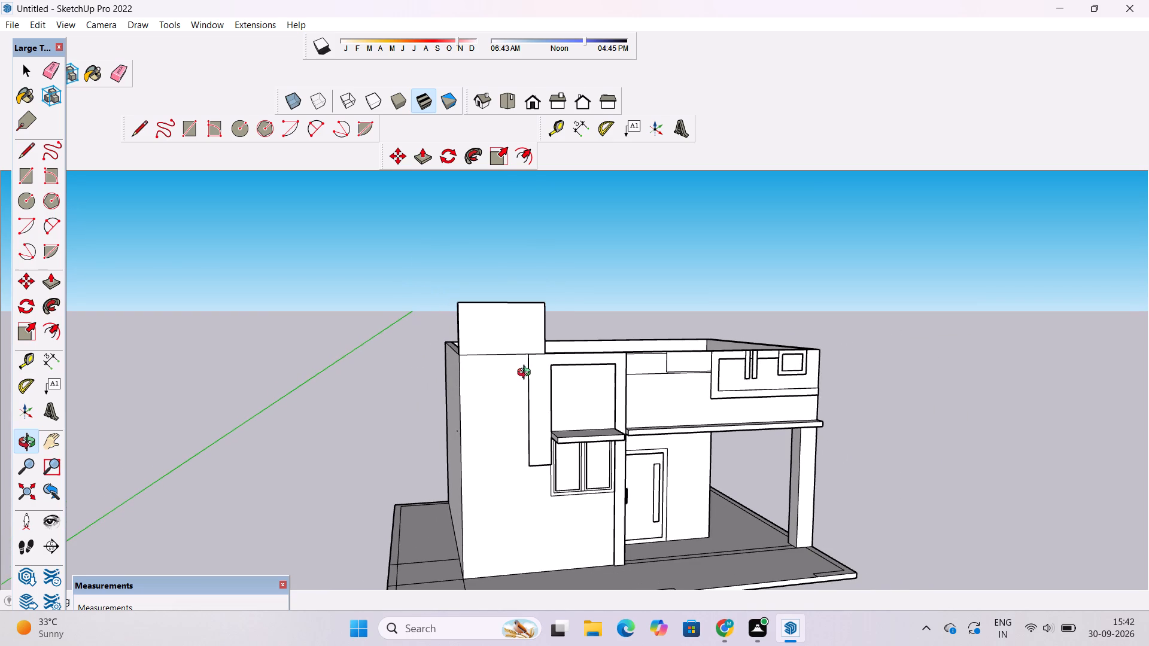
{"action": "scroll", "coordinate": [527, 374], "scroll_direction": "down", "scroll_amount": 3}
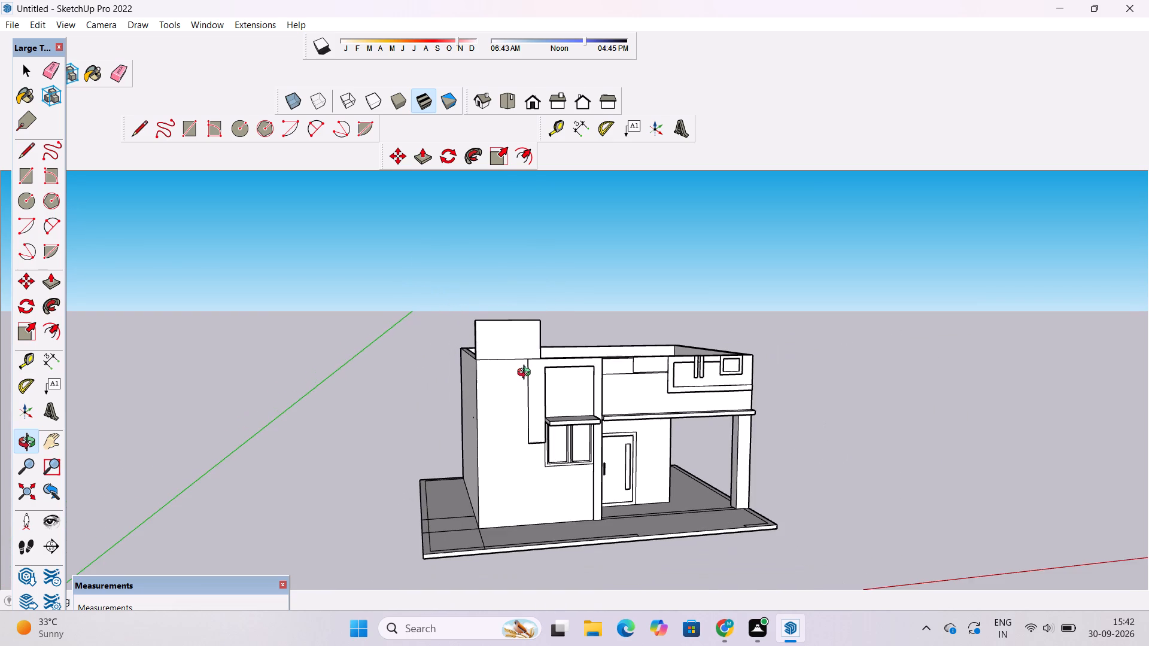
{"action": "scroll", "coordinate": [527, 374], "scroll_direction": "down", "scroll_amount": 7}
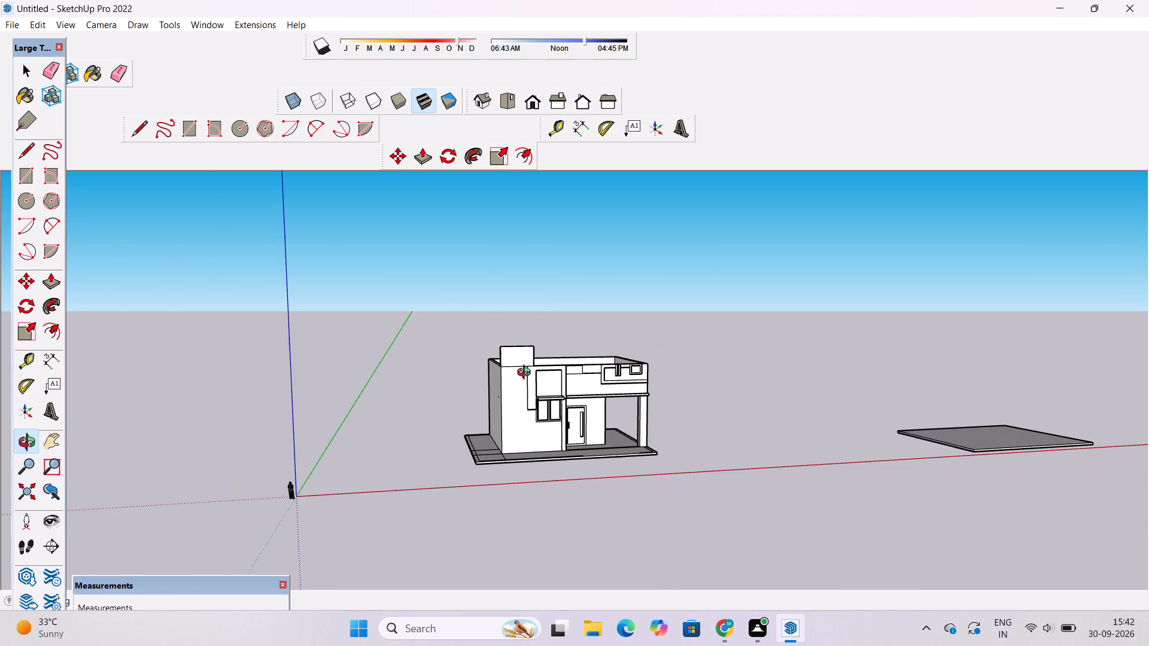
{"action": "scroll", "coordinate": [527, 374], "scroll_direction": "down", "scroll_amount": 4}
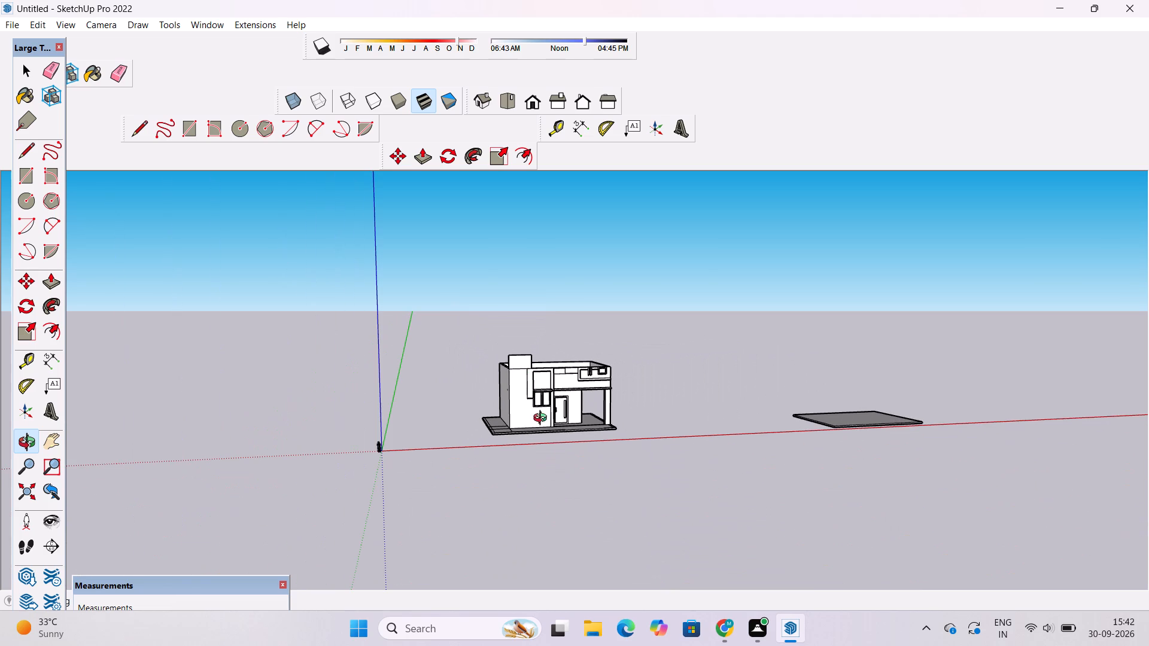
{"action": "scroll", "coordinate": [545, 428], "scroll_direction": "up", "scroll_amount": 3}
{"action": "left_click_drag", "start_coordinate": [546, 435], "coordinate": [469, 455]}
{"action": "scroll", "coordinate": [469, 455], "scroll_direction": "up", "scroll_amount": 7}
{"action": "left_click_drag", "start_coordinate": [476, 458], "coordinate": [445, 437]}
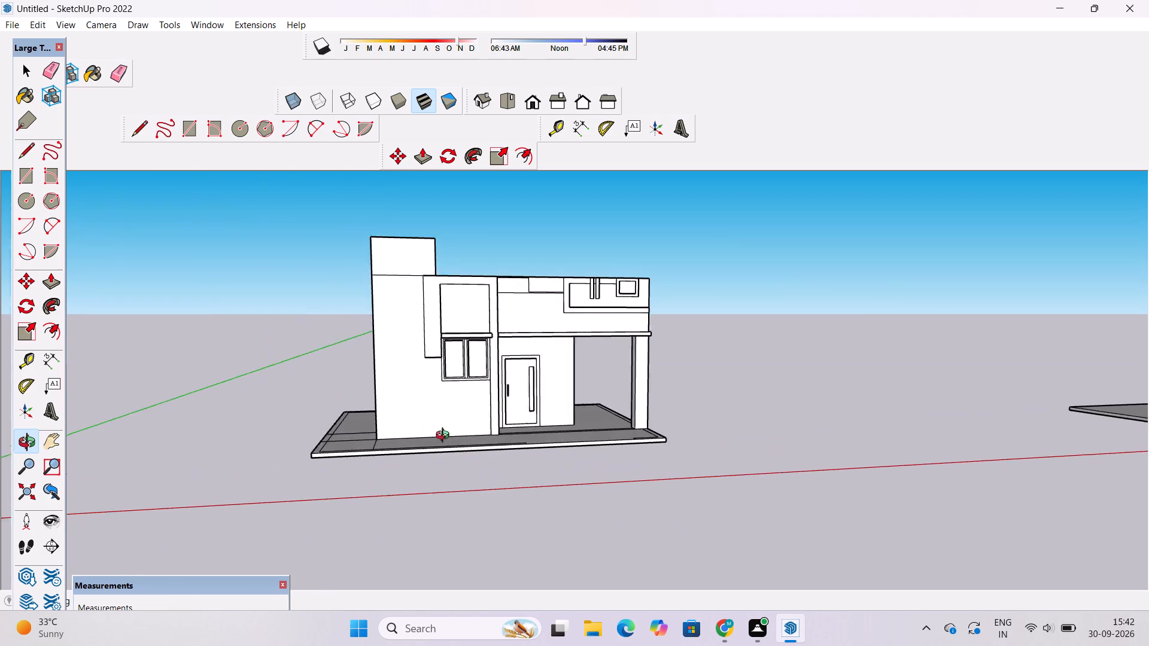
{"action": "left_click_drag", "start_coordinate": [445, 437], "coordinate": [426, 419]}
{"action": "scroll", "coordinate": [425, 418], "scroll_direction": "up", "scroll_amount": 4}
{"action": "scroll", "coordinate": [394, 282], "scroll_direction": "up", "scroll_amount": 5}
{"action": "left_click_drag", "start_coordinate": [402, 289], "coordinate": [560, 422]}
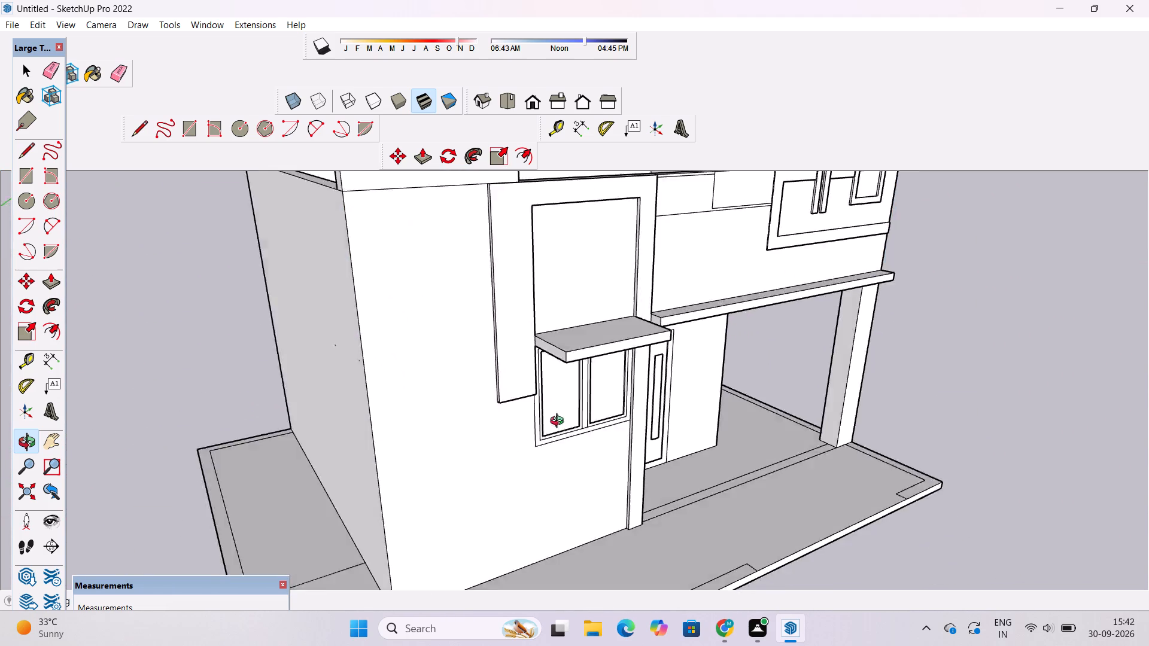
{"action": "left_click_drag", "start_coordinate": [560, 422], "coordinate": [541, 471]}
{"action": "scroll", "coordinate": [530, 471], "scroll_direction": "down", "scroll_amount": 4}
{"action": "left_click_drag", "start_coordinate": [555, 452], "coordinate": [470, 423]}
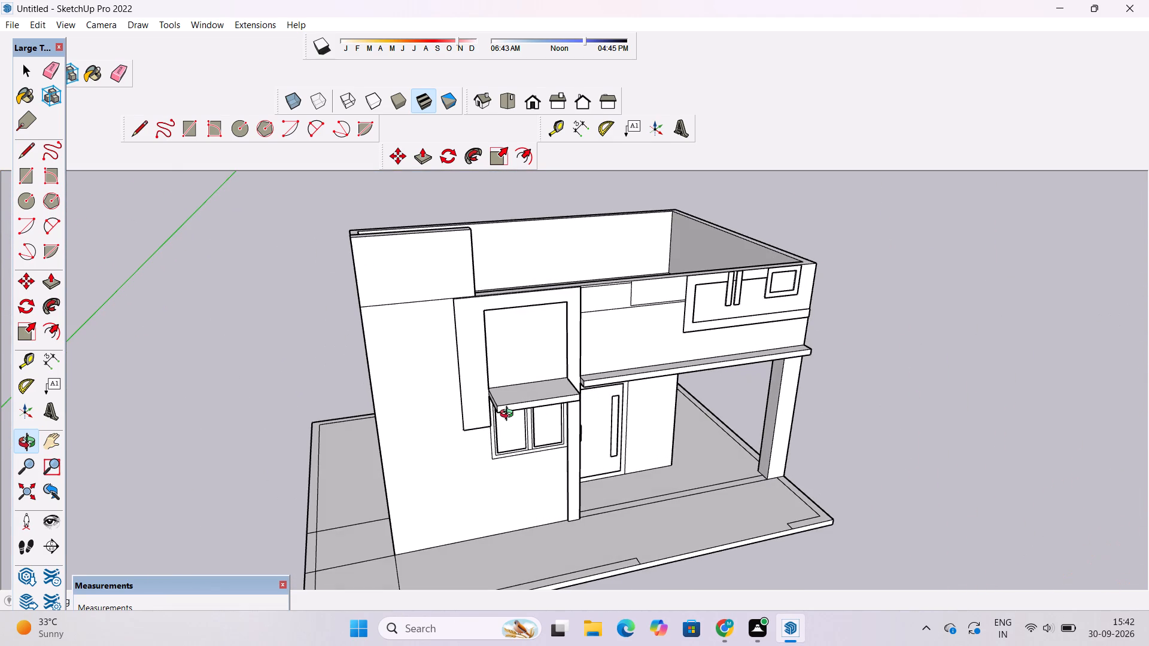
{"action": "left_click_drag", "start_coordinate": [509, 415], "coordinate": [484, 373], "text": "shift"}
Push the outlined rectangle at the top of the middle upper wall section through the parapet's full thickness to cut an open notch.
{"action": "scroll", "coordinate": [659, 296], "scroll_direction": "up", "scroll_amount": 8}
{"action": "left_click_drag", "start_coordinate": [662, 298], "coordinate": [668, 344]}
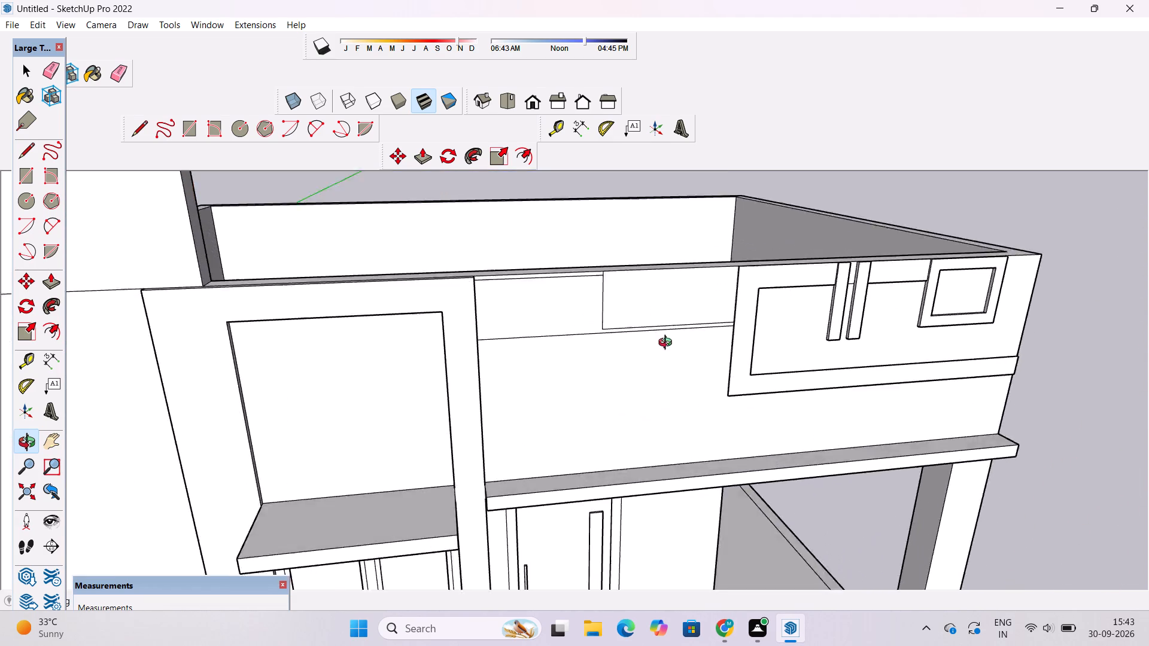
{"action": "left_click_drag", "start_coordinate": [668, 344], "coordinate": [703, 503]}
{"action": "scroll", "coordinate": [651, 375], "scroll_direction": "up", "scroll_amount": 4}
{"action": "left_click_drag", "start_coordinate": [651, 375], "coordinate": [637, 457]}
{"action": "scroll", "coordinate": [599, 407], "scroll_direction": "up", "scroll_amount": 4}
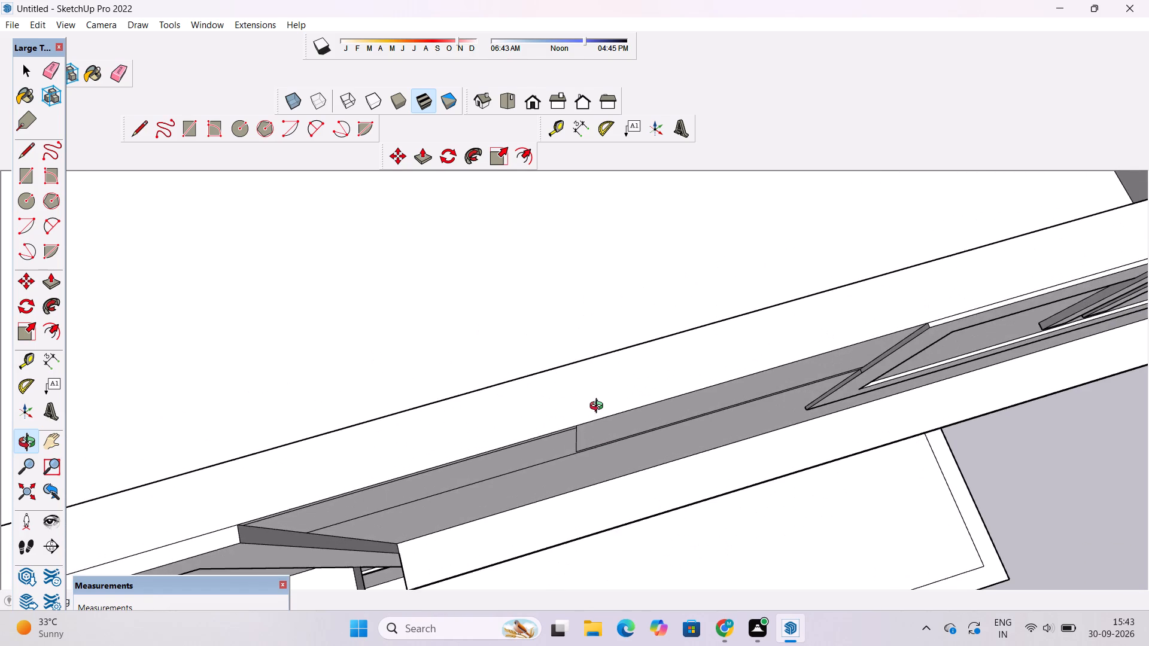
{"action": "left_click_drag", "start_coordinate": [599, 407], "coordinate": [592, 406], "text": "shift"}
{"action": "left_click_drag", "start_coordinate": [592, 406], "coordinate": [579, 421]}
{"action": "left_click", "coordinate": [579, 421]}
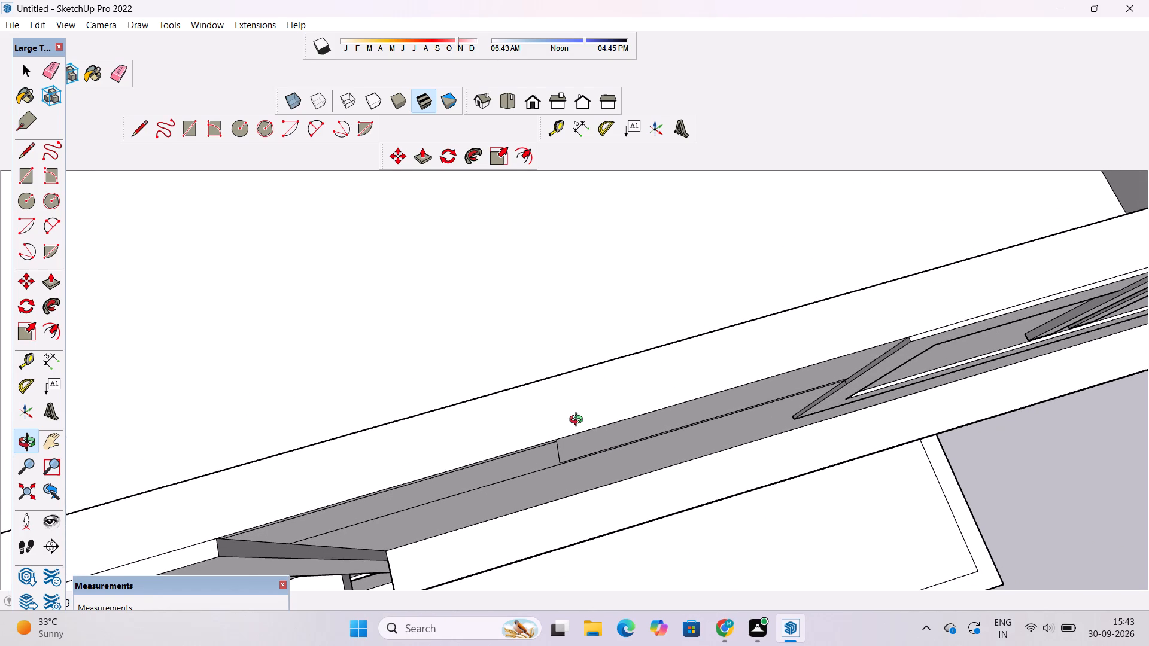
{"action": "key", "text": "p"}
{"action": "left_click", "coordinate": [589, 435]}
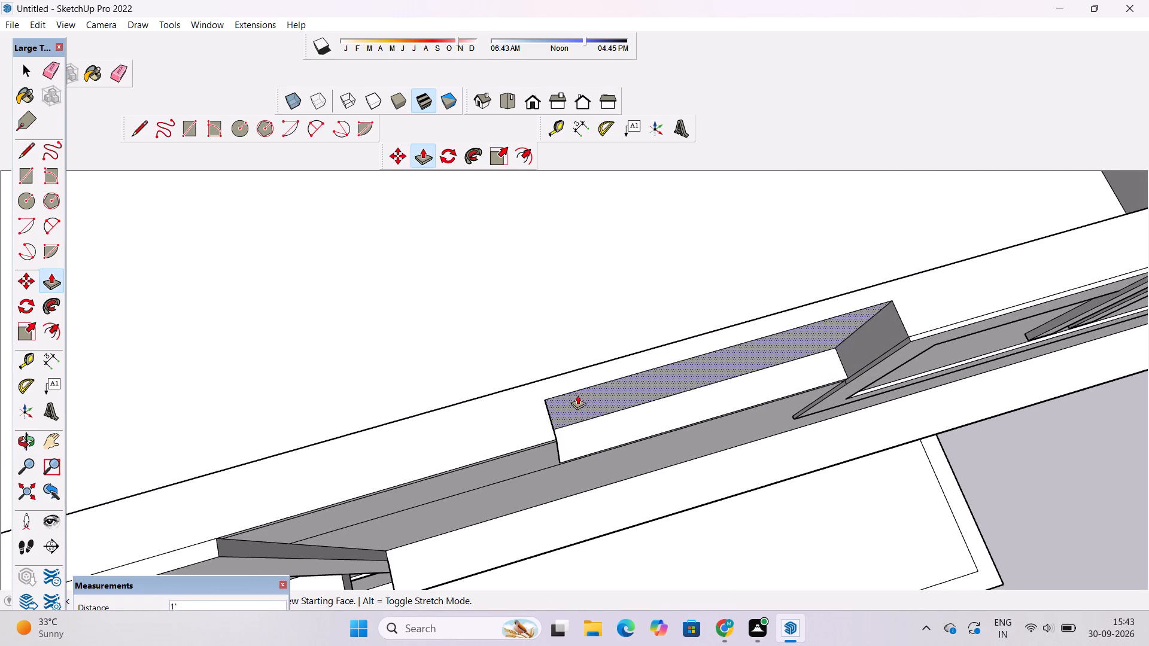
{"action": "left_click", "coordinate": [577, 368]}
{"action": "key", "text": "space"}
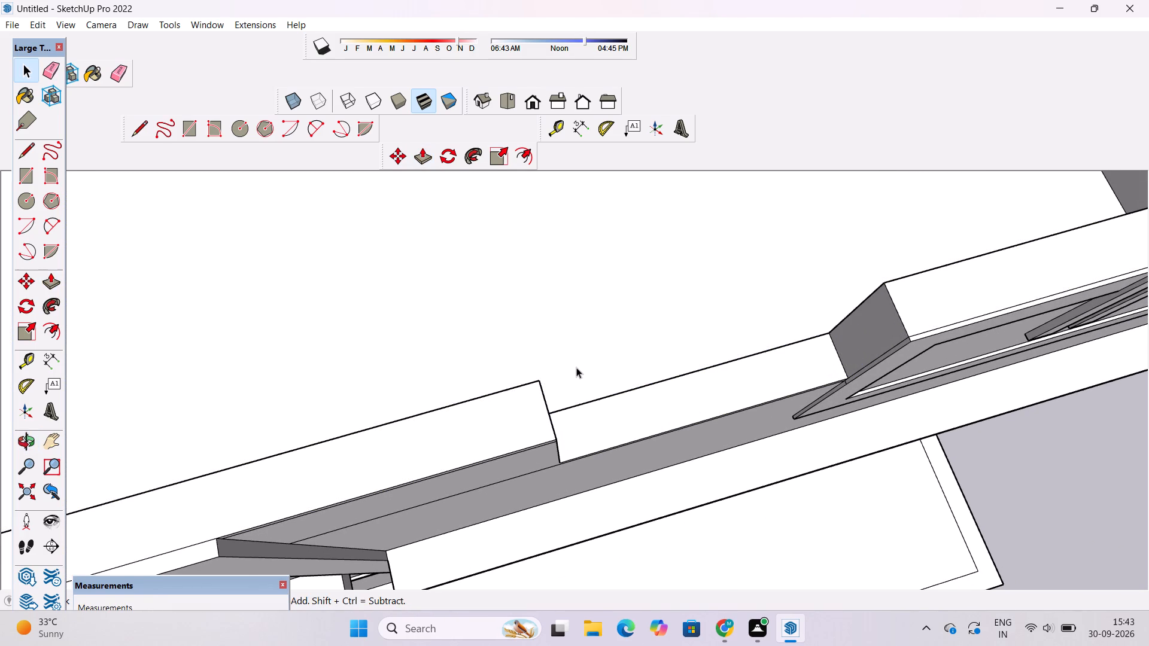
Examine the notch cut in the front parapet and the horizontal line just beneath it from above and from the front.
{"action": "key", "text": "o"}
{"action": "left_click_drag", "start_coordinate": [578, 422], "coordinate": [581, 298]}
{"action": "scroll", "coordinate": [582, 297], "scroll_direction": "down", "scroll_amount": 2, "text": "shift"}
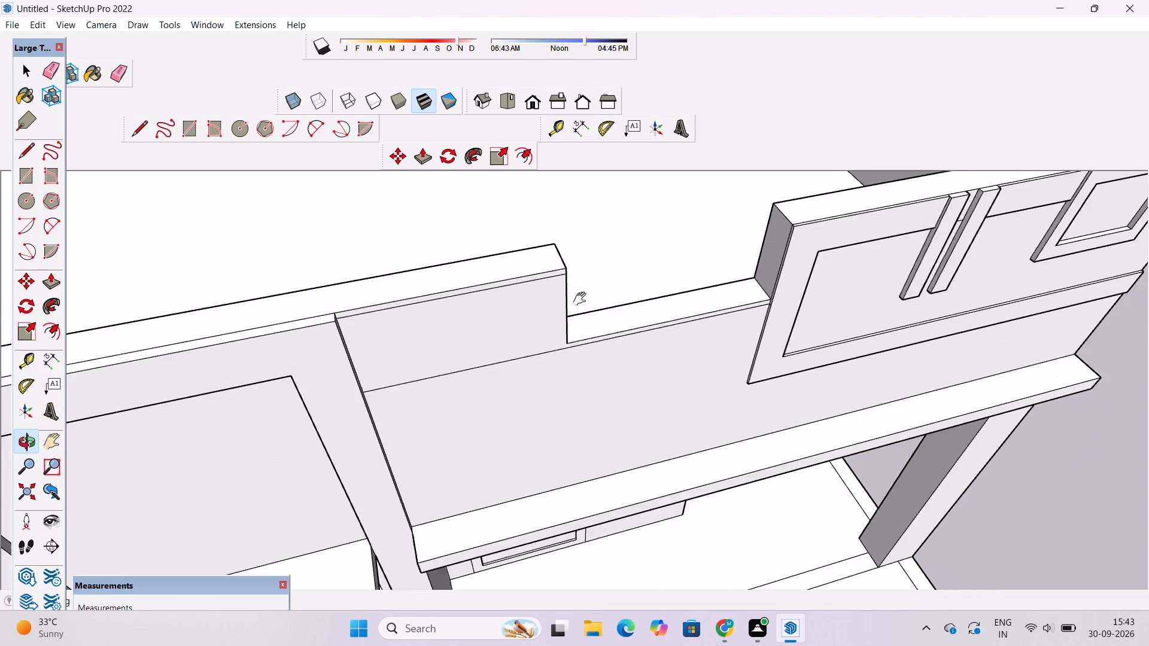
{"action": "left_click_drag", "start_coordinate": [582, 299], "coordinate": [578, 443], "text": "shift"}
{"action": "left_click_drag", "start_coordinate": [577, 446], "coordinate": [522, 324]}
{"action": "scroll", "coordinate": [522, 316], "scroll_direction": "down", "scroll_amount": 4}
{"action": "scroll", "coordinate": [527, 375], "scroll_direction": "up", "scroll_amount": 1}
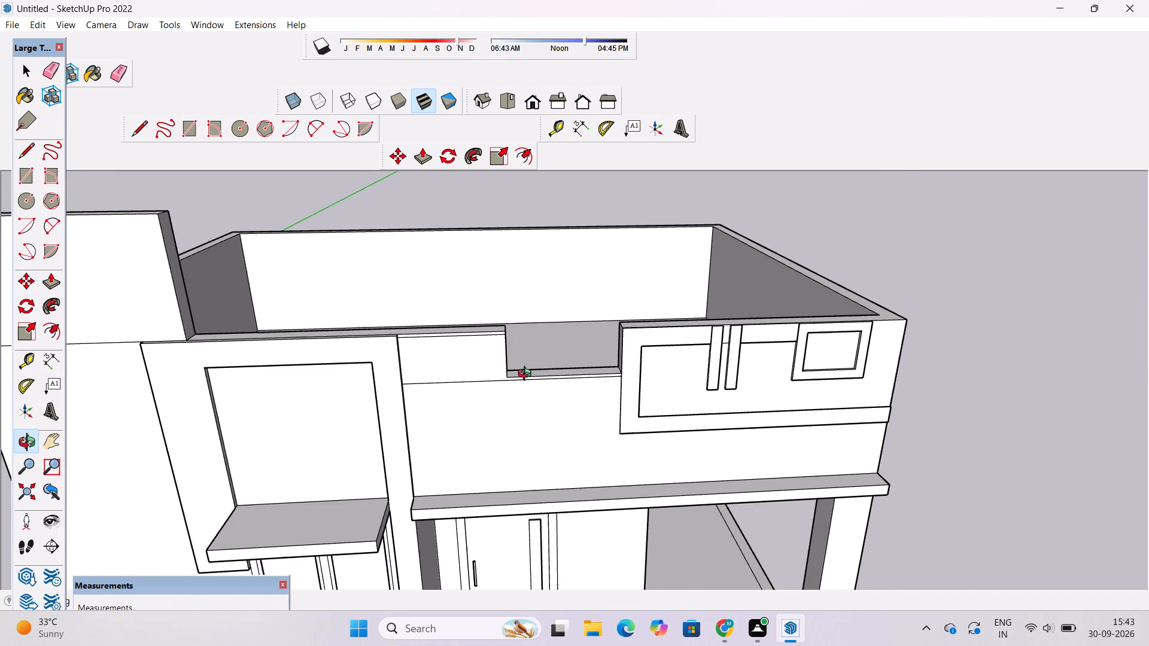
{"action": "scroll", "coordinate": [527, 375], "scroll_direction": "up", "scroll_amount": 11}
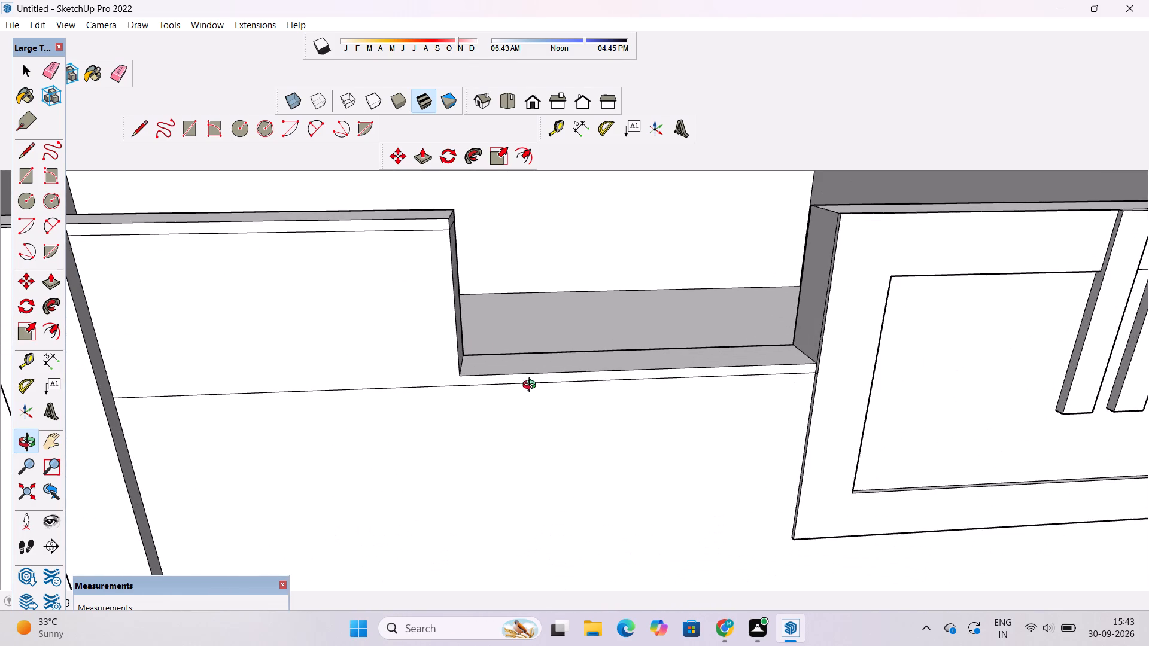
{"action": "left_click_drag", "start_coordinate": [532, 386], "coordinate": [539, 275]}
{"action": "left_click_drag", "start_coordinate": [533, 300], "coordinate": [527, 351]}
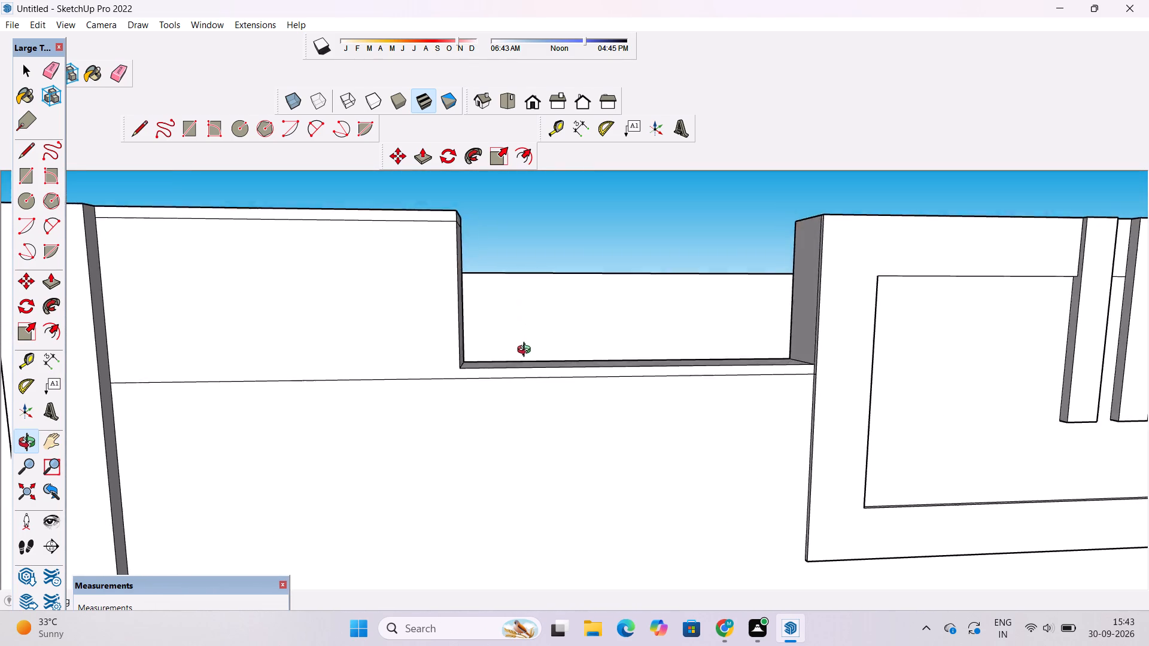
{"action": "left_click_drag", "start_coordinate": [527, 351], "coordinate": [536, 427]}
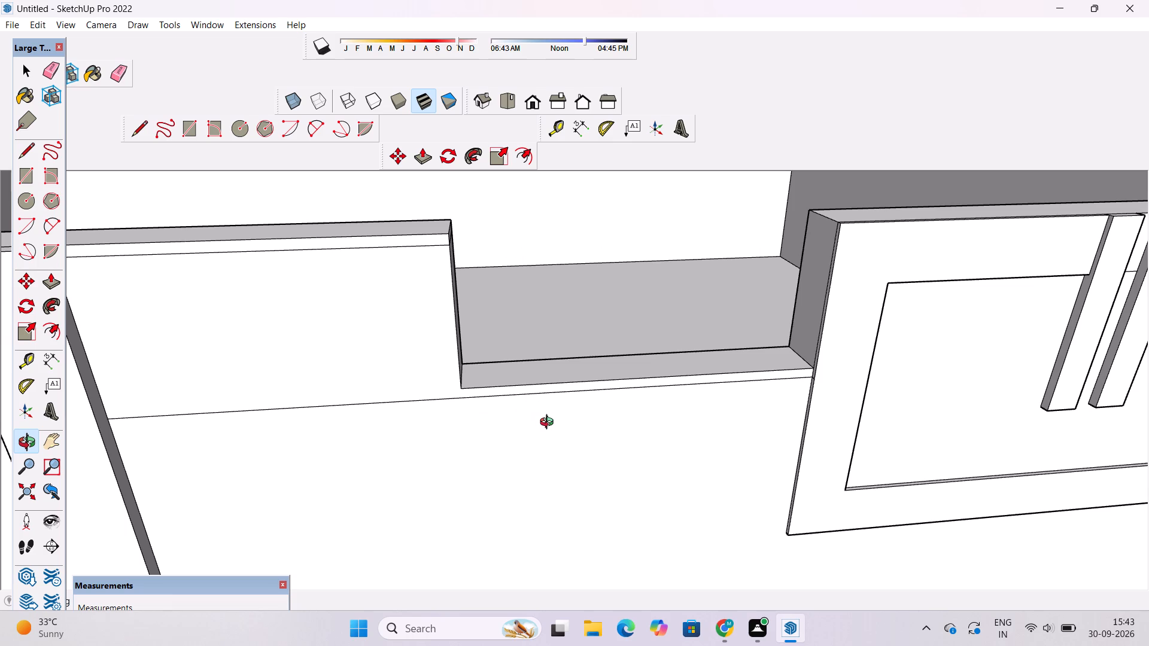
{"action": "left_click_drag", "start_coordinate": [549, 423], "coordinate": [540, 367]}
{"action": "left_click_drag", "start_coordinate": [532, 420], "coordinate": [560, 423]}
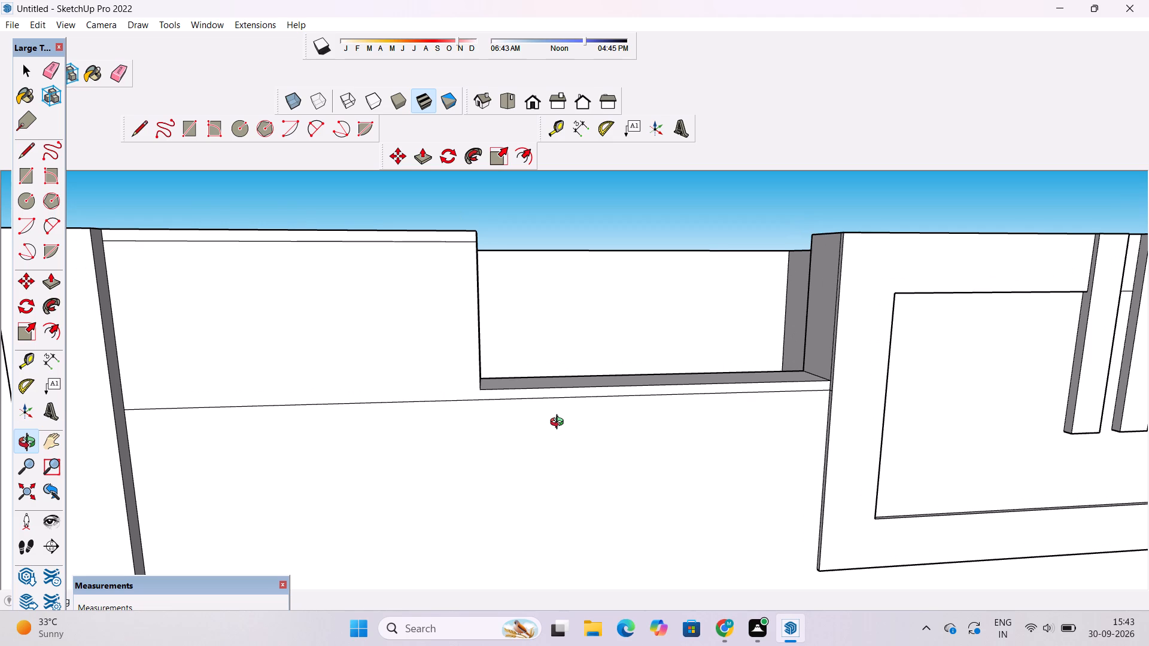
{"action": "left_click_drag", "start_coordinate": [560, 423], "coordinate": [568, 460], "text": "shift"}
{"action": "left_click_drag", "start_coordinate": [568, 460], "coordinate": [568, 447]}
{"action": "scroll", "coordinate": [568, 437], "scroll_direction": "up", "scroll_amount": 3}
{"action": "left_click_drag", "start_coordinate": [567, 439], "coordinate": [564, 403], "text": "shift"}
{"action": "scroll", "coordinate": [558, 403], "scroll_direction": "up", "scroll_amount": 3}
{"action": "left_click_drag", "start_coordinate": [557, 403], "coordinate": [557, 397]}
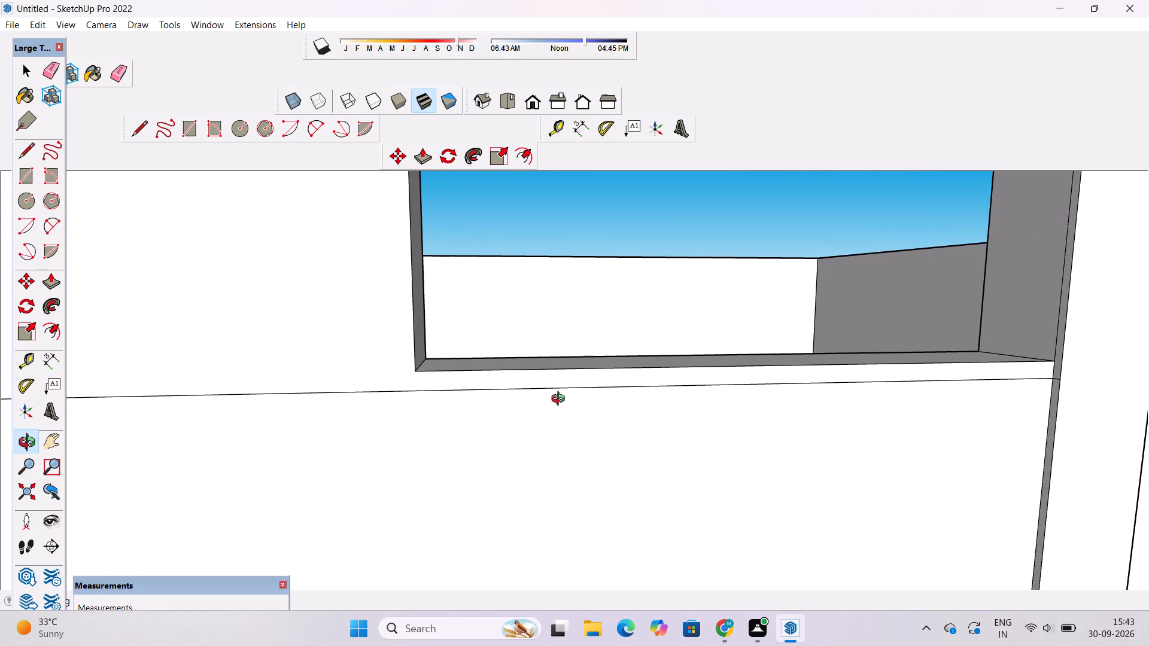
{"action": "scroll", "coordinate": [562, 407], "scroll_direction": "up", "scroll_amount": 1}
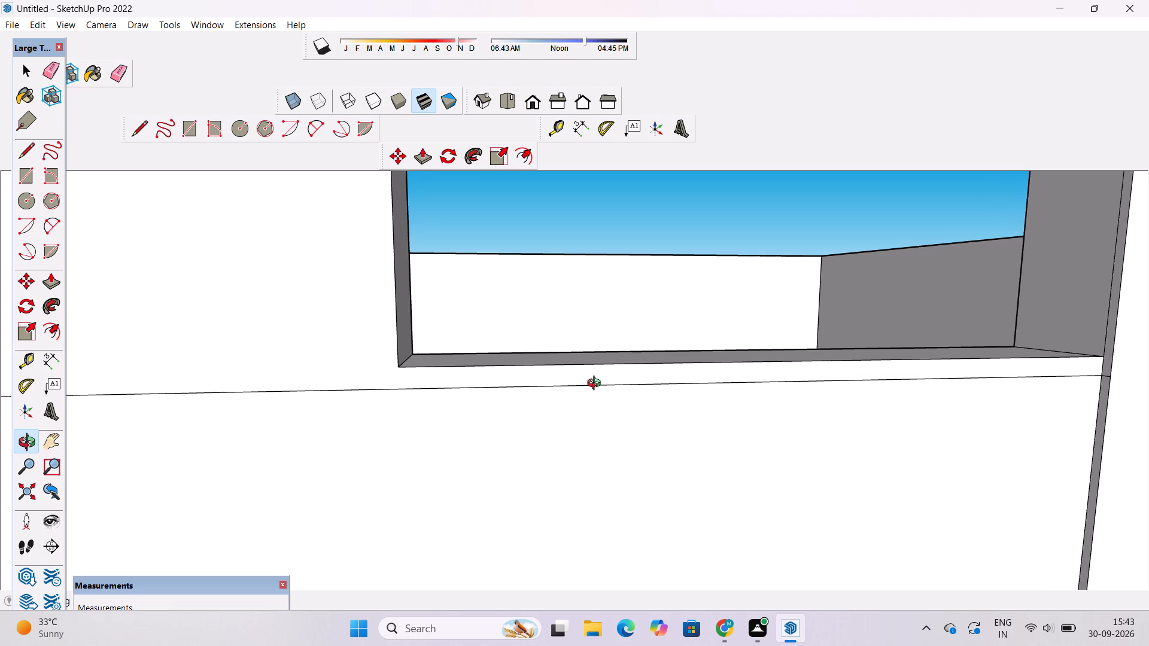
{"action": "left_click_drag", "start_coordinate": [597, 384], "coordinate": [591, 412]}
{"action": "scroll", "coordinate": [591, 412], "scroll_direction": "up", "scroll_amount": 2}
{"action": "left_click_drag", "start_coordinate": [591, 412], "coordinate": [748, 372], "text": "shift"}
{"action": "scroll", "coordinate": [748, 372], "scroll_direction": "down", "scroll_amount": 3}
{"action": "left_click", "coordinate": [728, 380], "text": "shift"}
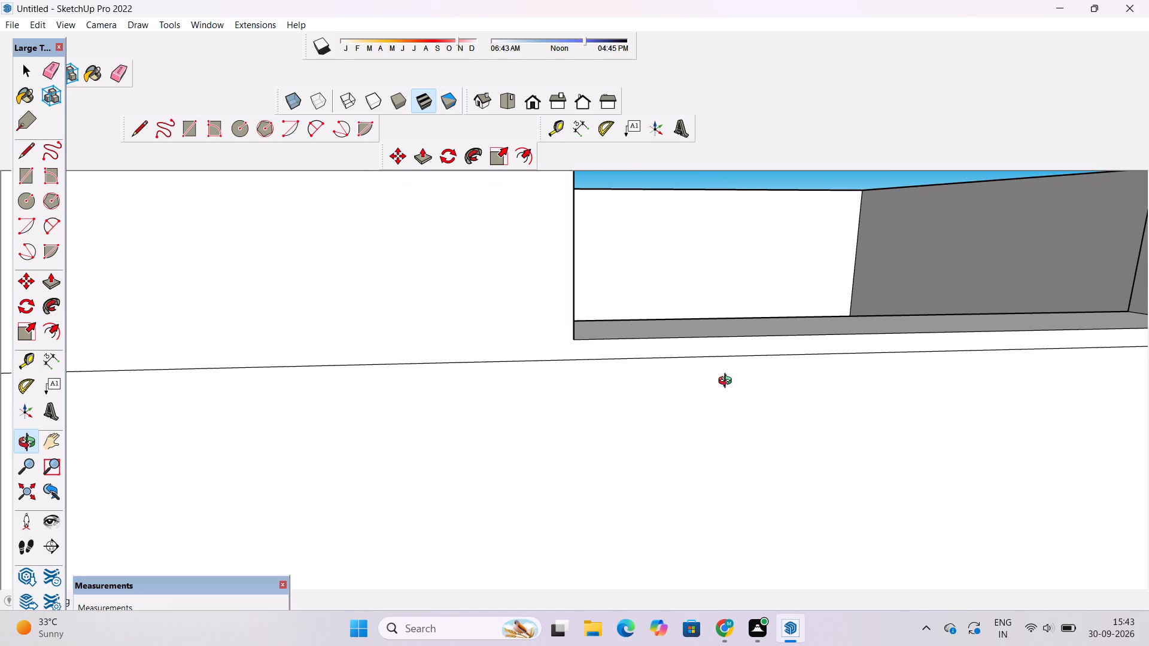
{"action": "scroll", "coordinate": [707, 373], "scroll_direction": "down", "scroll_amount": 8}
{"action": "left_click_drag", "start_coordinate": [688, 377], "coordinate": [700, 368], "text": "shift"}
{"action": "left_click_drag", "start_coordinate": [697, 368], "coordinate": [676, 371], "text": "shift"}
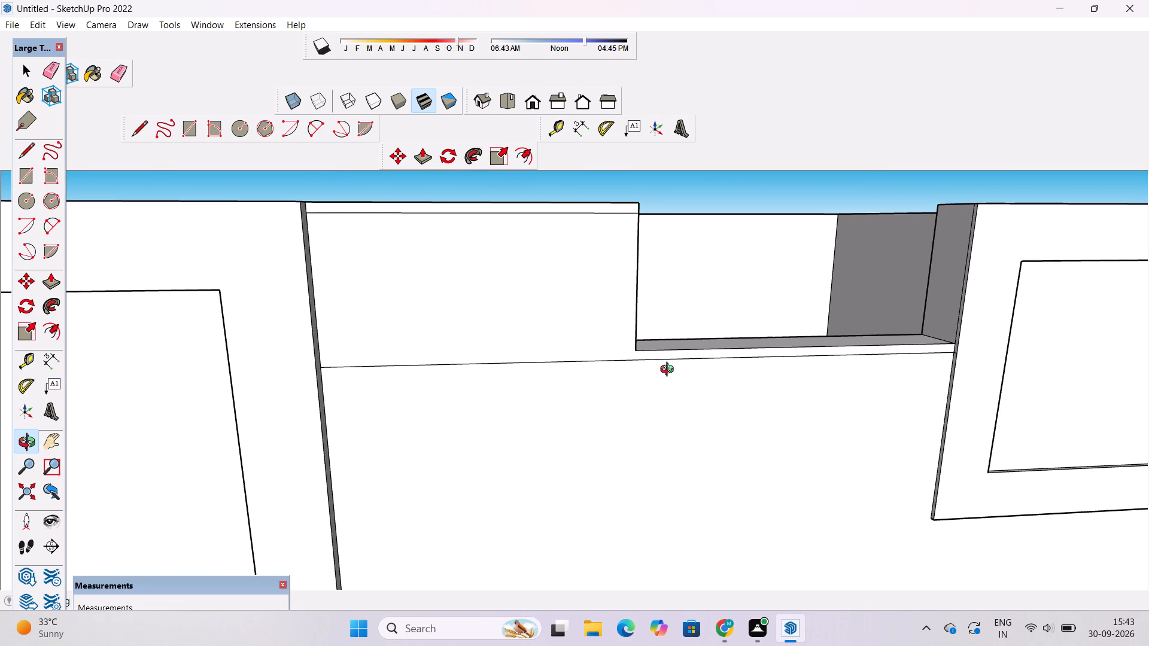
Move the horizontal line beneath the parapet notch 6" down on the middle upper wall section.
{"action": "key", "text": "space"}
{"action": "left_click", "coordinate": [636, 360]}
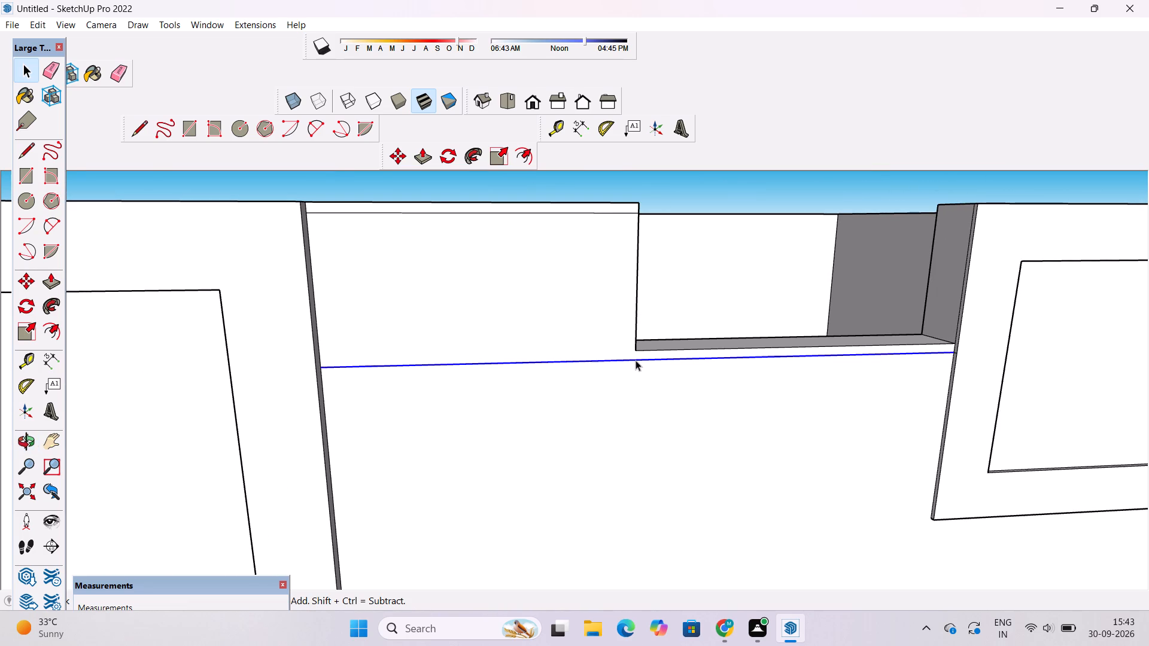
{"action": "key", "text": "m"}
{"action": "scroll", "coordinate": [622, 359], "scroll_direction": "up", "scroll_amount": 3}
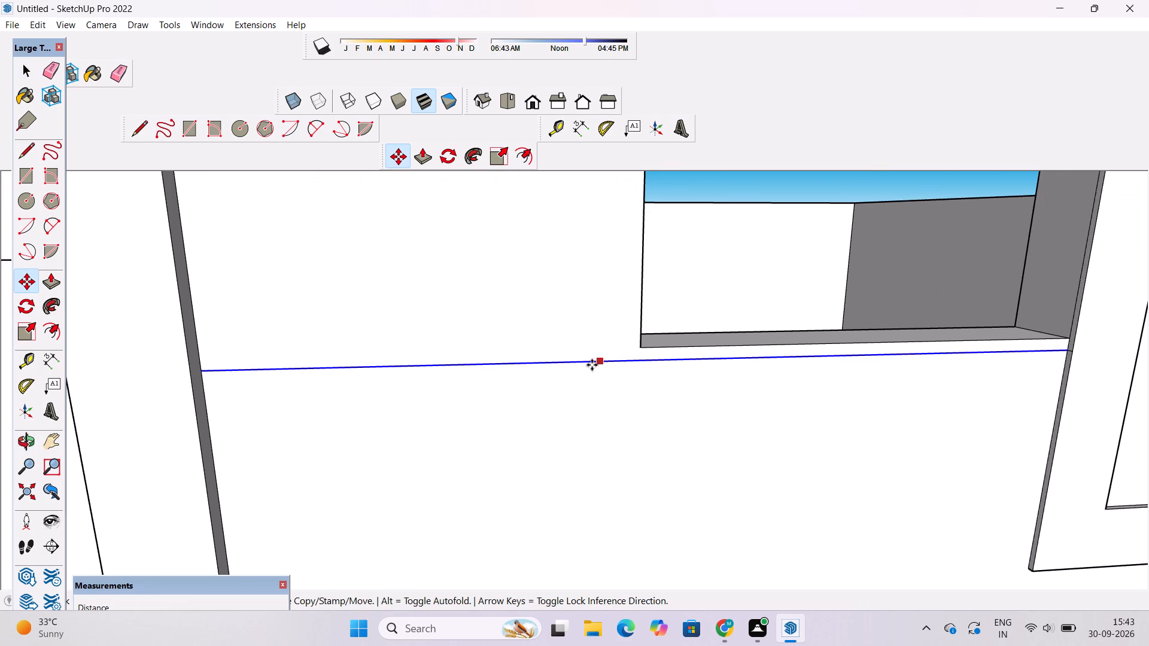
{"action": "left_click", "coordinate": [666, 358]}
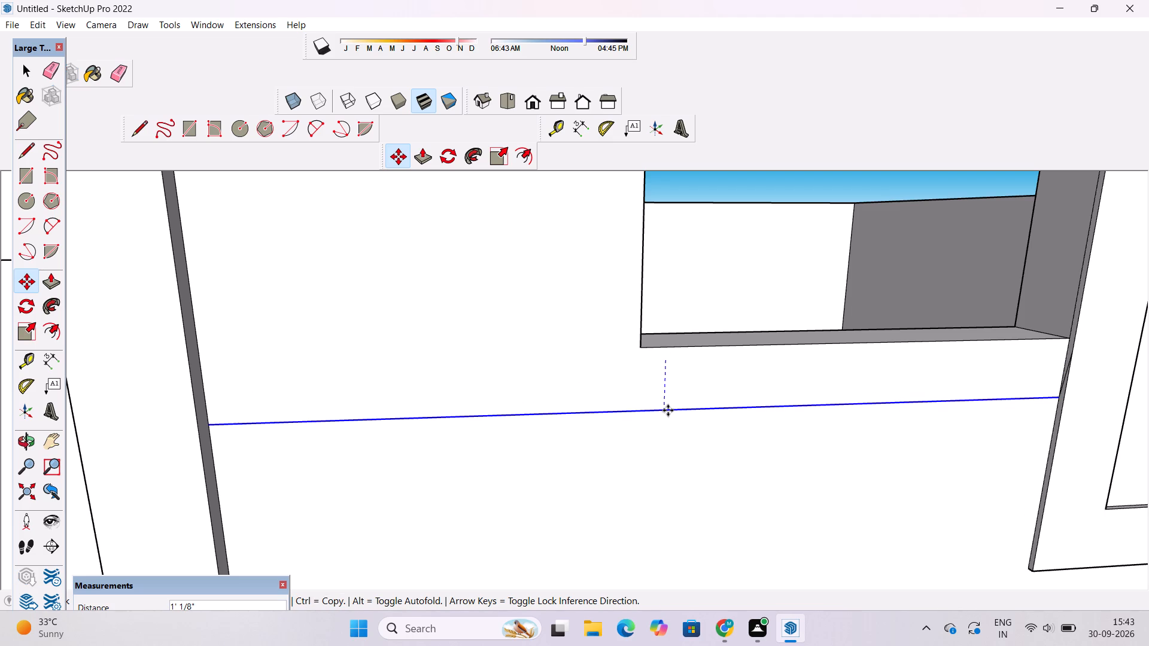
{"action": "type", "text": "6\""}
{"action": "key", "text": "Return"}
{"action": "key", "text": "o"}
{"action": "scroll", "coordinate": [645, 404], "scroll_direction": "down", "scroll_amount": 10}
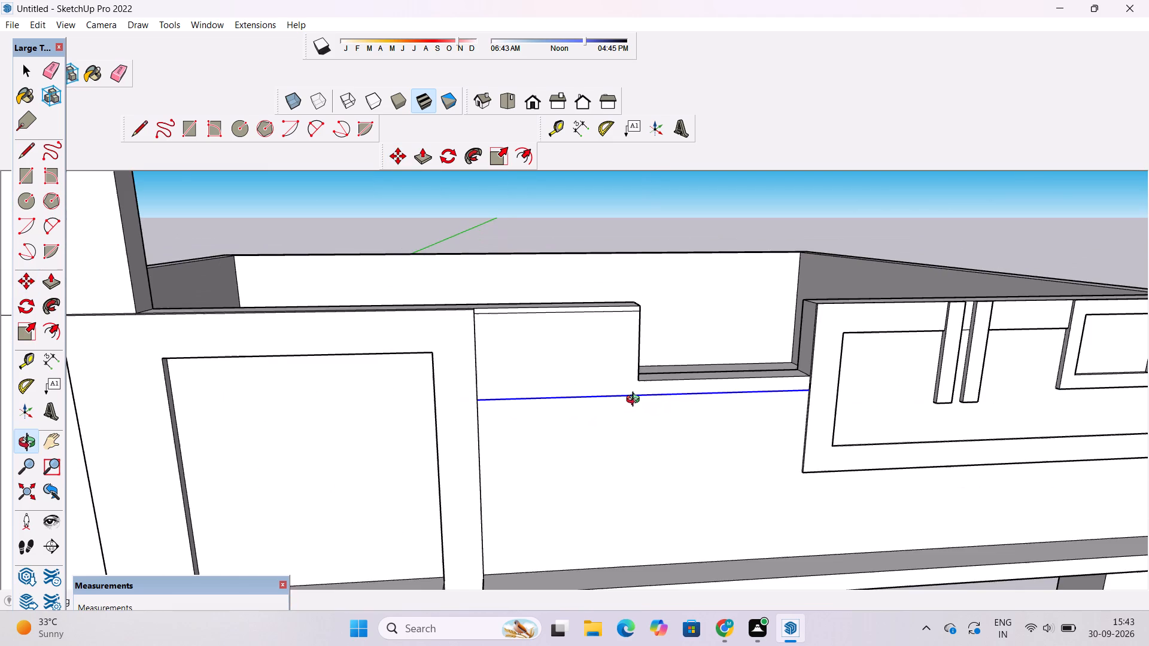
{"action": "scroll", "coordinate": [636, 401], "scroll_direction": "down", "scroll_amount": 1}
{"action": "left_click_drag", "start_coordinate": [636, 401], "coordinate": [606, 345], "text": "shift"}
{"action": "scroll", "coordinate": [603, 346], "scroll_direction": "down", "scroll_amount": 6}
{"action": "left_click_drag", "start_coordinate": [601, 354], "coordinate": [557, 360], "text": "shift"}
{"action": "key", "text": "space"}
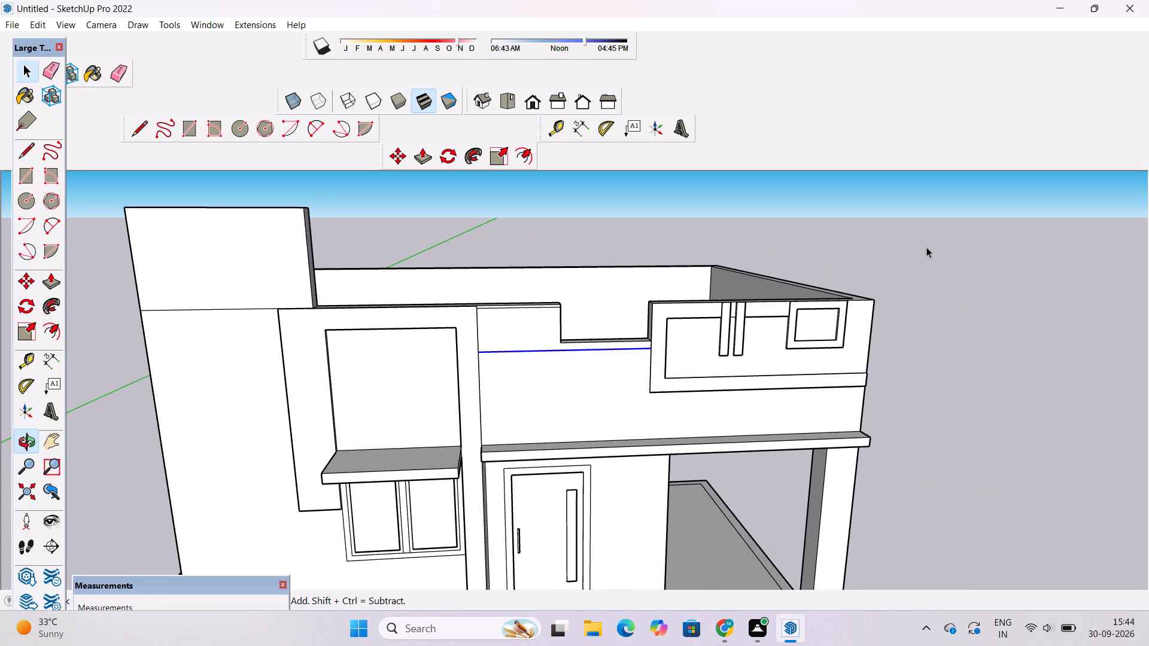
{"action": "left_click", "coordinate": [929, 245]}
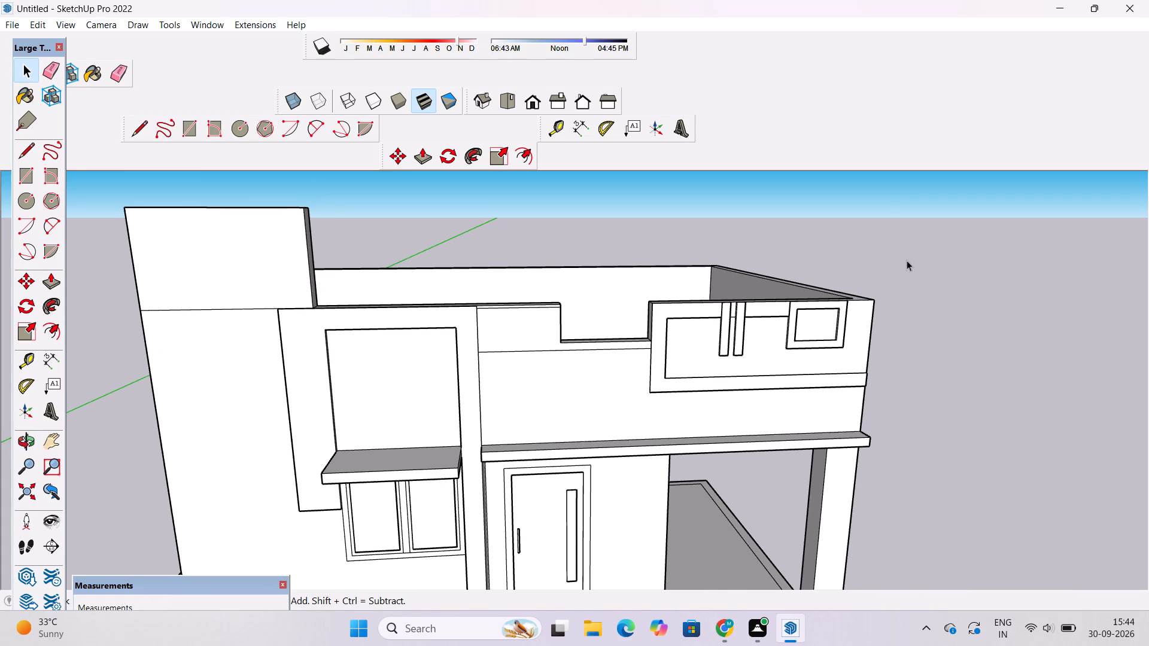
Erase the horizontal line near the top of the parapet's end face beside the front notch.
{"action": "key", "text": "o"}
{"action": "scroll", "coordinate": [484, 328], "scroll_direction": "up", "scroll_amount": 2}
{"action": "left_click_drag", "start_coordinate": [638, 355], "coordinate": [430, 350]}
{"action": "left_click_drag", "start_coordinate": [417, 370], "coordinate": [440, 448]}
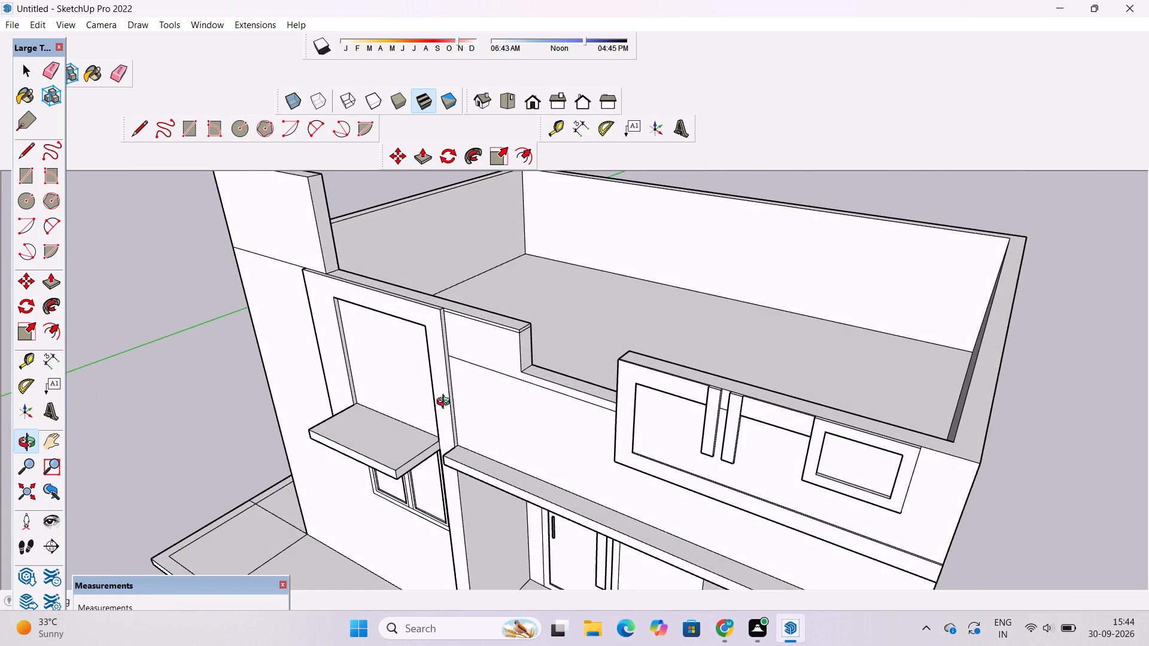
{"action": "scroll", "coordinate": [464, 322], "scroll_direction": "up", "scroll_amount": 5}
{"action": "left_click_drag", "start_coordinate": [426, 355], "coordinate": [626, 398]}
{"action": "scroll", "coordinate": [633, 368], "scroll_direction": "up", "scroll_amount": 2}
{"action": "left_click_drag", "start_coordinate": [686, 349], "coordinate": [428, 336]}
{"action": "scroll", "coordinate": [448, 338], "scroll_direction": "up", "scroll_amount": 3}
{"action": "left_click_drag", "start_coordinate": [473, 355], "coordinate": [643, 380]}
{"action": "scroll", "coordinate": [627, 369], "scroll_direction": "down", "scroll_amount": 5}
{"action": "left_click_drag", "start_coordinate": [624, 365], "coordinate": [455, 380], "text": "shift"}
{"action": "scroll", "coordinate": [631, 382], "scroll_direction": "up", "scroll_amount": 3}
{"action": "left_click_drag", "start_coordinate": [749, 392], "coordinate": [585, 396]}
{"action": "scroll", "coordinate": [513, 372], "scroll_direction": "up", "scroll_amount": 4}
{"action": "left_click_drag", "start_coordinate": [487, 352], "coordinate": [575, 415], "text": "shift"}
{"action": "scroll", "coordinate": [575, 409], "scroll_direction": "down", "scroll_amount": 3}
{"action": "key", "text": "e"}
{"action": "scroll", "coordinate": [548, 373], "scroll_direction": "up", "scroll_amount": 2}
{"action": "left_click_drag", "start_coordinate": [544, 355], "coordinate": [545, 365]}
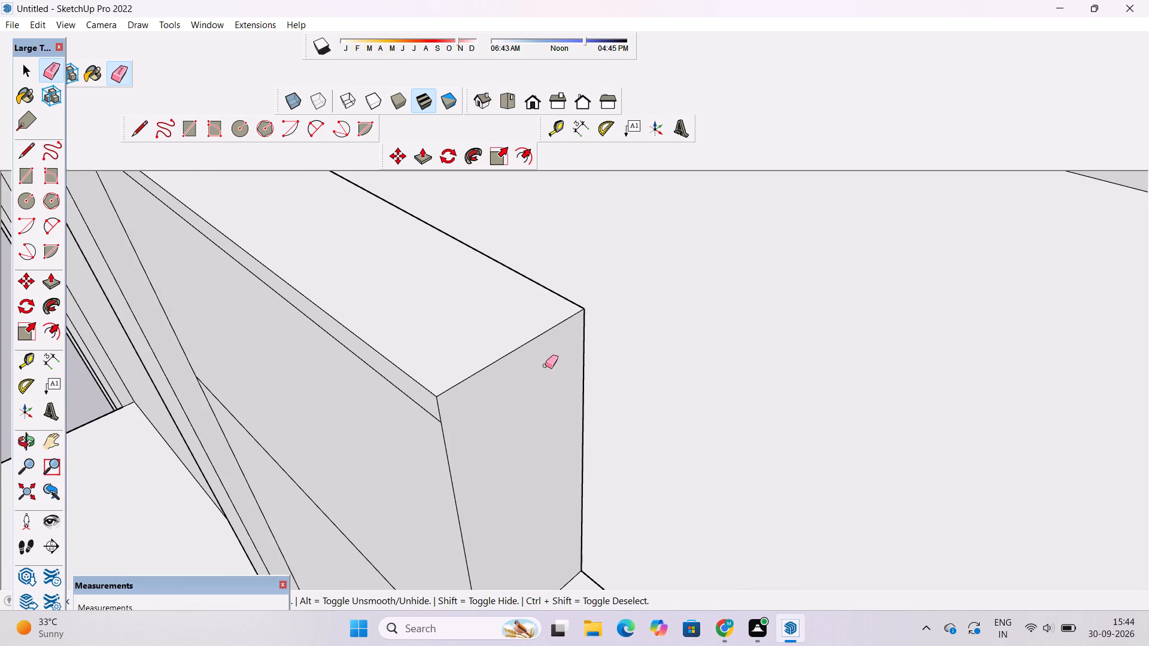
Push/pull the thin strip along the top of the middle front parapet, beside the notch, outward by 3".
{"action": "key", "text": "o"}
{"action": "scroll", "coordinate": [545, 365], "scroll_direction": "down", "scroll_amount": 5}
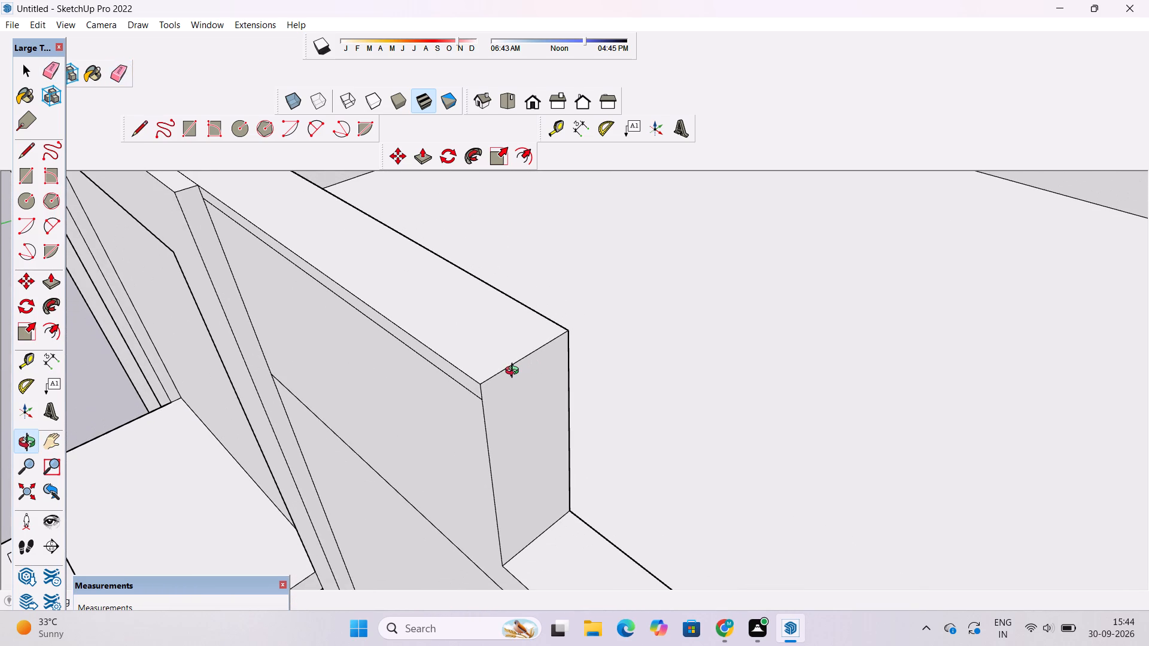
{"action": "left_click_drag", "start_coordinate": [467, 386], "coordinate": [628, 429], "text": "shift"}
{"action": "left_click_drag", "start_coordinate": [558, 418], "coordinate": [561, 458]}
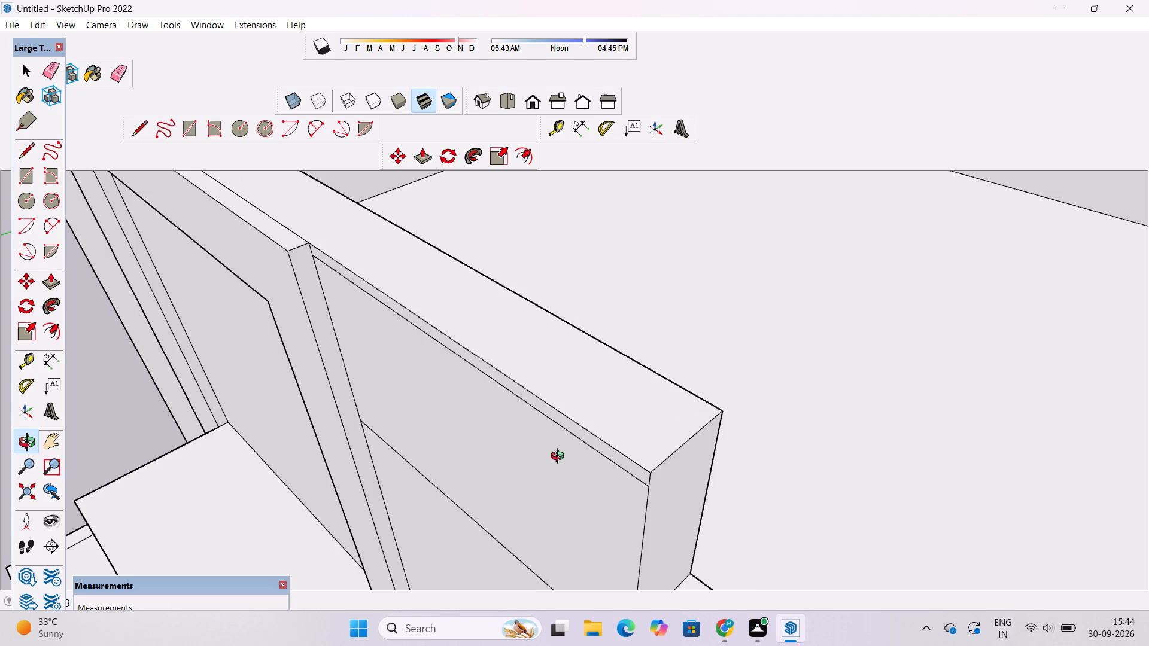
{"action": "key", "text": "p"}
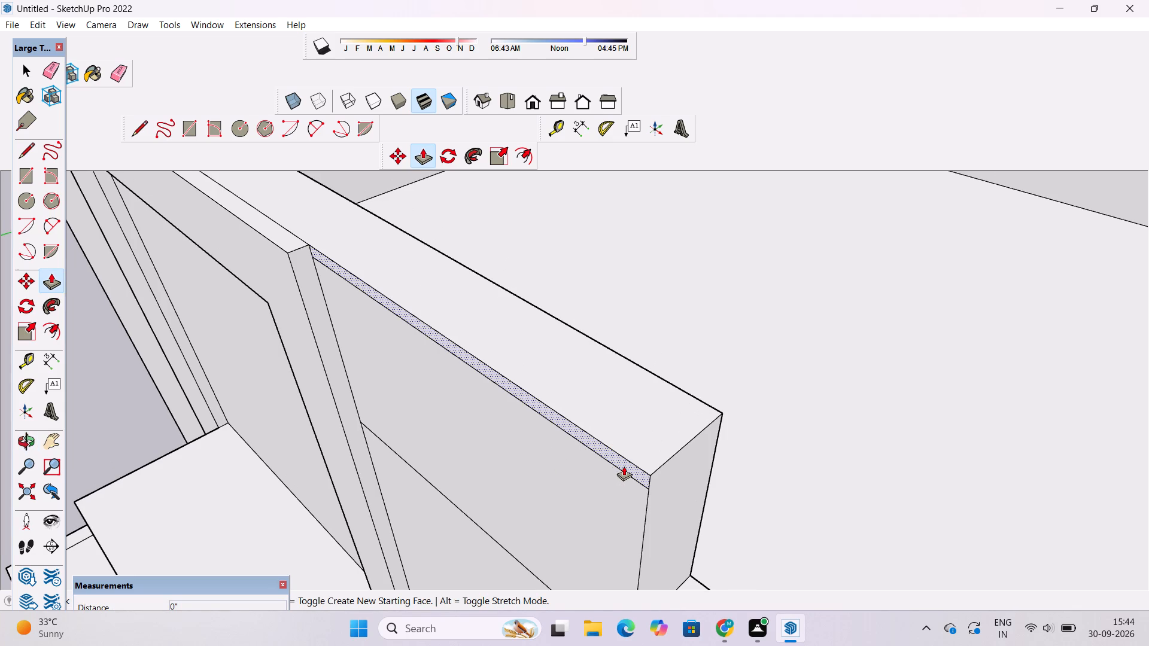
{"action": "left_click", "coordinate": [624, 466]}
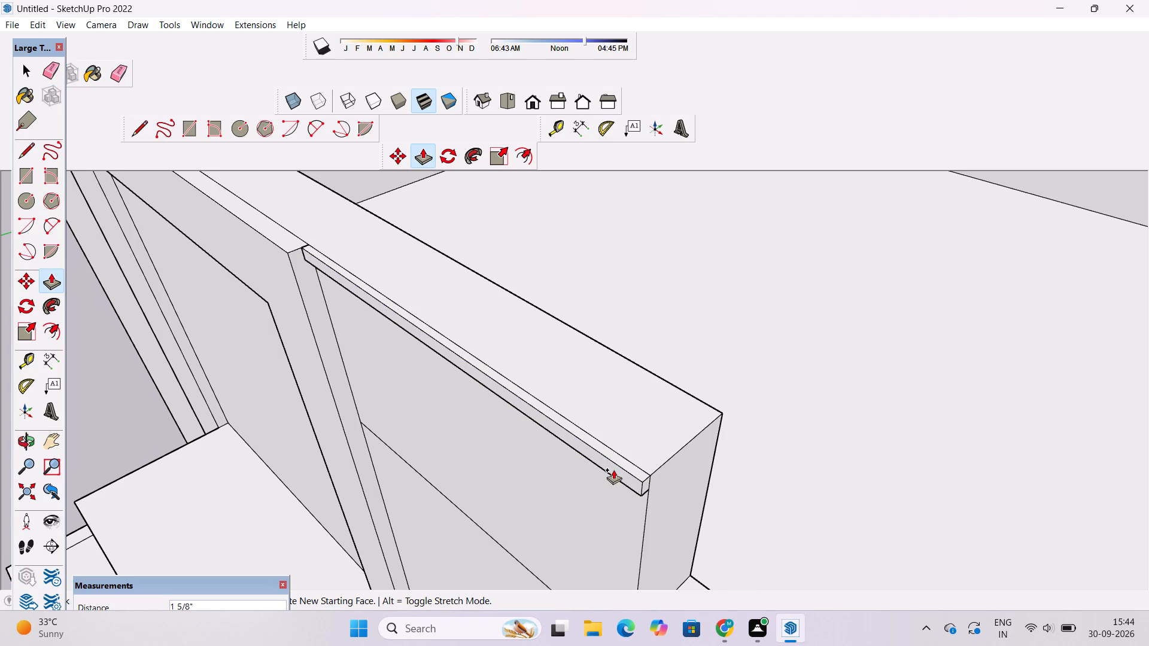
{"action": "type", "text": "3\""}
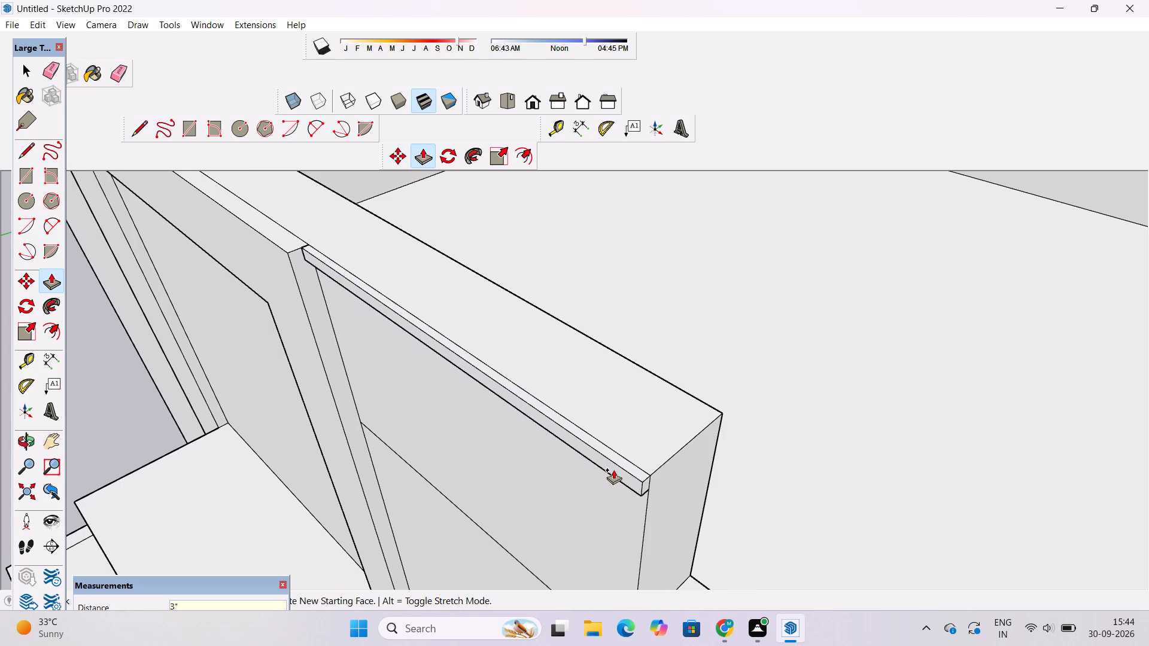
{"action": "key", "text": "Return"}
Examine the projecting parapet strip and both sides of the notch close up and from above the roof.
{"action": "key", "text": "o"}
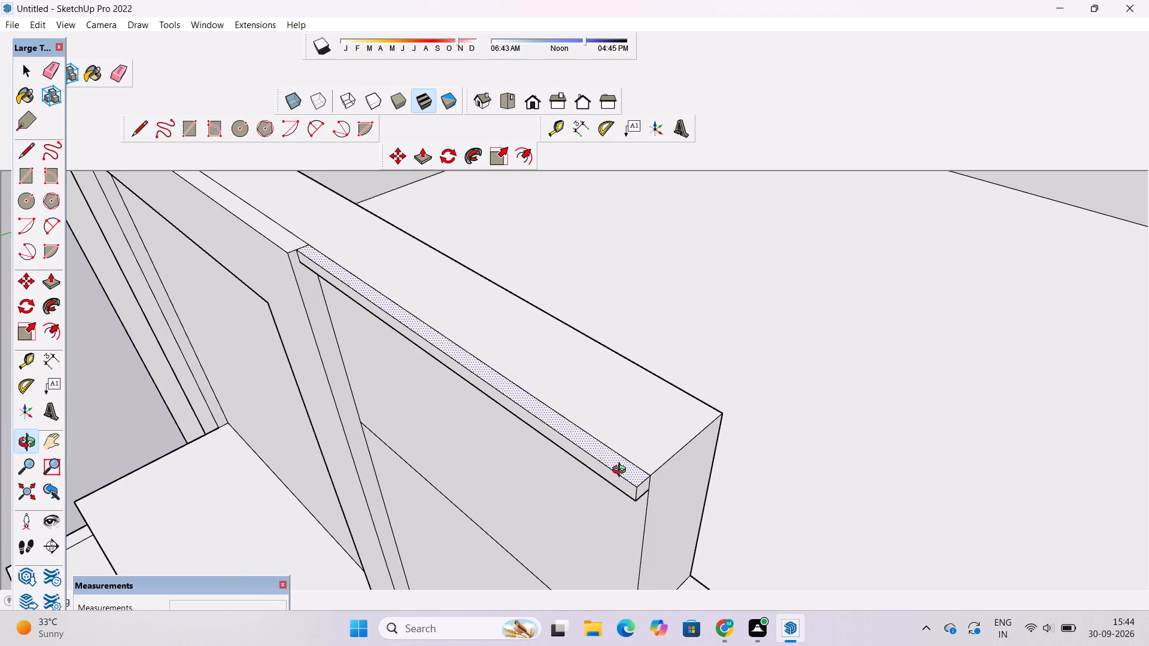
{"action": "scroll", "coordinate": [615, 467], "scroll_direction": "down", "scroll_amount": 10}
{"action": "scroll", "coordinate": [574, 375], "scroll_direction": "down", "scroll_amount": 4}
{"action": "left_click_drag", "start_coordinate": [478, 425], "coordinate": [716, 469]}
{"action": "scroll", "coordinate": [704, 390], "scroll_direction": "up", "scroll_amount": 11}
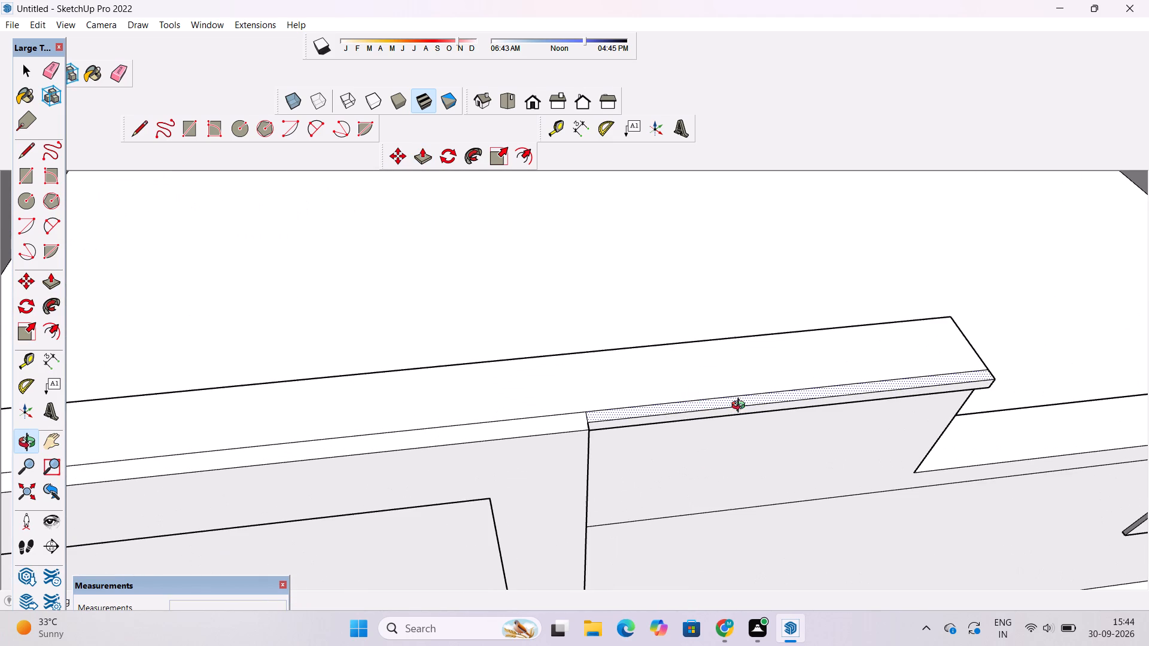
{"action": "left_click_drag", "start_coordinate": [764, 405], "coordinate": [616, 409], "text": "shift"}
{"action": "left_click_drag", "start_coordinate": [628, 454], "coordinate": [591, 336]}
{"action": "scroll", "coordinate": [581, 336], "scroll_direction": "down", "scroll_amount": 6}
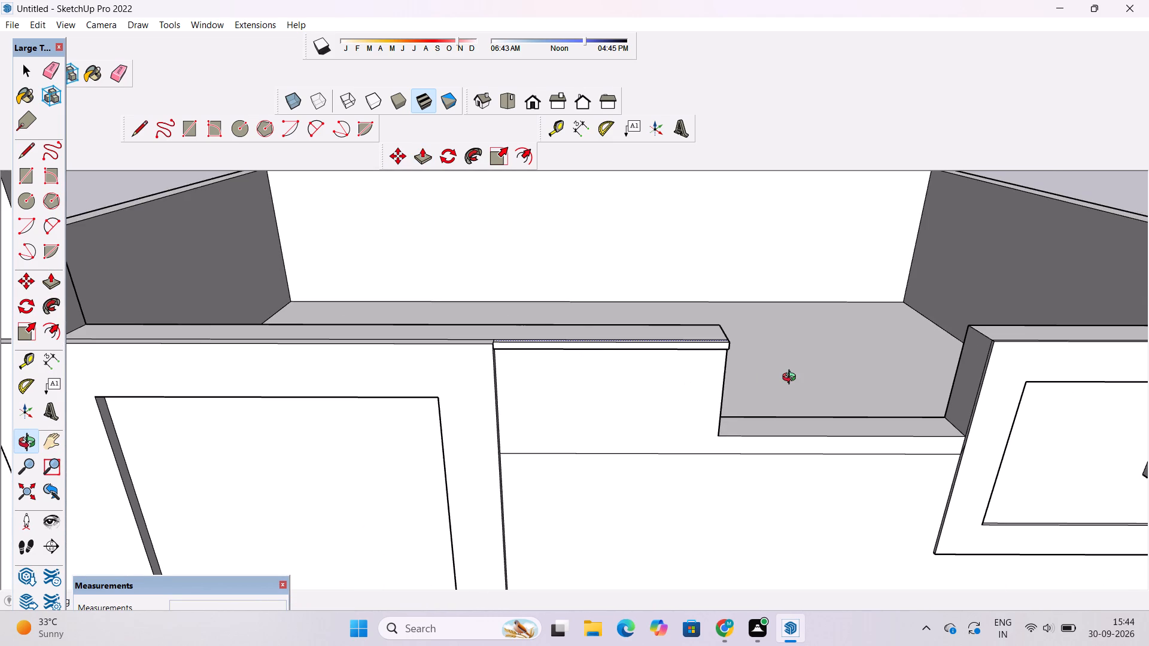
{"action": "scroll", "coordinate": [758, 371], "scroll_direction": "up", "scroll_amount": 3}
{"action": "left_click_drag", "start_coordinate": [693, 394], "coordinate": [586, 388]}
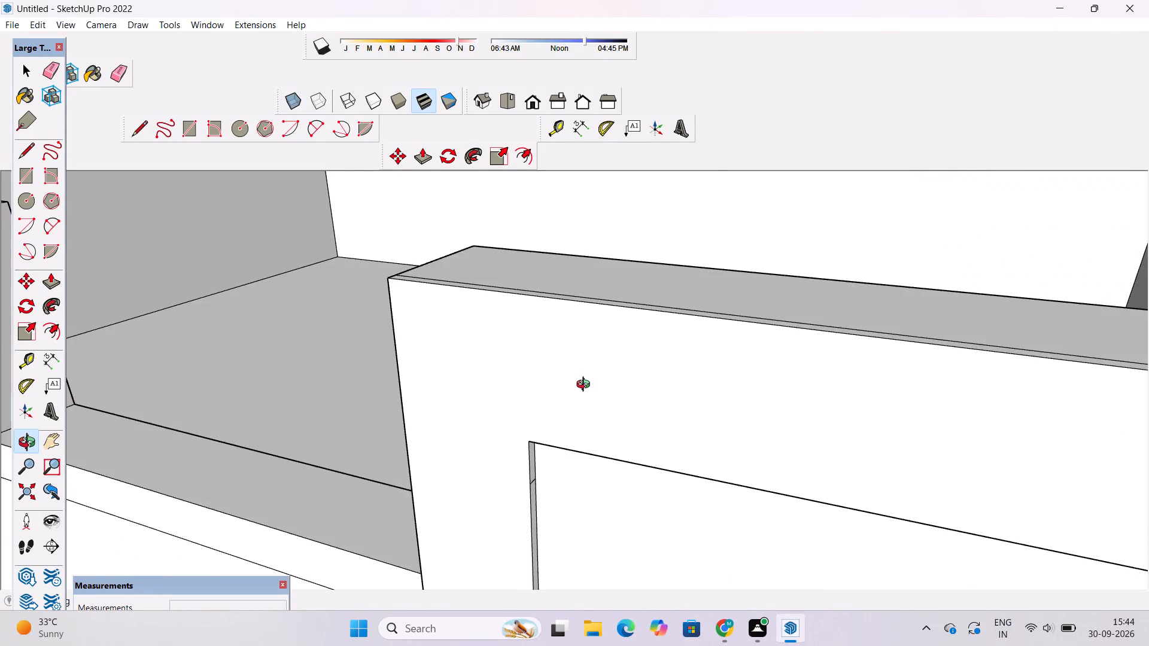
{"action": "scroll", "coordinate": [586, 386], "scroll_direction": "down", "scroll_amount": 5}
{"action": "left_click_drag", "start_coordinate": [520, 371], "coordinate": [657, 438], "text": "shift"}
{"action": "scroll", "coordinate": [631, 399], "scroll_direction": "up", "scroll_amount": 3}
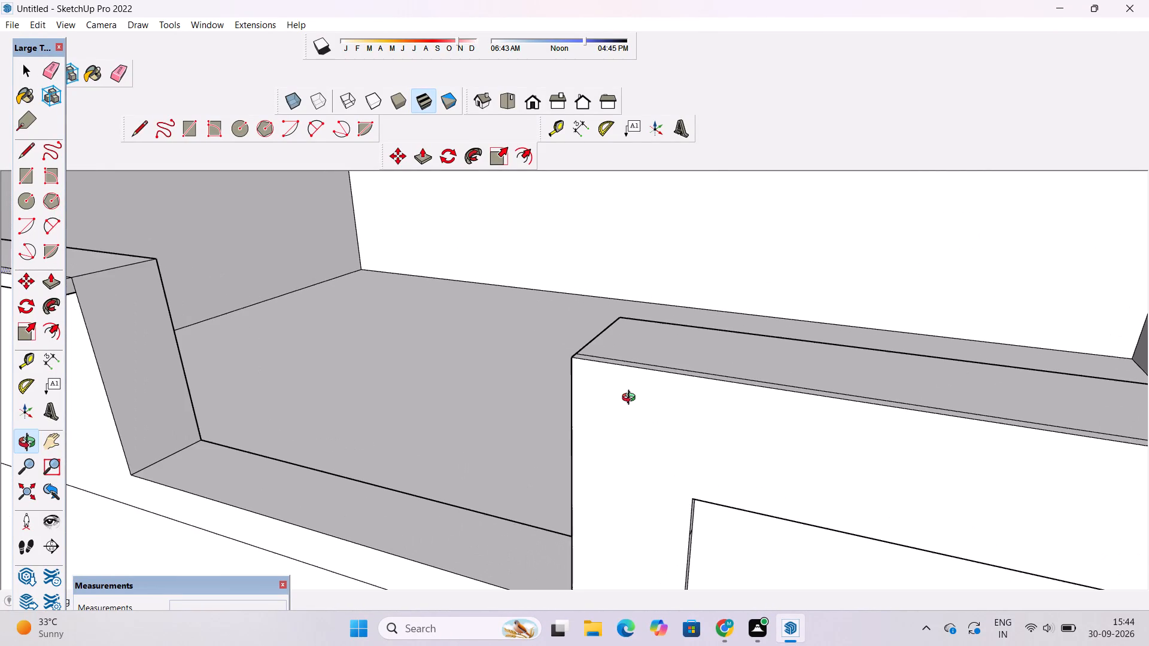
{"action": "scroll", "coordinate": [487, 392], "scroll_direction": "down", "scroll_amount": 7}
{"action": "left_click_drag", "start_coordinate": [365, 429], "coordinate": [540, 453]}
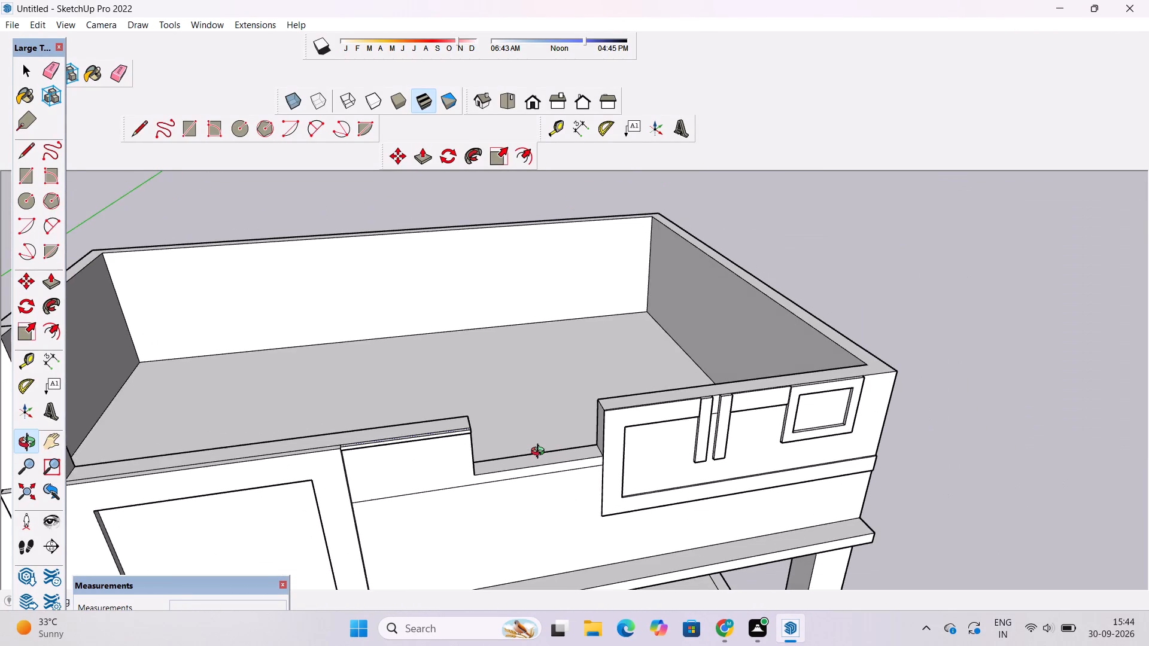
{"action": "scroll", "coordinate": [540, 453], "scroll_direction": "down", "scroll_amount": 1}
{"action": "left_click_drag", "start_coordinate": [539, 454], "coordinate": [573, 448], "text": "shift"}
{"action": "scroll", "coordinate": [573, 446], "scroll_direction": "up", "scroll_amount": 2}
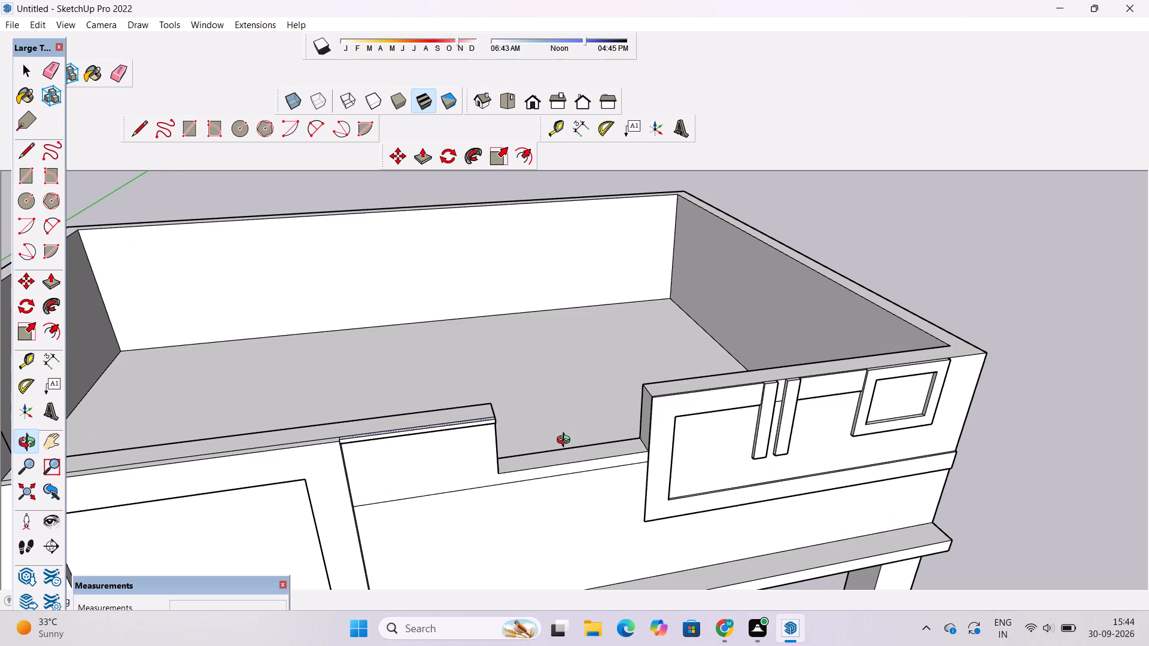
{"action": "scroll", "coordinate": [566, 441], "scroll_direction": "down", "scroll_amount": 1}
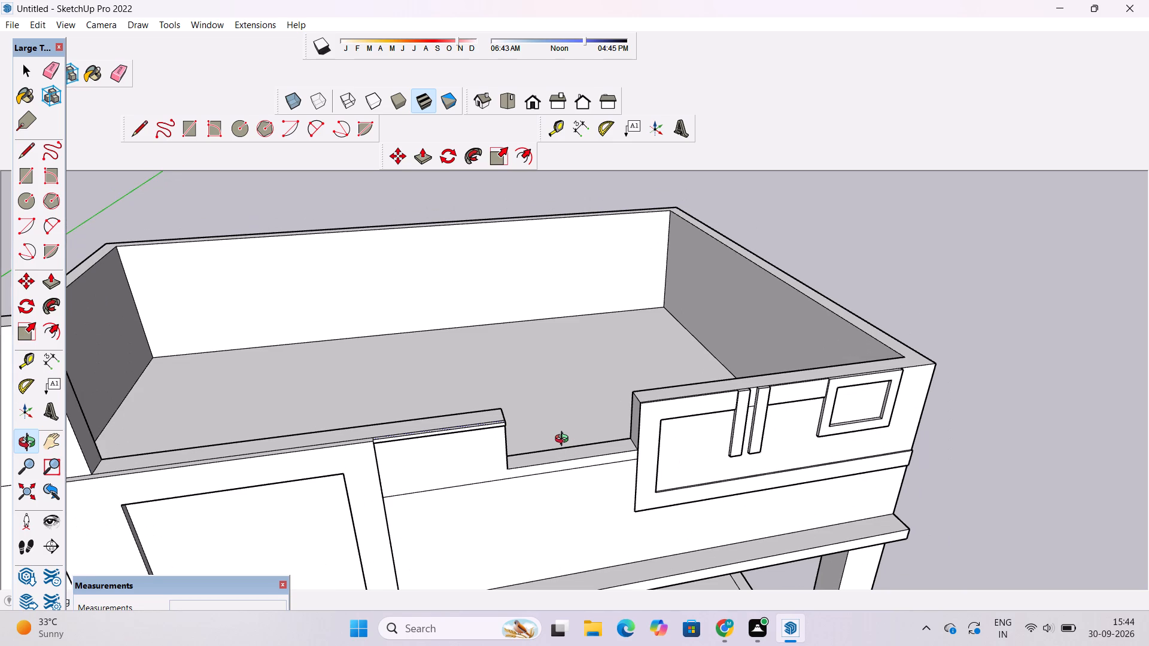
{"action": "scroll", "coordinate": [564, 440], "scroll_direction": "down", "scroll_amount": 2}
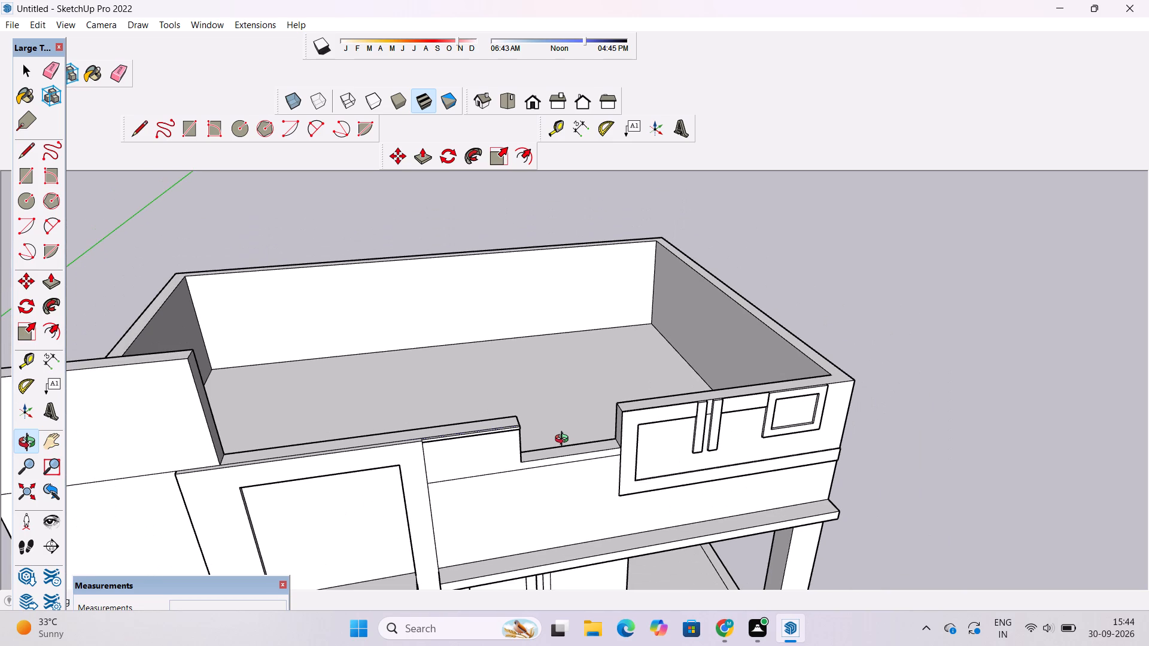
{"action": "left_click_drag", "start_coordinate": [564, 442], "coordinate": [580, 391], "text": "shift"}
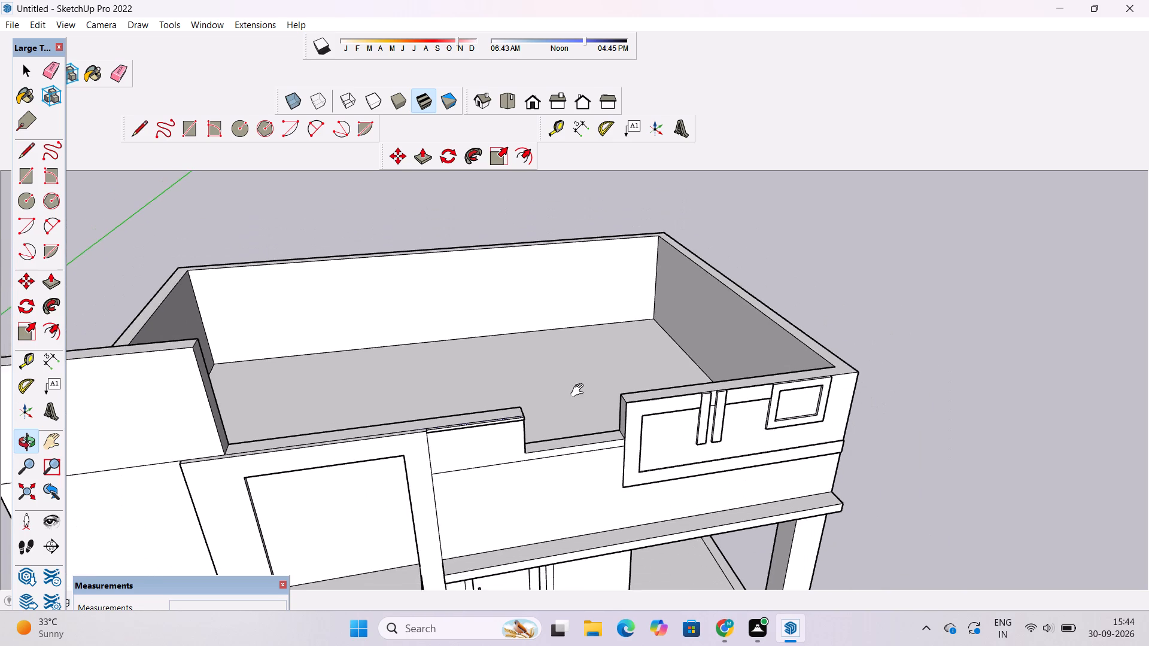
{"action": "left_click_drag", "start_coordinate": [580, 391], "coordinate": [585, 360], "text": "shift"}
{"action": "scroll", "coordinate": [585, 360], "scroll_direction": "down", "scroll_amount": 4}
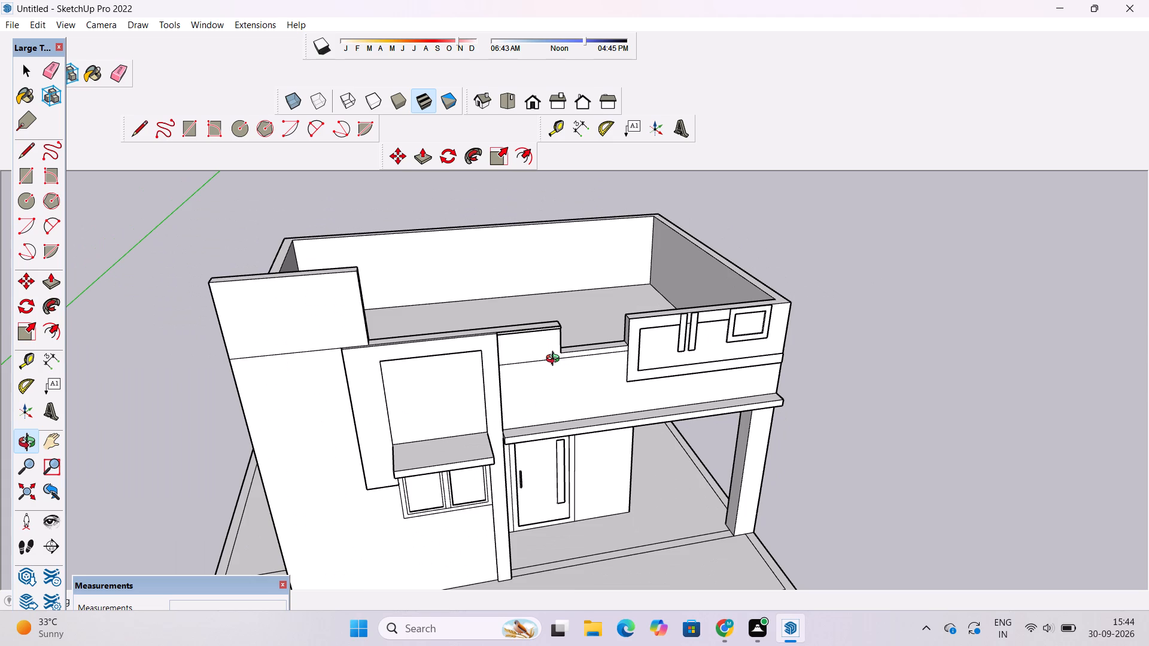
Erase the horizontal line across the front face of the tall corner block at roof parapet level.
{"action": "left_click_drag", "start_coordinate": [567, 345], "coordinate": [825, 408], "text": "shift"}
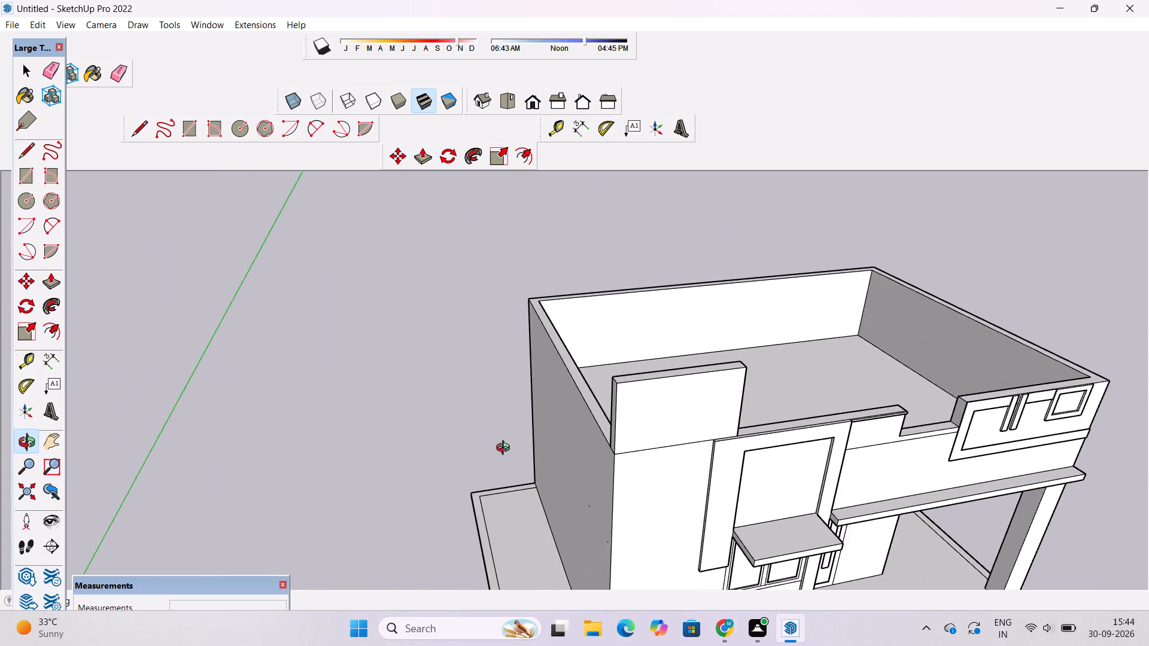
{"action": "scroll", "coordinate": [506, 449], "scroll_direction": "up", "scroll_amount": 3}
{"action": "left_click_drag", "start_coordinate": [725, 468], "coordinate": [598, 421], "text": "shift"}
{"action": "scroll", "coordinate": [587, 419], "scroll_direction": "up", "scroll_amount": 3}
{"action": "key", "text": "e"}
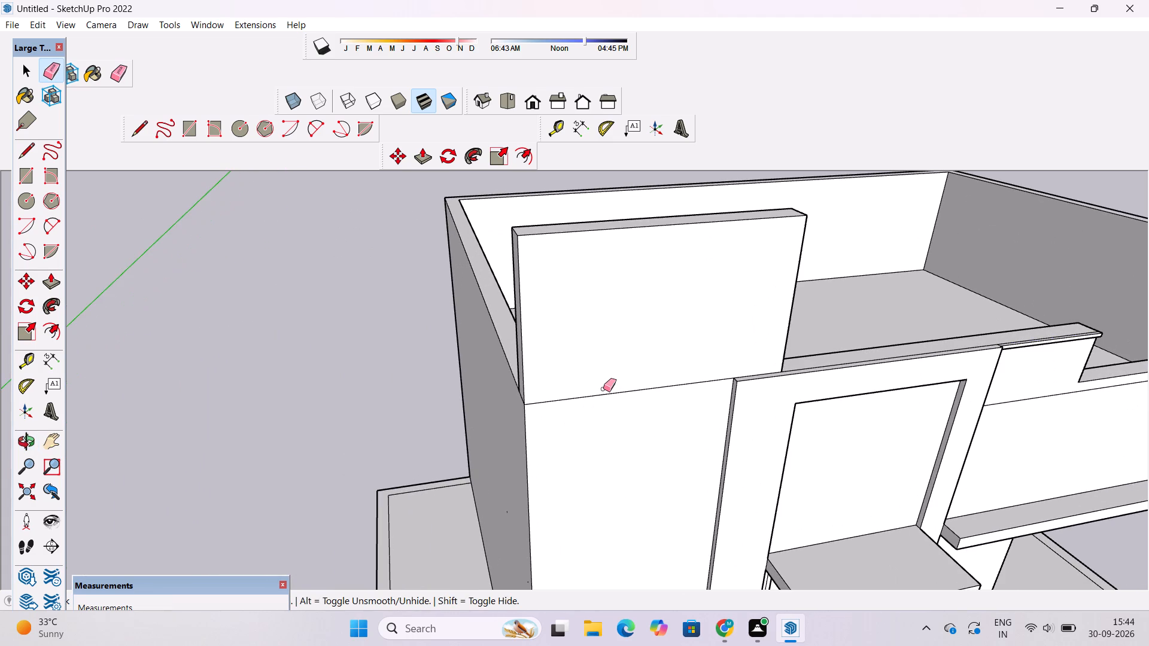
{"action": "left_click_drag", "start_coordinate": [603, 388], "coordinate": [603, 406]}
Erase the short line across the front parapet's inner face and the line beneath the tall block's raised inner face.
{"action": "key", "text": "o"}
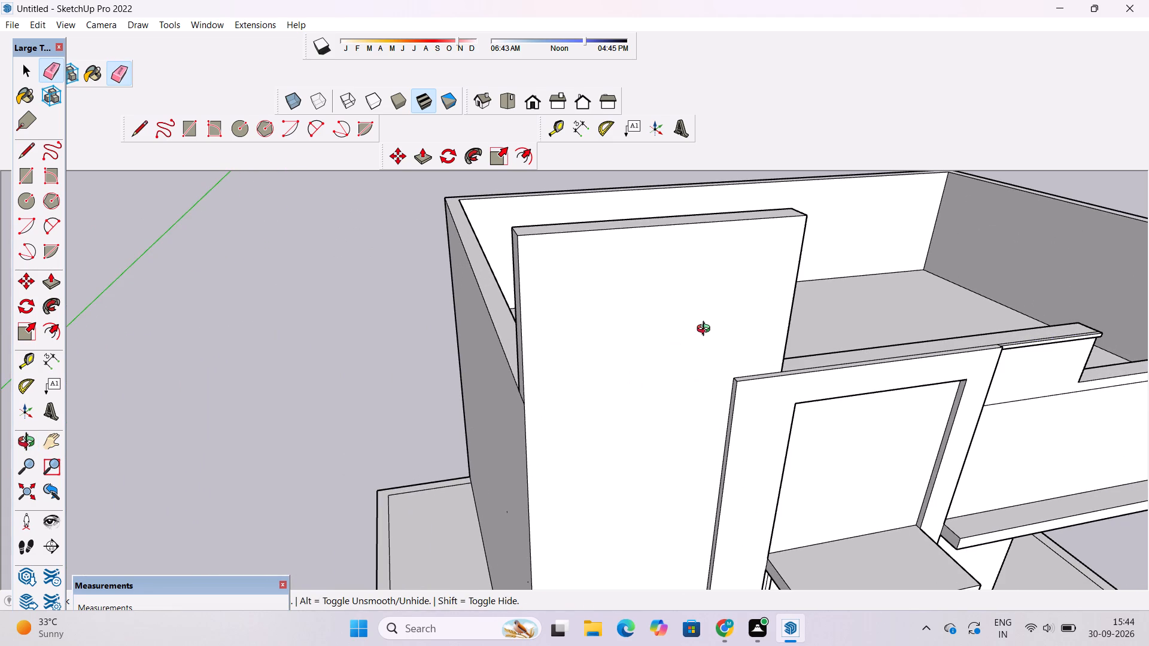
{"action": "scroll", "coordinate": [704, 334], "scroll_direction": "down", "scroll_amount": 4}
{"action": "left_click_drag", "start_coordinate": [946, 319], "coordinate": [364, 403]}
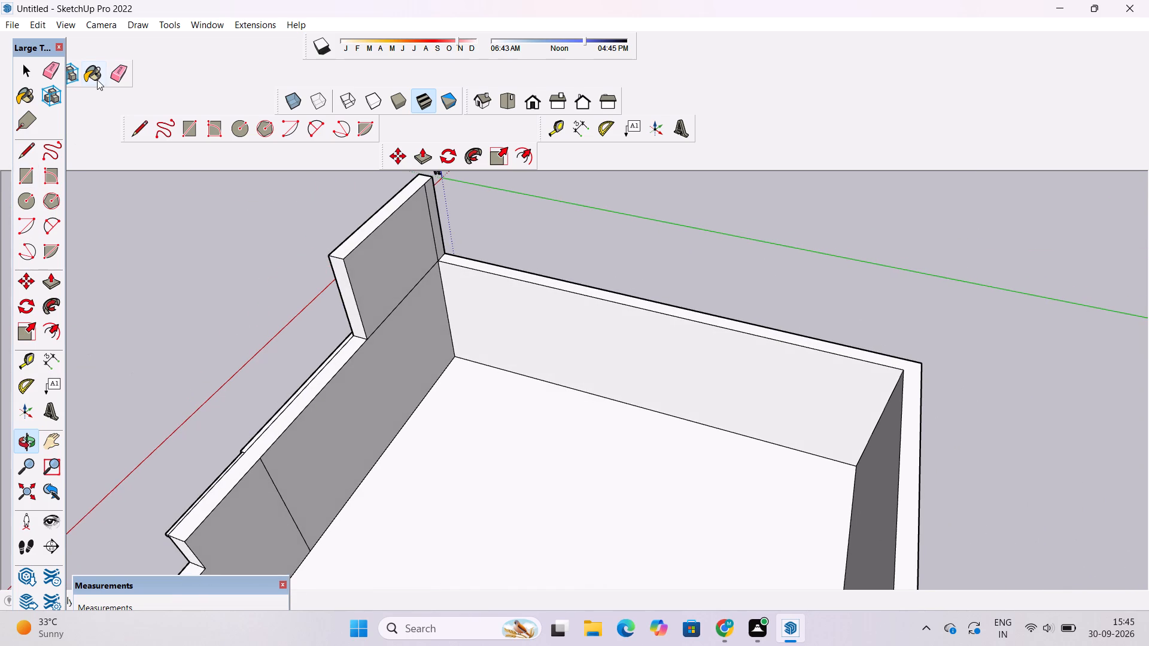
{"action": "left_click", "coordinate": [118, 74]}
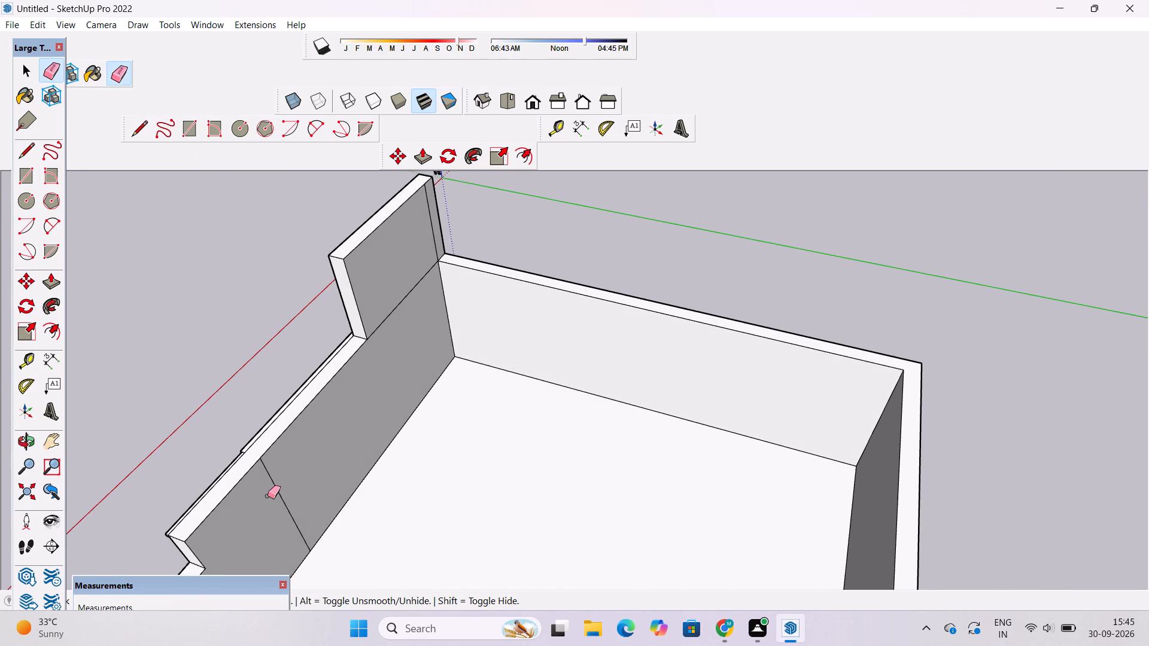
{"action": "scroll", "coordinate": [267, 496], "scroll_direction": "up", "scroll_amount": 1}
{"action": "left_click_drag", "start_coordinate": [288, 485], "coordinate": [276, 499]}
{"action": "left_click_drag", "start_coordinate": [391, 292], "coordinate": [400, 310]}
Examine the whole building from the front, sides and above, including the porch, base slab and roof parapet.
{"action": "left_click", "coordinate": [31, 438]}
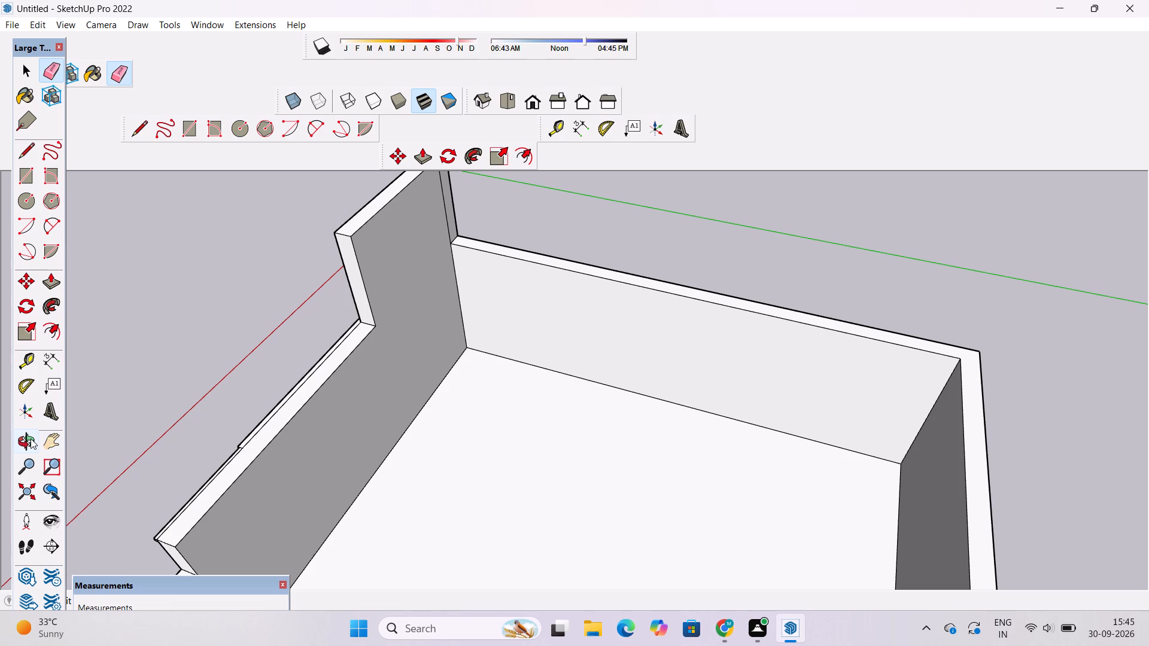
{"action": "scroll", "coordinate": [184, 348], "scroll_direction": "down", "scroll_amount": 5}
{"action": "left_click_drag", "start_coordinate": [185, 348], "coordinate": [492, 237]}
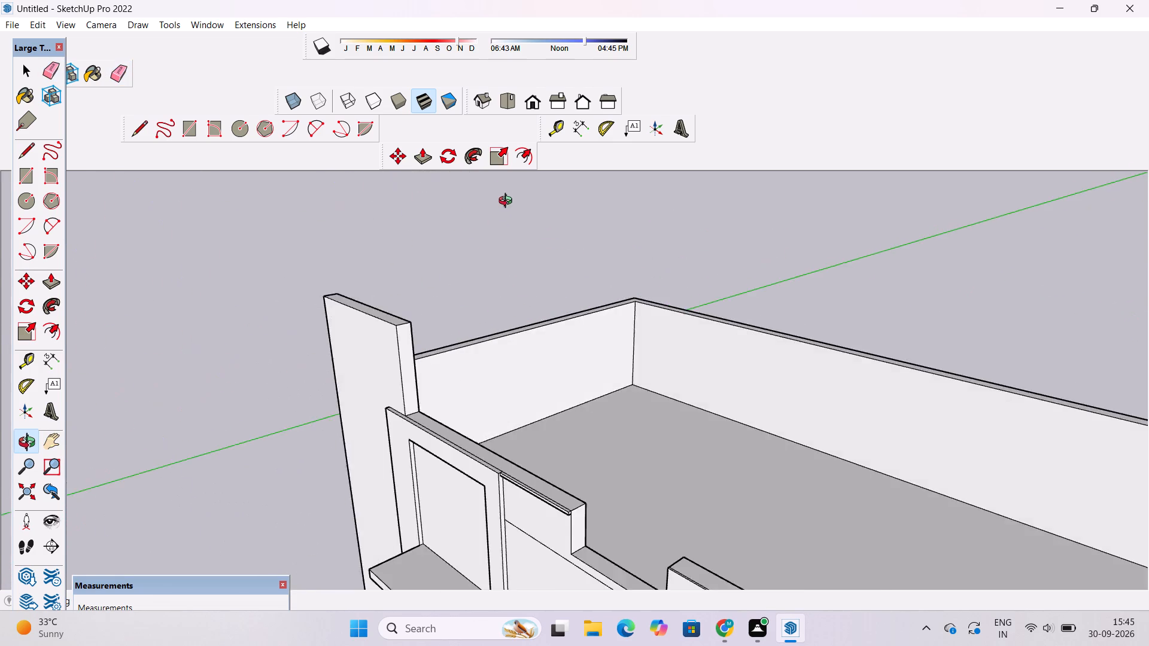
{"action": "scroll", "coordinate": [508, 202], "scroll_direction": "down", "scroll_amount": 7}
{"action": "left_click_drag", "start_coordinate": [531, 368], "coordinate": [877, 252]}
{"action": "scroll", "coordinate": [624, 329], "scroll_direction": "up", "scroll_amount": 3}
{"action": "left_click_drag", "start_coordinate": [655, 328], "coordinate": [581, 323]}
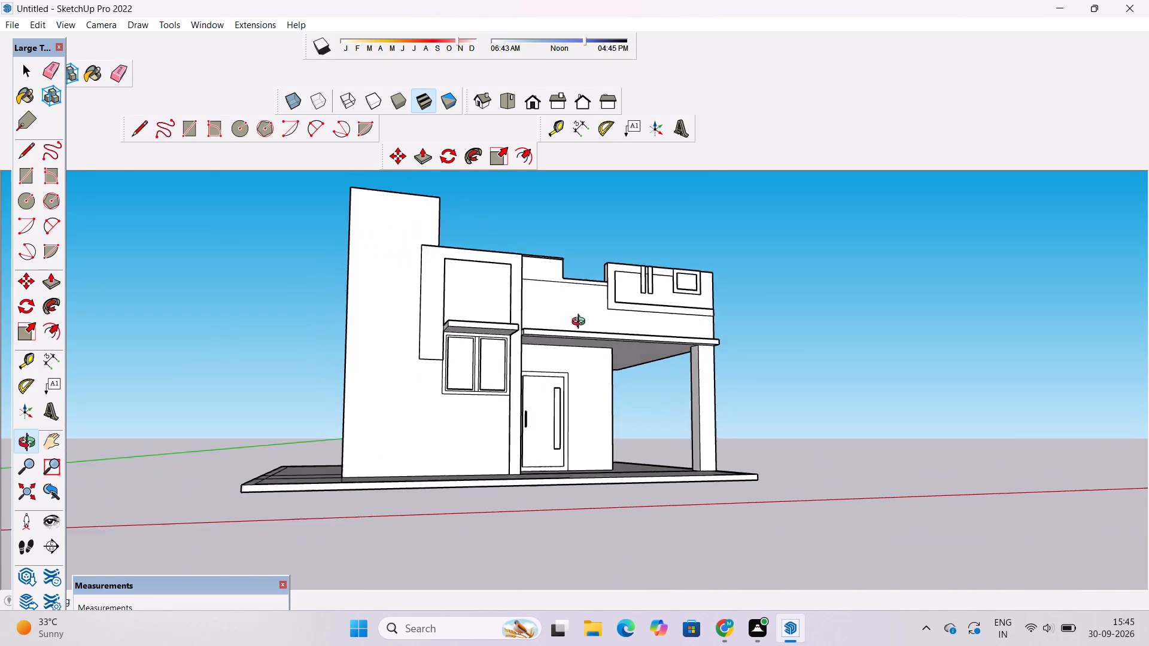
{"action": "left_click_drag", "start_coordinate": [581, 323], "coordinate": [507, 327]}
{"action": "left_click_drag", "start_coordinate": [566, 334], "coordinate": [448, 265], "text": "shift"}
{"action": "left_click_drag", "start_coordinate": [482, 294], "coordinate": [501, 388]}
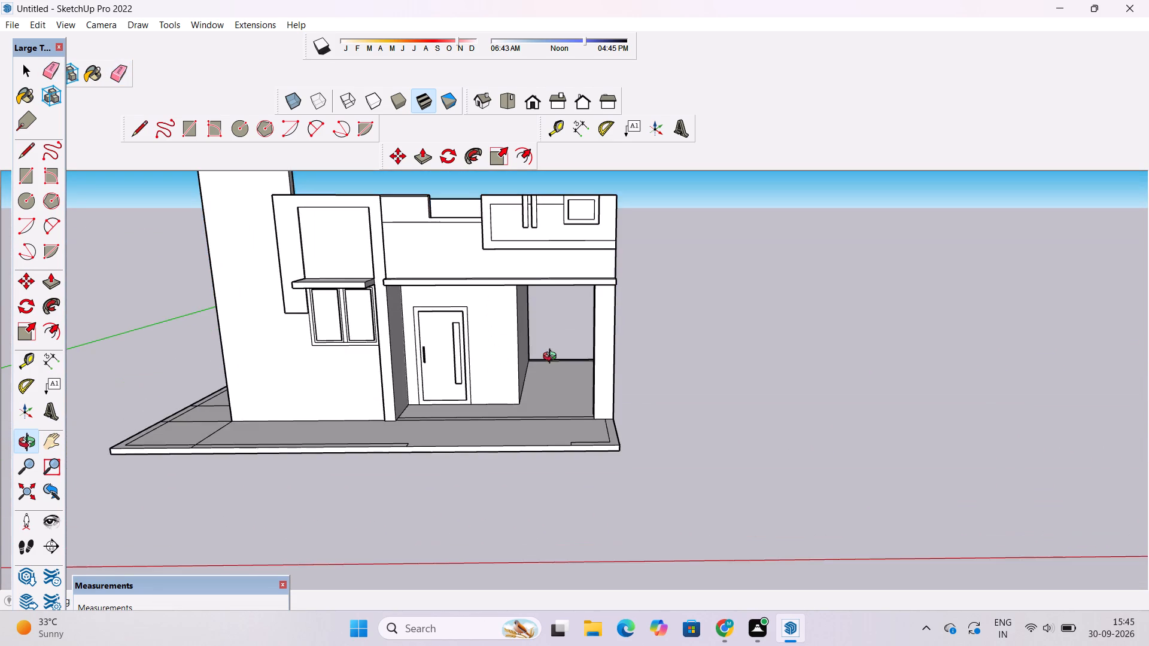
{"action": "scroll", "coordinate": [552, 358], "scroll_direction": "up", "scroll_amount": 2}
{"action": "left_click_drag", "start_coordinate": [633, 345], "coordinate": [530, 341]}
{"action": "scroll", "coordinate": [528, 339], "scroll_direction": "down", "scroll_amount": 3}
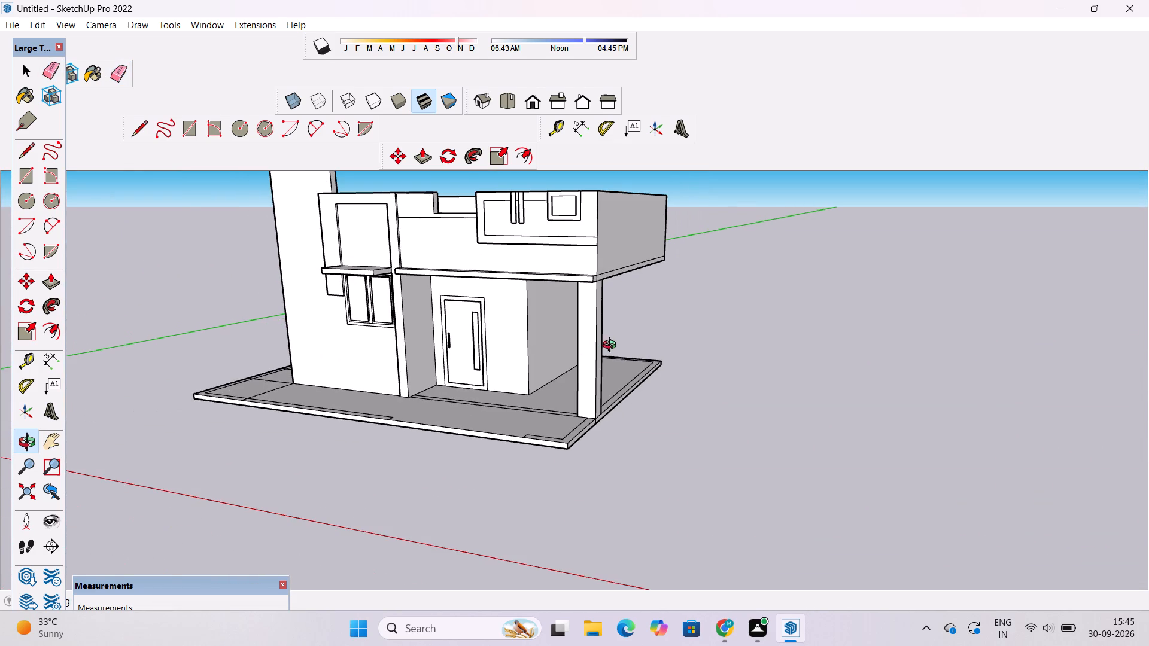
{"action": "left_click_drag", "start_coordinate": [612, 346], "coordinate": [585, 371], "text": "shift"}
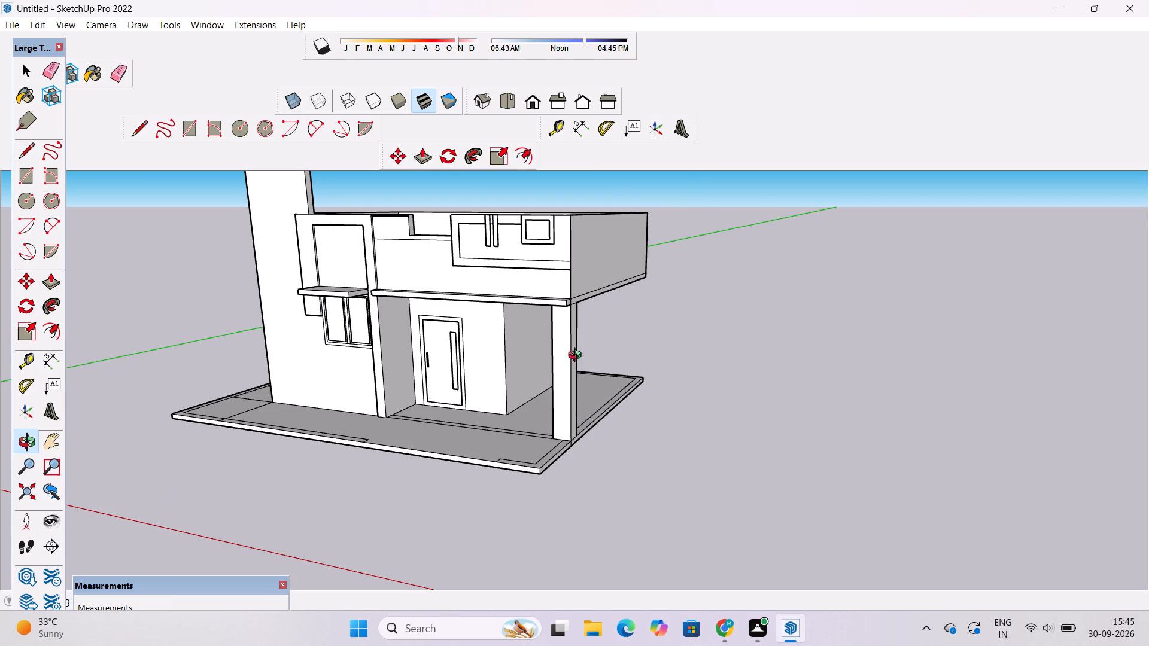
{"action": "left_click_drag", "start_coordinate": [670, 373], "coordinate": [406, 361]}
{"action": "left_click_drag", "start_coordinate": [537, 361], "coordinate": [473, 324], "text": "shift"}
{"action": "left_click_drag", "start_coordinate": [607, 330], "coordinate": [411, 413]}
{"action": "left_click_drag", "start_coordinate": [531, 432], "coordinate": [534, 368], "text": "shift"}
{"action": "left_click_drag", "start_coordinate": [531, 379], "coordinate": [653, 377]}
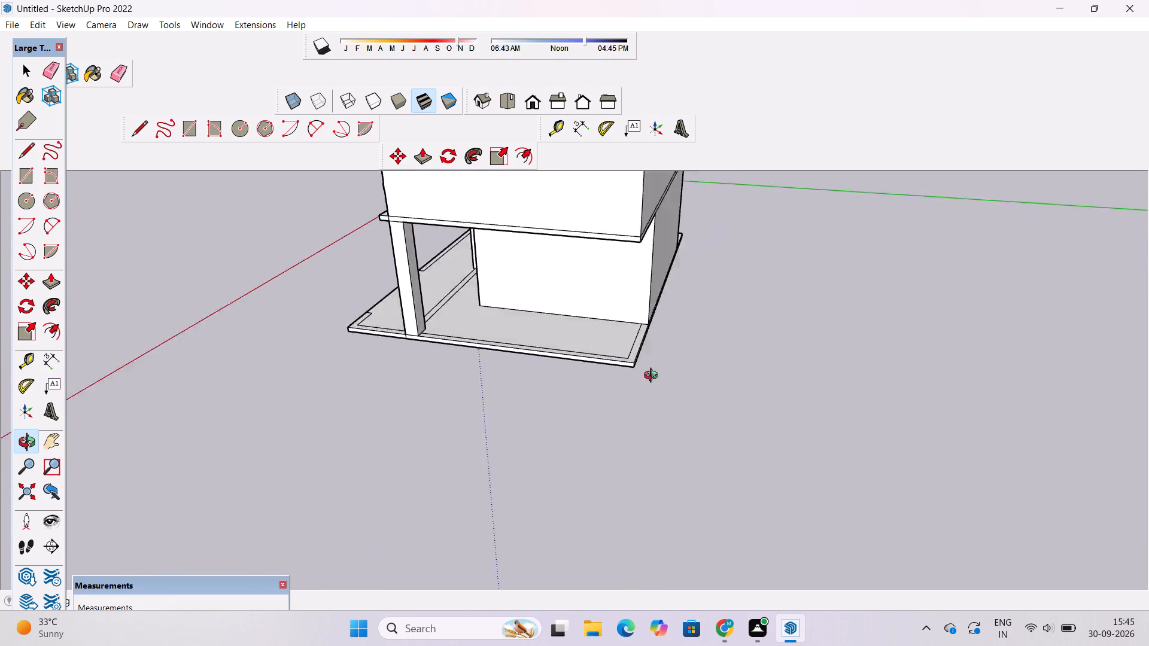
{"action": "left_click_drag", "start_coordinate": [653, 377], "coordinate": [707, 368]}
{"action": "left_click_drag", "start_coordinate": [700, 351], "coordinate": [661, 441], "text": "shift"}
{"action": "left_click_drag", "start_coordinate": [654, 432], "coordinate": [639, 354]}
{"action": "left_click_drag", "start_coordinate": [565, 460], "coordinate": [580, 331], "text": "shift"}
{"action": "scroll", "coordinate": [580, 331], "scroll_direction": "down", "scroll_amount": 5}
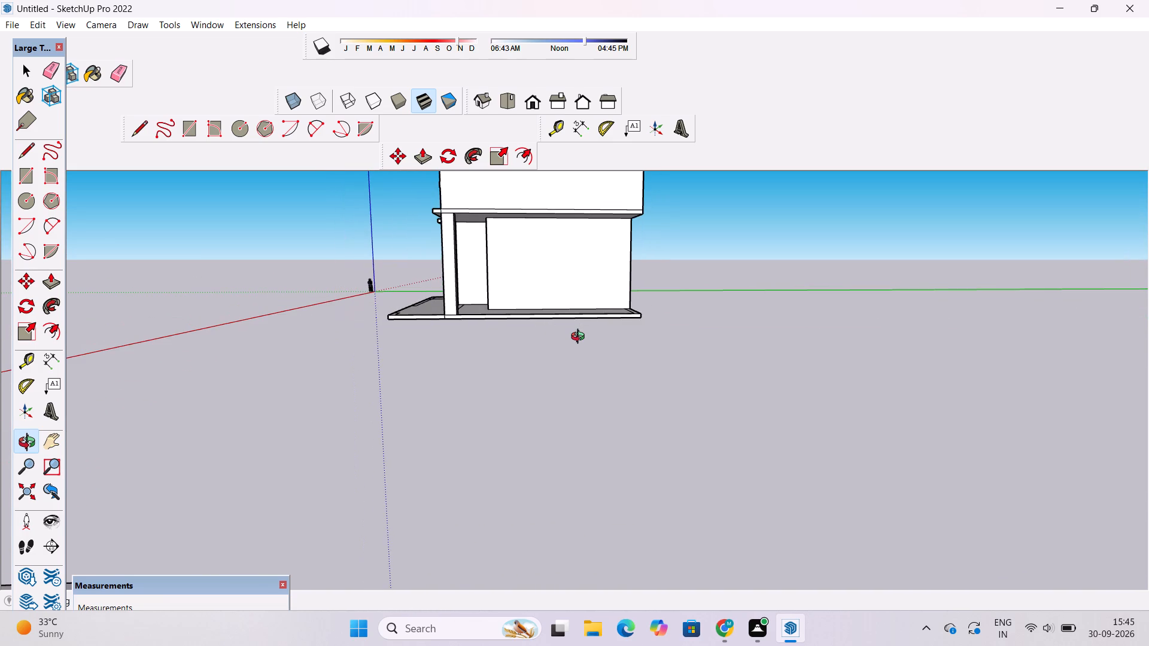
{"action": "left_click_drag", "start_coordinate": [580, 339], "coordinate": [936, 465]}
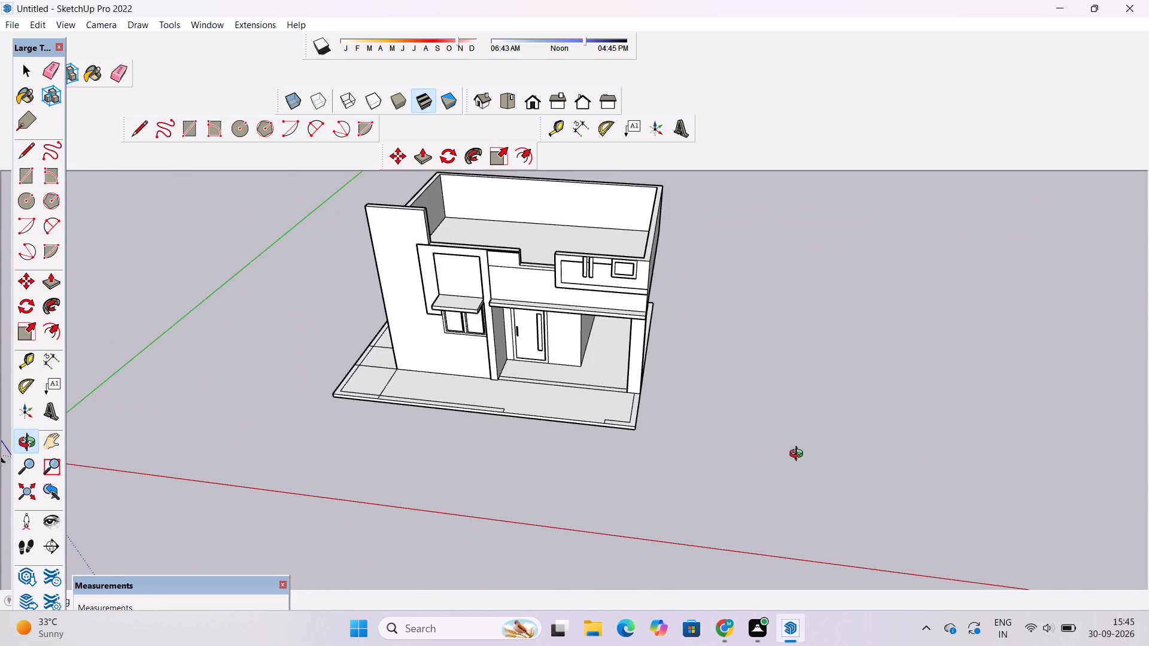
{"action": "left_click_drag", "start_coordinate": [690, 440], "coordinate": [525, 438], "text": "shift"}
{"action": "left_click_drag", "start_coordinate": [522, 440], "coordinate": [576, 368]}
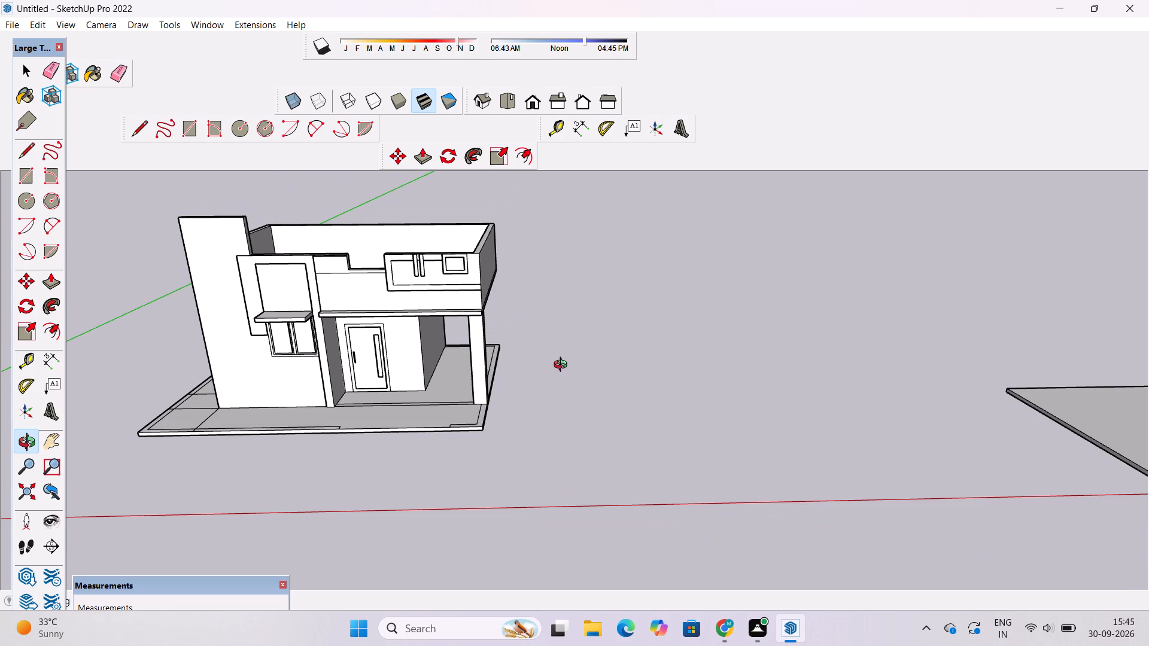
{"action": "scroll", "coordinate": [563, 366], "scroll_direction": "up", "scroll_amount": 1}
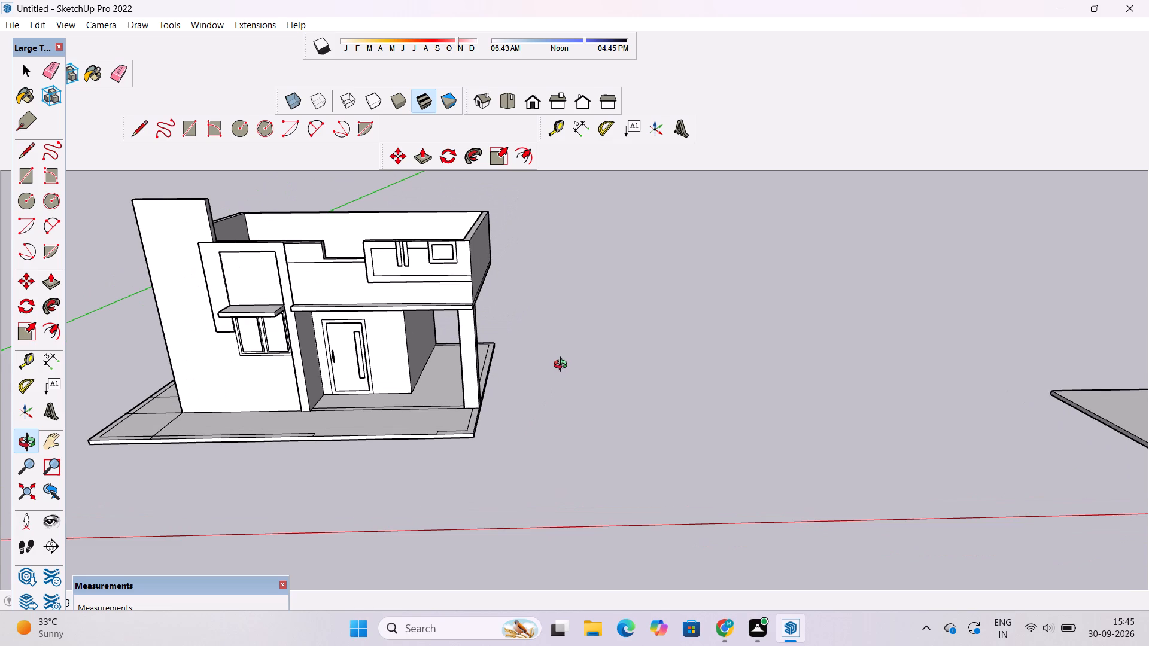
{"action": "scroll", "coordinate": [563, 366], "scroll_direction": "up", "scroll_amount": 1}
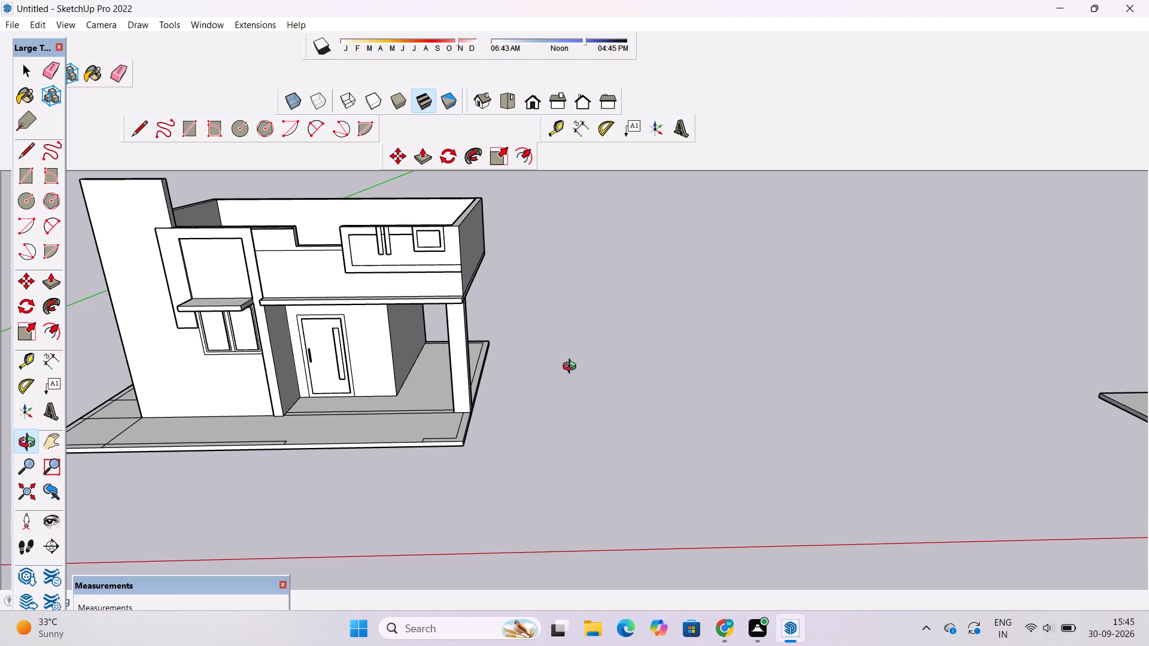
Examine the porch close up, including the front door, corner column, overhanging slab edge and base slab.
{"action": "scroll", "coordinate": [552, 382], "scroll_direction": "up", "scroll_amount": 5}
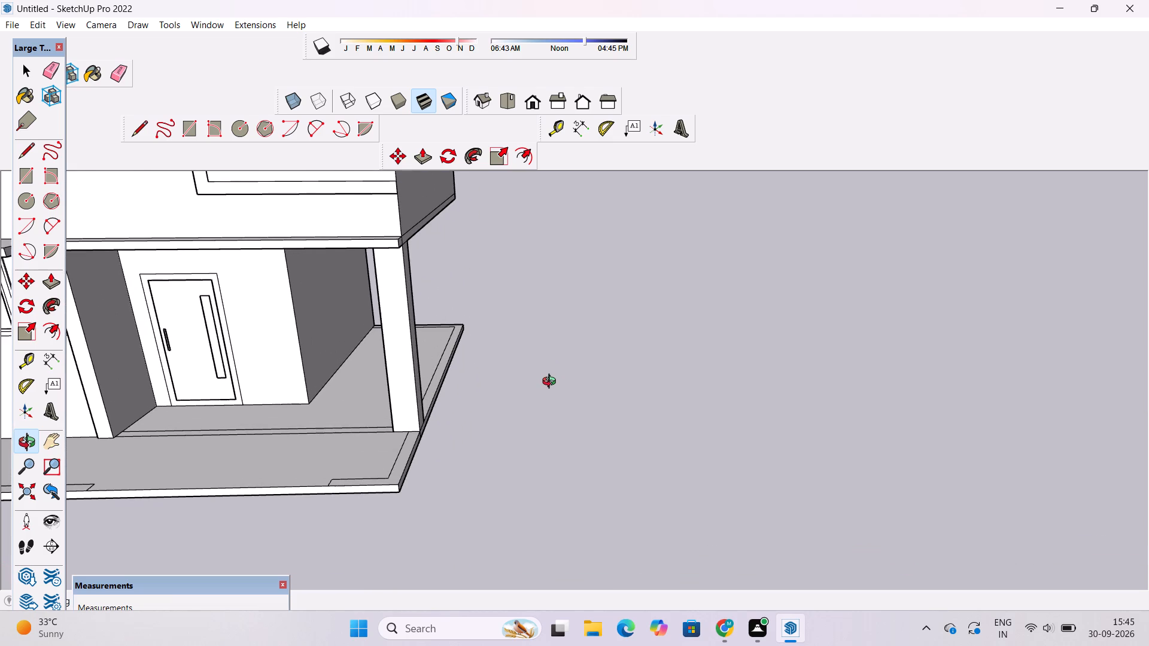
{"action": "left_click_drag", "start_coordinate": [555, 391], "coordinate": [588, 398], "text": "shift"}
{"action": "scroll", "coordinate": [589, 398], "scroll_direction": "down", "scroll_amount": 1}
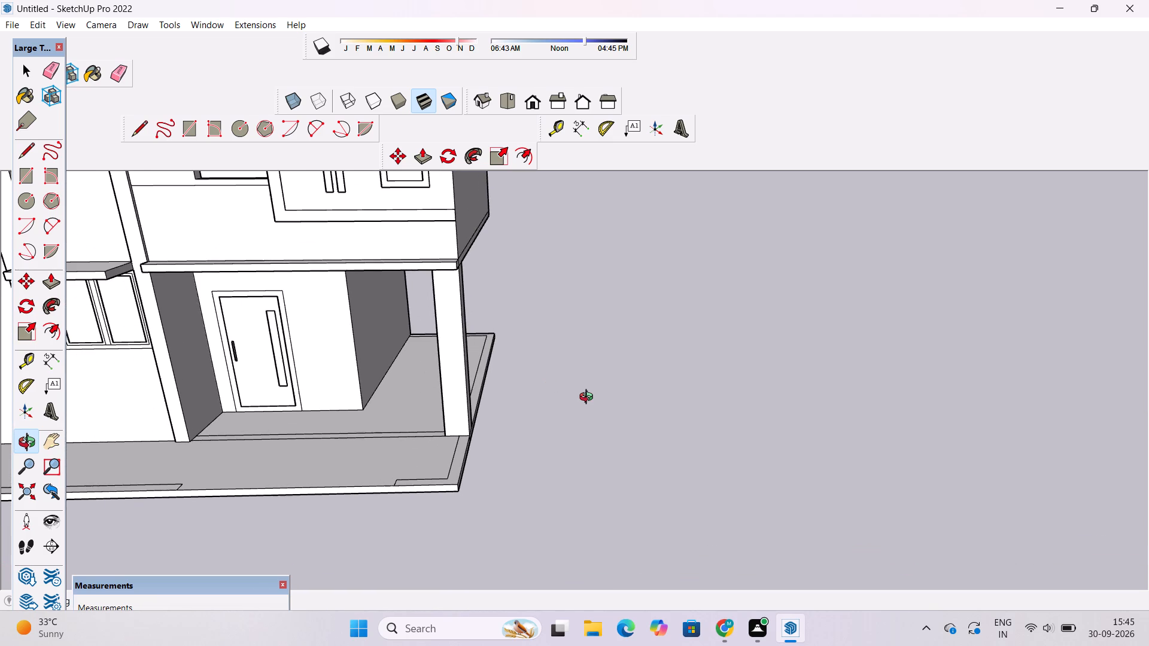
{"action": "left_click", "coordinate": [589, 398], "text": "shift"}
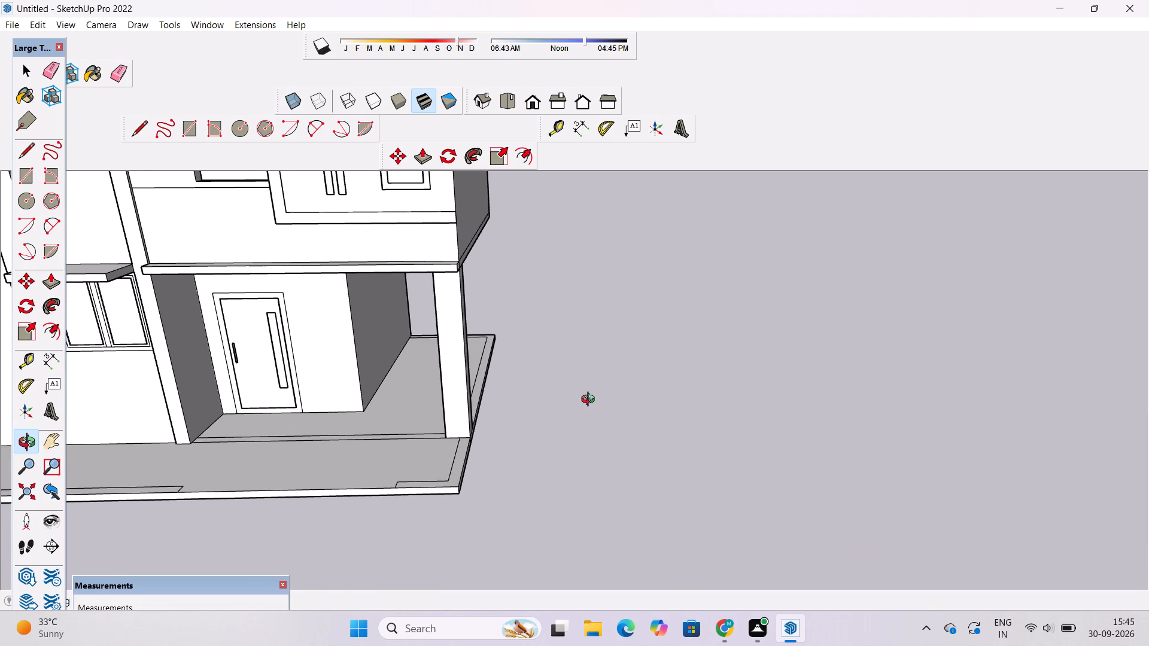
{"action": "left_click_drag", "start_coordinate": [596, 407], "coordinate": [603, 415], "text": "shift"}
{"action": "scroll", "coordinate": [540, 391], "scroll_direction": "up", "scroll_amount": 3}
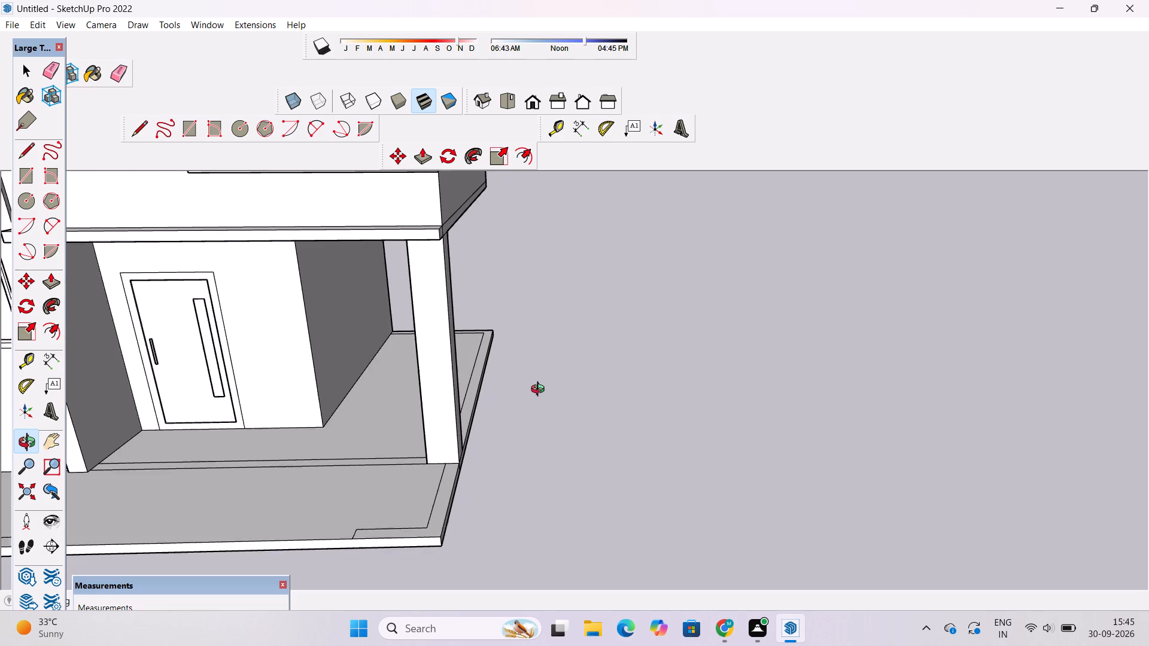
{"action": "left_click_drag", "start_coordinate": [554, 386], "coordinate": [541, 428]}
{"action": "left_click_drag", "start_coordinate": [475, 419], "coordinate": [541, 519], "text": "shift"}
{"action": "left_click_drag", "start_coordinate": [549, 508], "coordinate": [464, 449]}
{"action": "left_click_drag", "start_coordinate": [487, 477], "coordinate": [459, 425]}
{"action": "scroll", "coordinate": [604, 401], "scroll_direction": "up", "scroll_amount": 3}
{"action": "left_click_drag", "start_coordinate": [604, 425], "coordinate": [614, 471]}
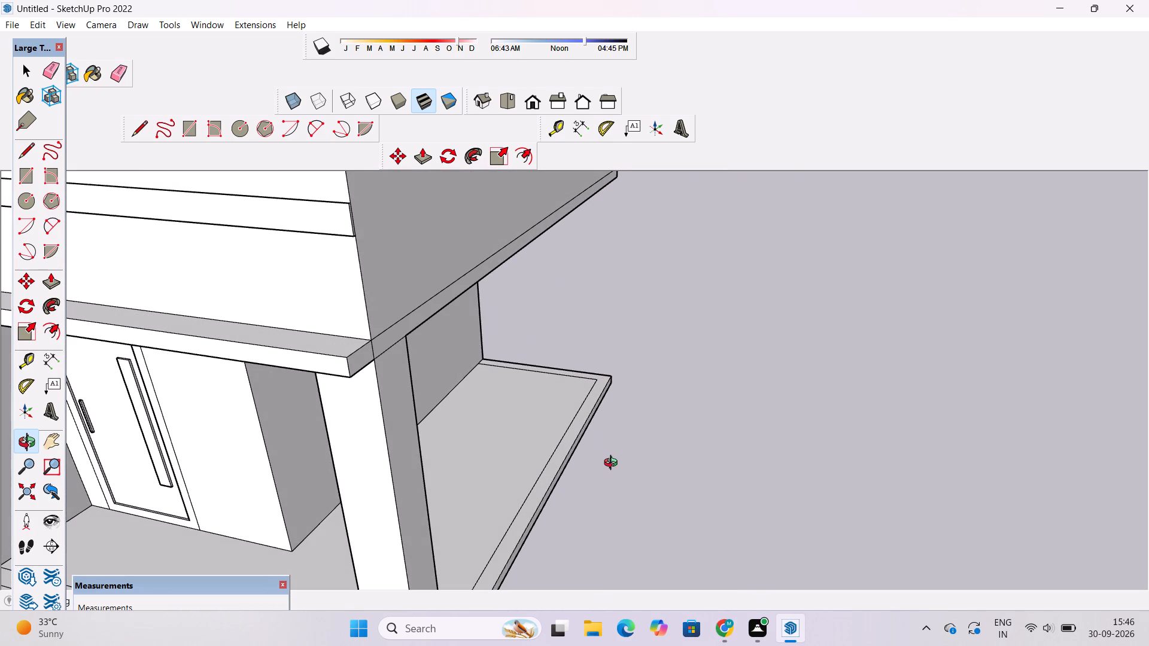
{"action": "left_click_drag", "start_coordinate": [608, 474], "coordinate": [613, 473]}
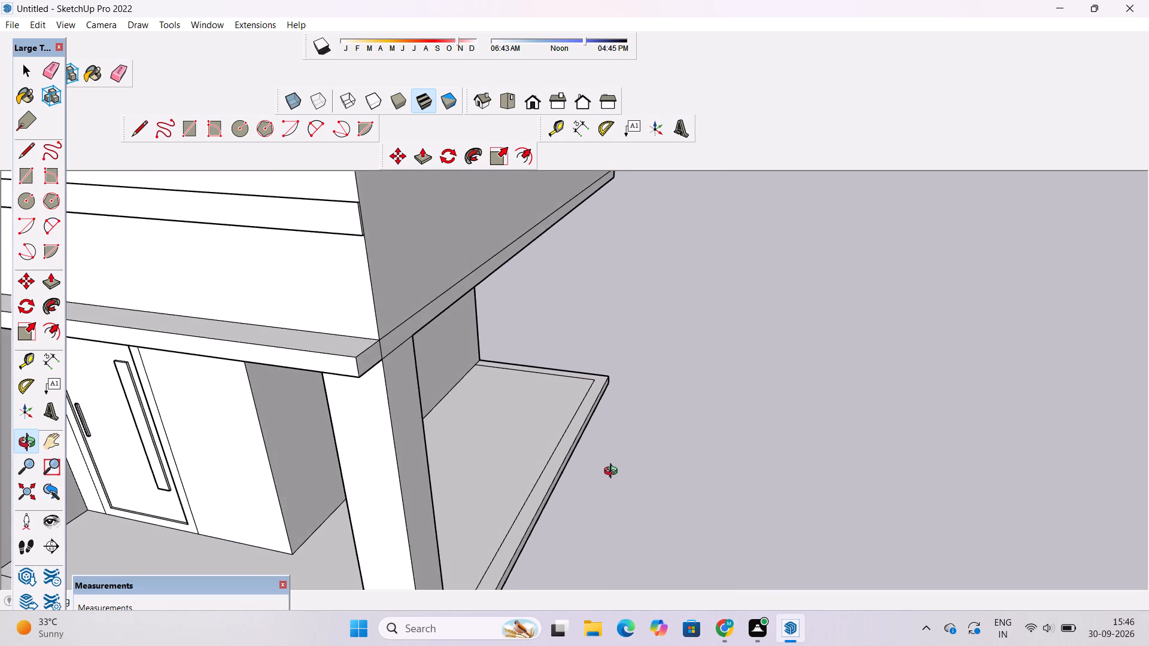
{"action": "left_click_drag", "start_coordinate": [613, 473], "coordinate": [582, 352]}
Examine the whole building from the front and from above, including the roof parapet, front wall details and base slab.
{"action": "scroll", "coordinate": [562, 353], "scroll_direction": "down", "scroll_amount": 7}
{"action": "left_click_drag", "start_coordinate": [526, 402], "coordinate": [541, 467]}
{"action": "scroll", "coordinate": [537, 465], "scroll_direction": "down", "scroll_amount": 6}
{"action": "left_click_drag", "start_coordinate": [556, 411], "coordinate": [546, 502], "text": "shift"}
{"action": "left_click_drag", "start_coordinate": [549, 542], "coordinate": [529, 458], "text": "shift"}
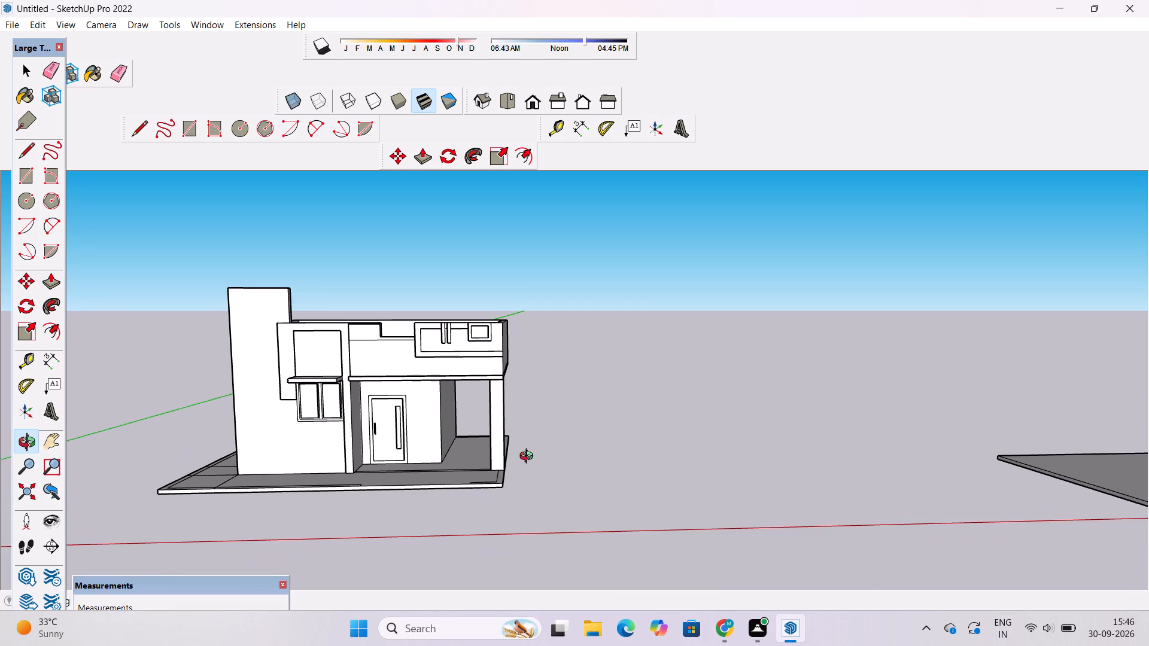
{"action": "scroll", "coordinate": [529, 458], "scroll_direction": "down", "scroll_amount": 2}
{"action": "left_click_drag", "start_coordinate": [529, 458], "coordinate": [545, 539]}
{"action": "scroll", "coordinate": [518, 446], "scroll_direction": "up", "scroll_amount": 3}
{"action": "left_click_drag", "start_coordinate": [552, 437], "coordinate": [506, 464]}
{"action": "left_click_drag", "start_coordinate": [504, 411], "coordinate": [435, 434], "text": "shift"}
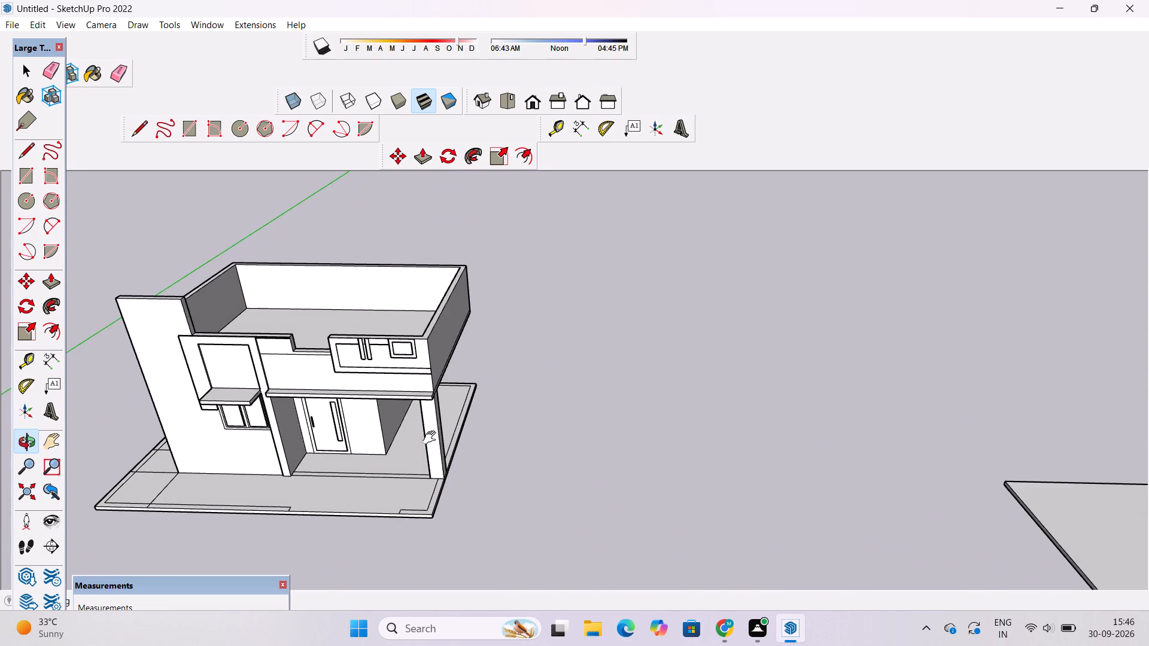
{"action": "left_click_drag", "start_coordinate": [434, 447], "coordinate": [451, 473]}
{"action": "scroll", "coordinate": [461, 466], "scroll_direction": "up", "scroll_amount": 1}
{"action": "left_click_drag", "start_coordinate": [461, 453], "coordinate": [445, 510], "text": "shift"}
{"action": "left_click_drag", "start_coordinate": [442, 510], "coordinate": [451, 458]}
{"action": "left_click_drag", "start_coordinate": [454, 464], "coordinate": [457, 453]}
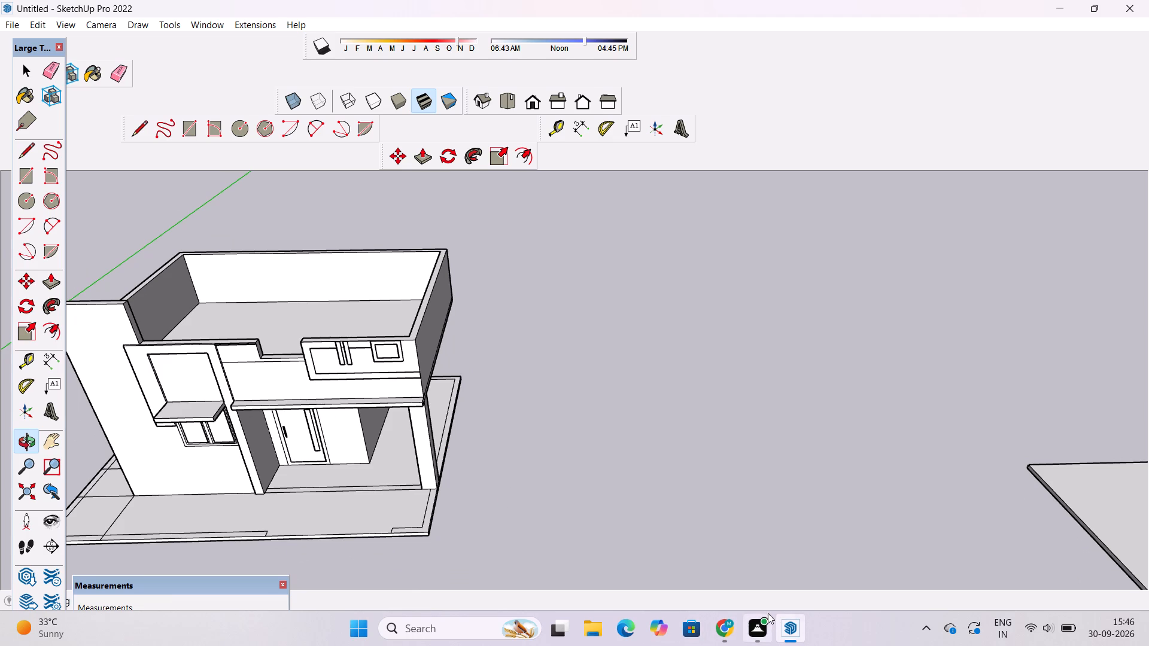